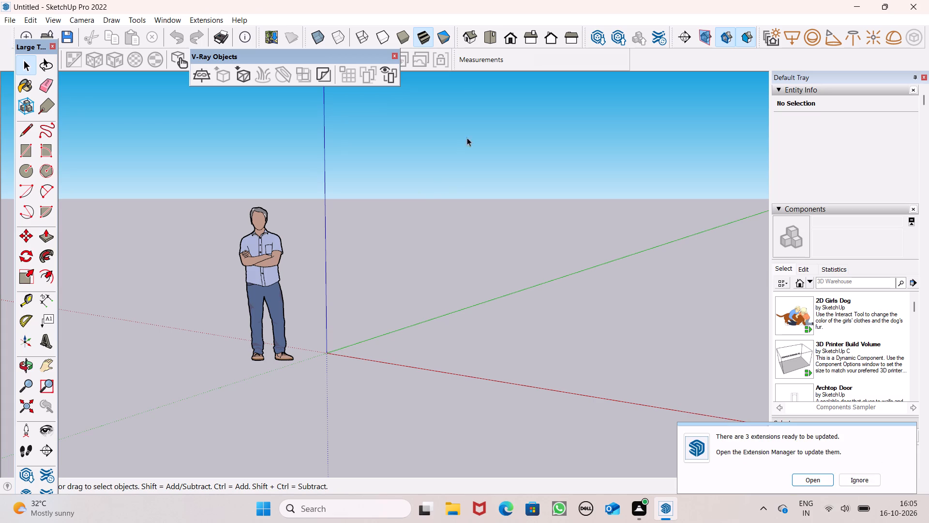
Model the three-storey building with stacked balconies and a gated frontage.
Switch the camera to the Top view of the ground plane around the origin.
left_click(487, 40)
scroll(434, 109, "down", 4)
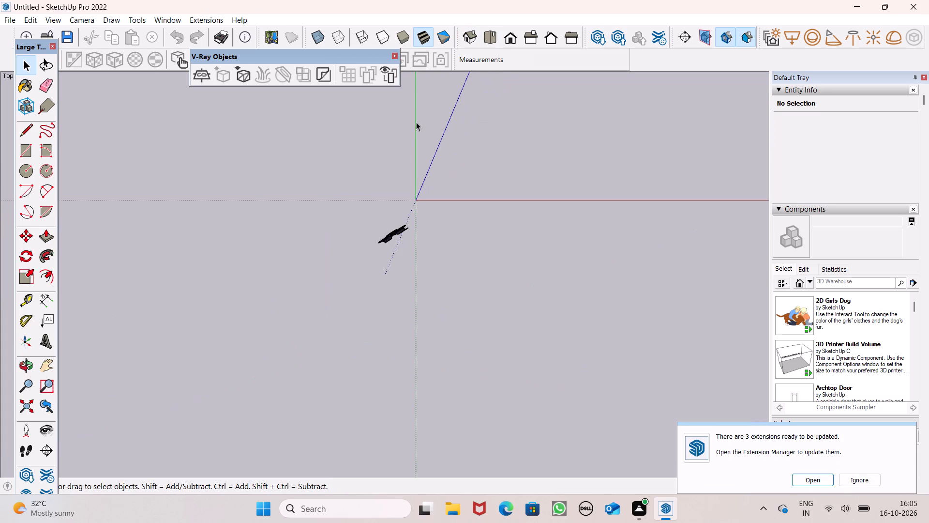
scroll(388, 135, "down", 8)
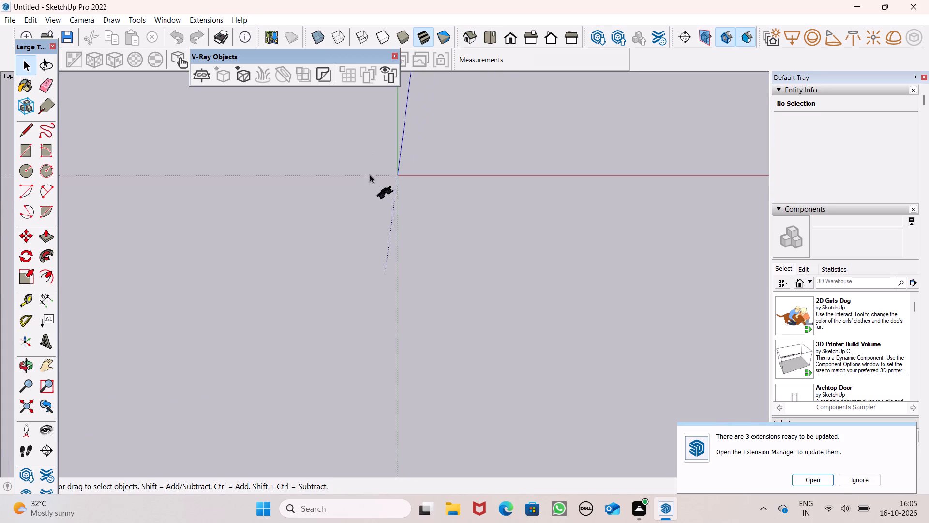
scroll(364, 188, "down", 20)
scroll(364, 188, "down", 2)
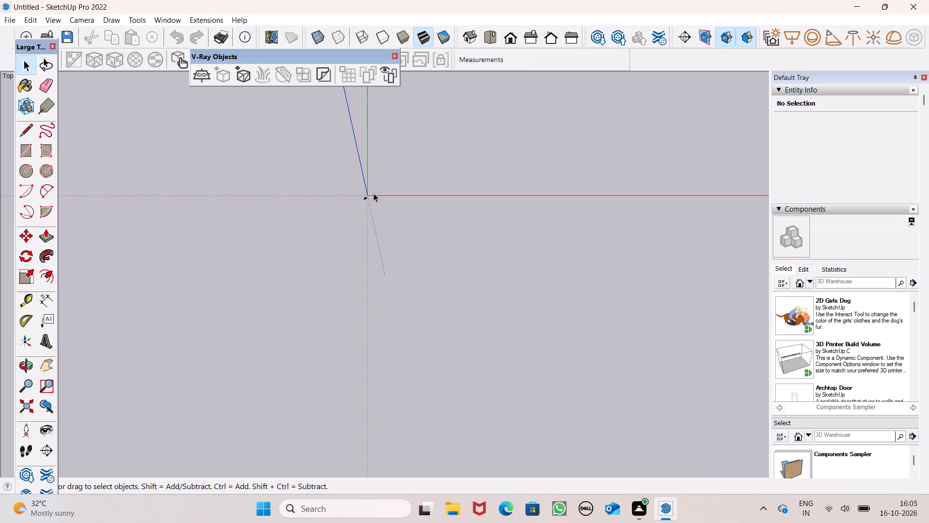
scroll(398, 234, "down", 2)
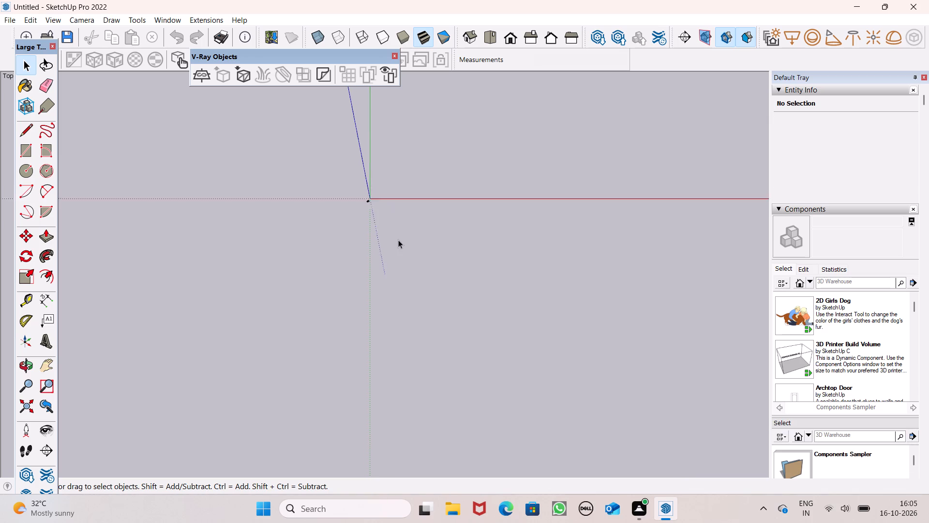
scroll(398, 240, "down", 11)
scroll(462, 218, "up", 7)
scroll(467, 210, "down", 7)
scroll(441, 246, "down", 4)
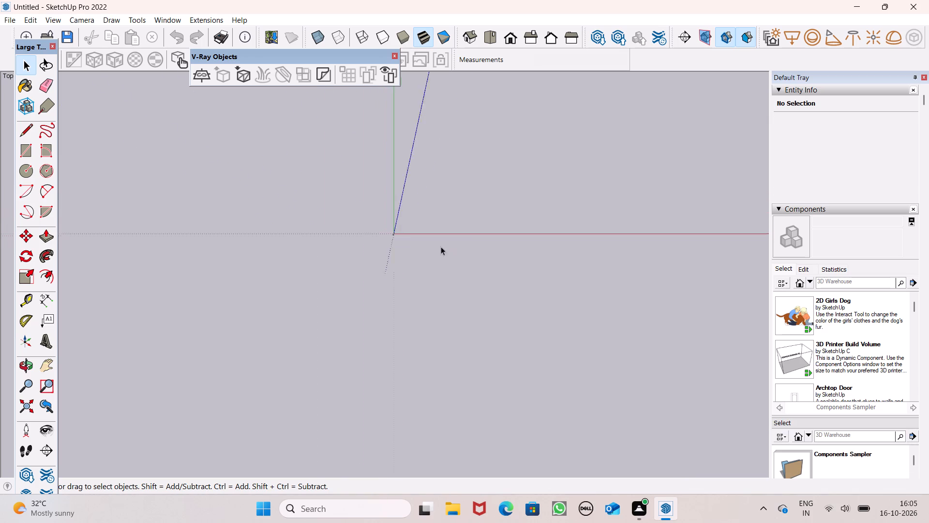
scroll(441, 246, "down", 1)
scroll(519, 195, "up", 6)
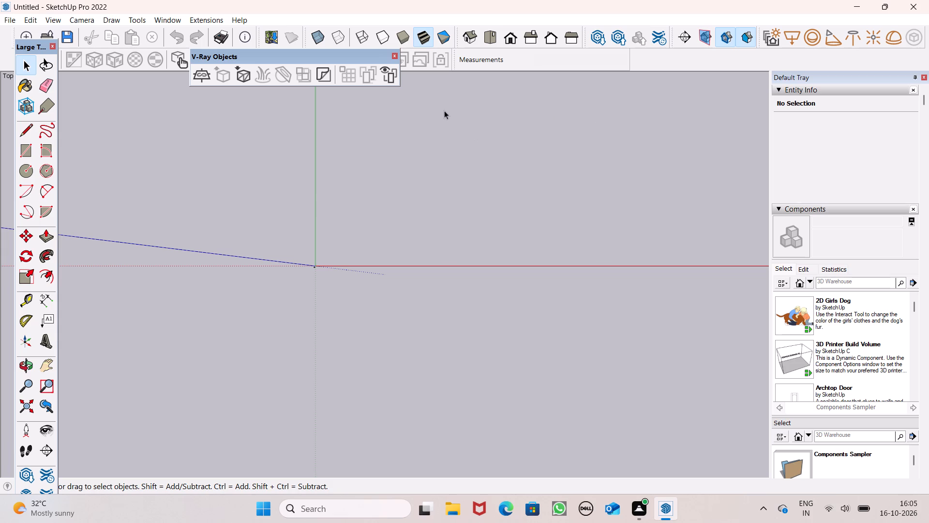
scroll(363, 196, "down", 4)
scroll(402, 225, "up", 6)
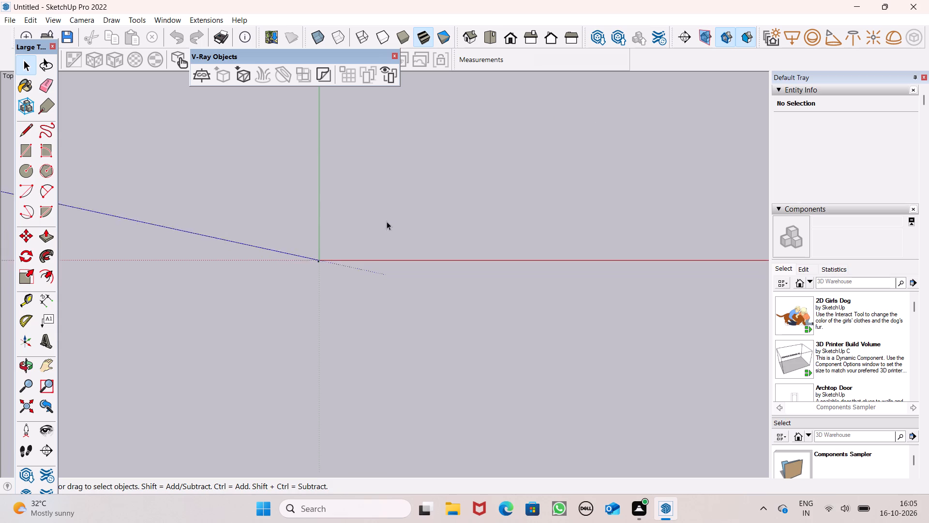
scroll(387, 221, "up", 13)
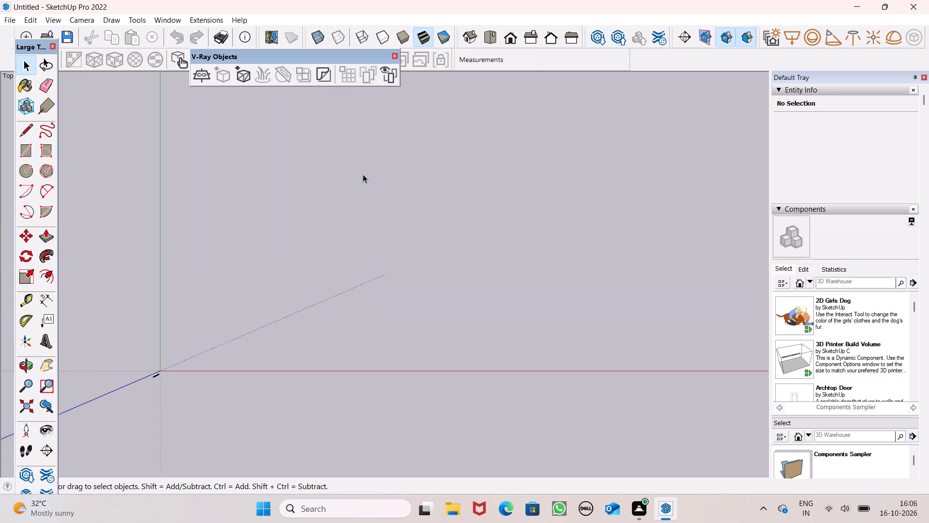
scroll(362, 170, "up", 12)
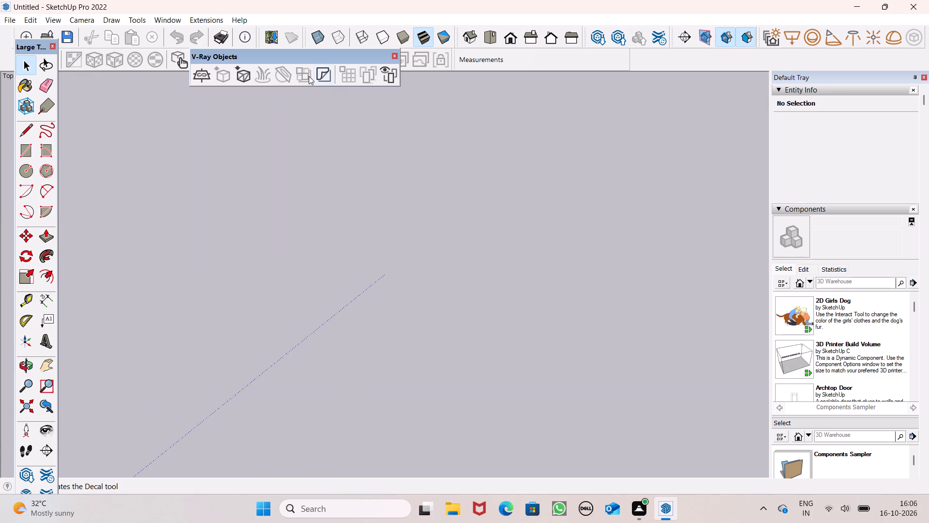
scroll(225, 186, "down", 18)
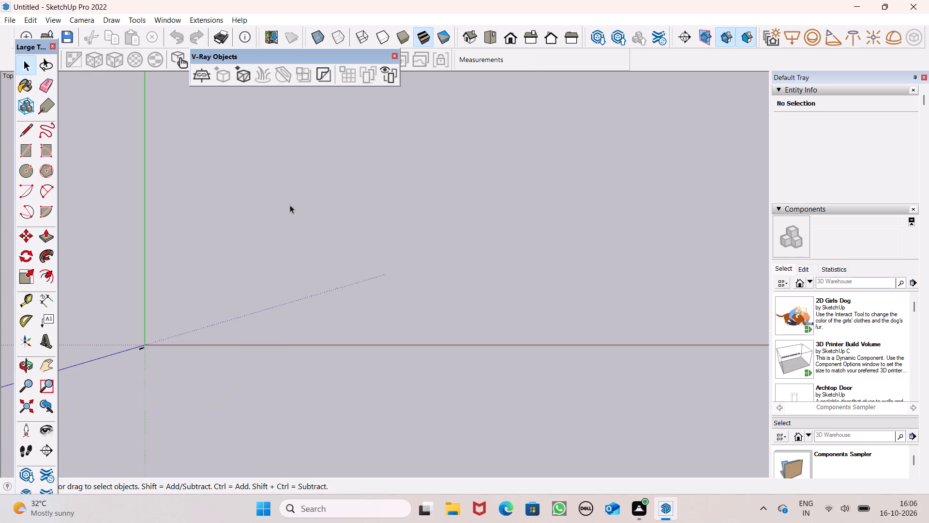
scroll(60, 345, "up", 4)
scroll(221, 216, "up", 2)
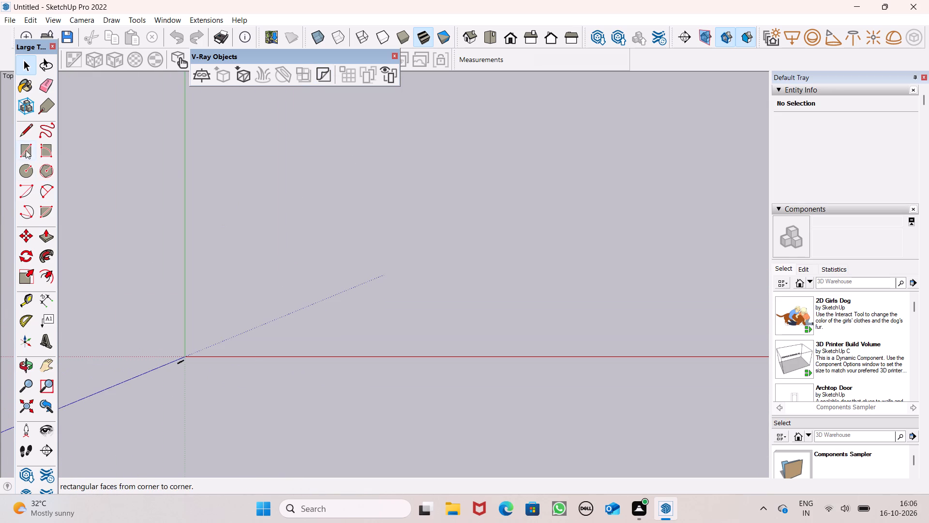
Draw a 40' by 45' rectangle on the open ground plane, clear of the axes.
left_click(26, 150)
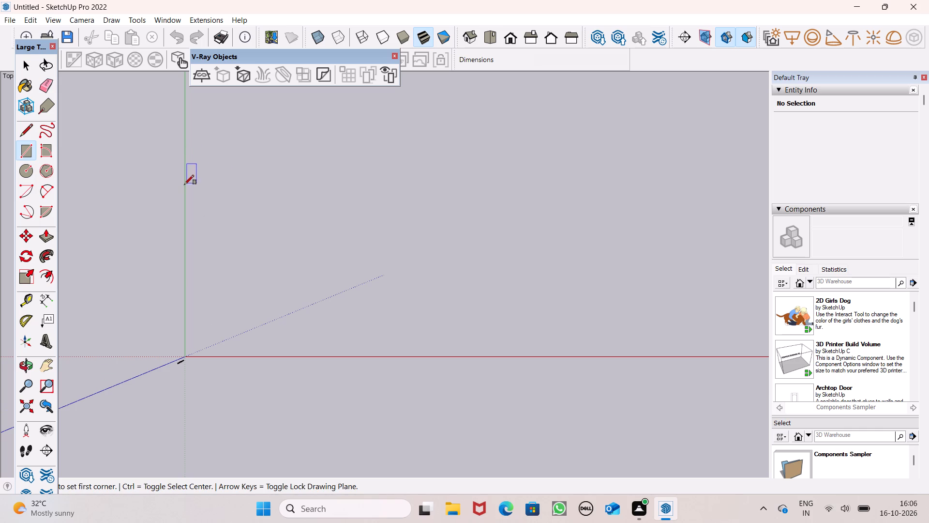
left_click(278, 124)
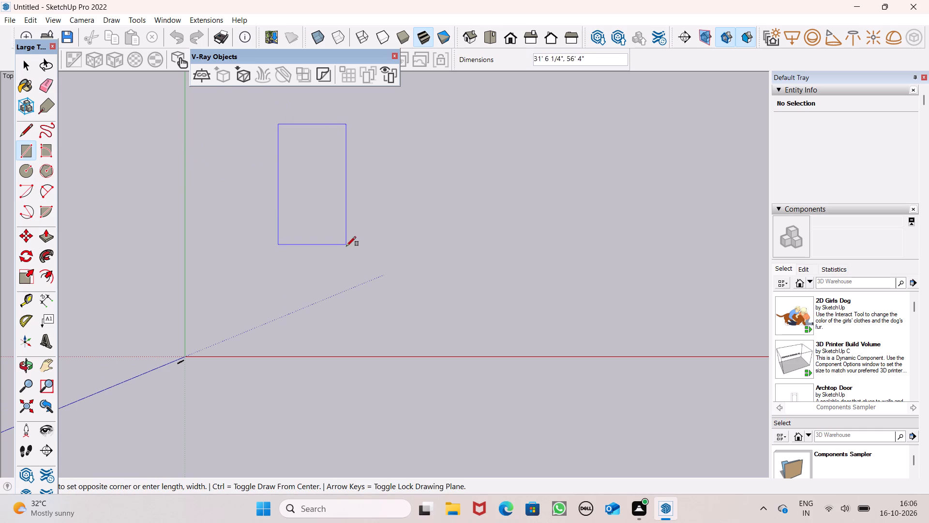
scroll(361, 266, "down", 1)
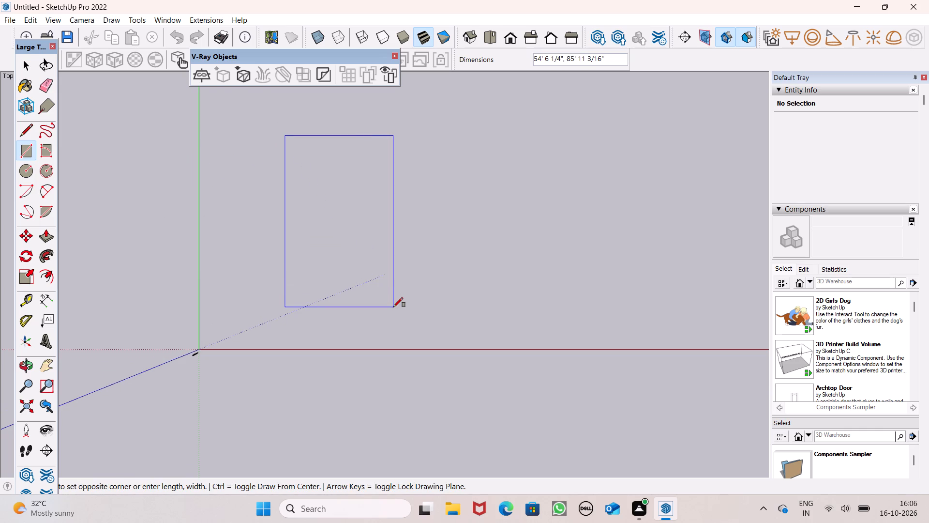
type("40")
type("',")
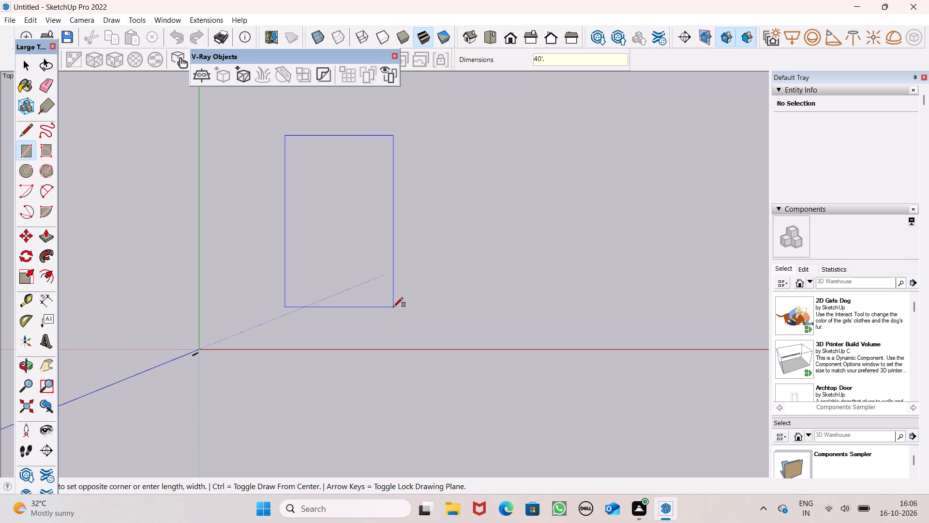
type("45'")
key("Return")
key("space")
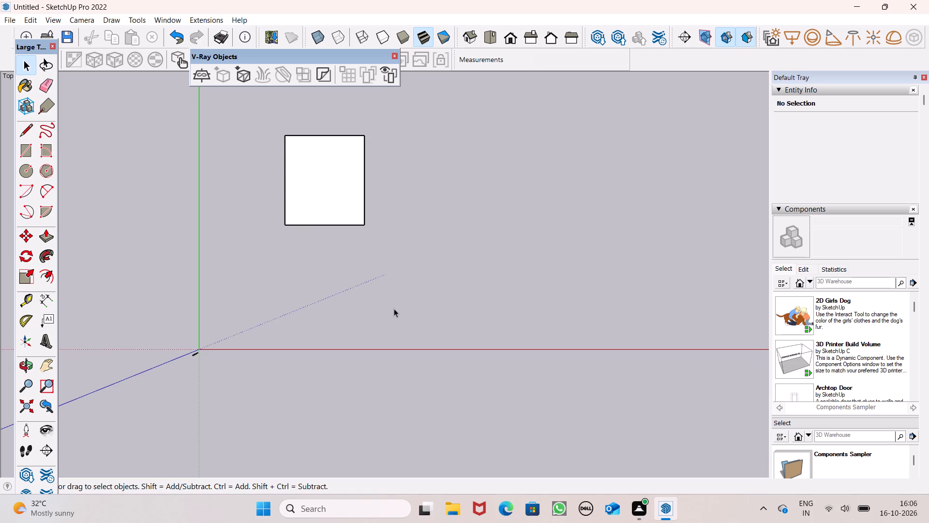
Push/Pull the rectangle's face by 1' to form a base slab.
scroll(351, 126, "up", 9)
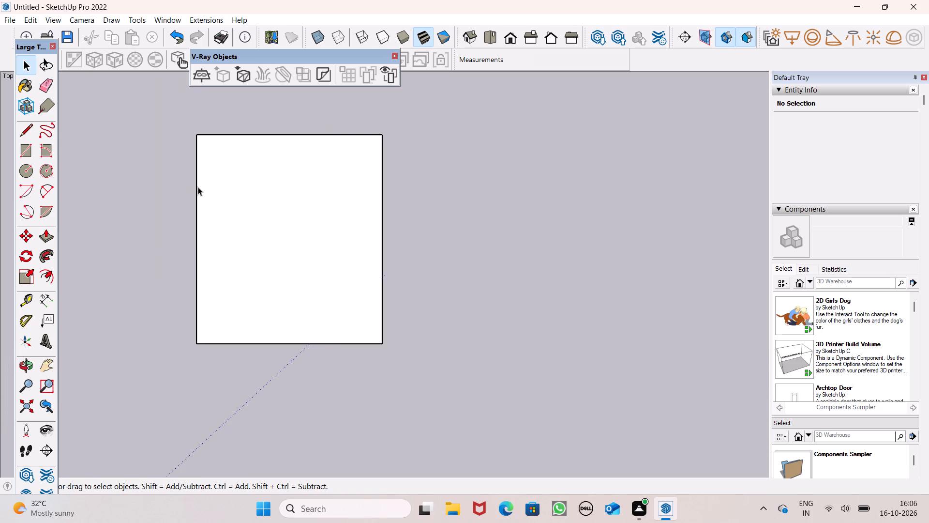
left_click(50, 280)
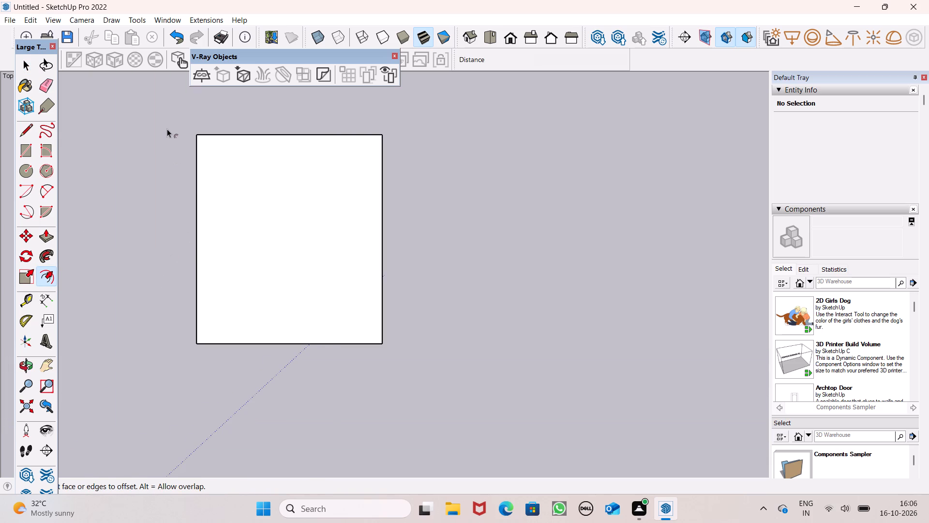
key("space")
left_click(45, 237)
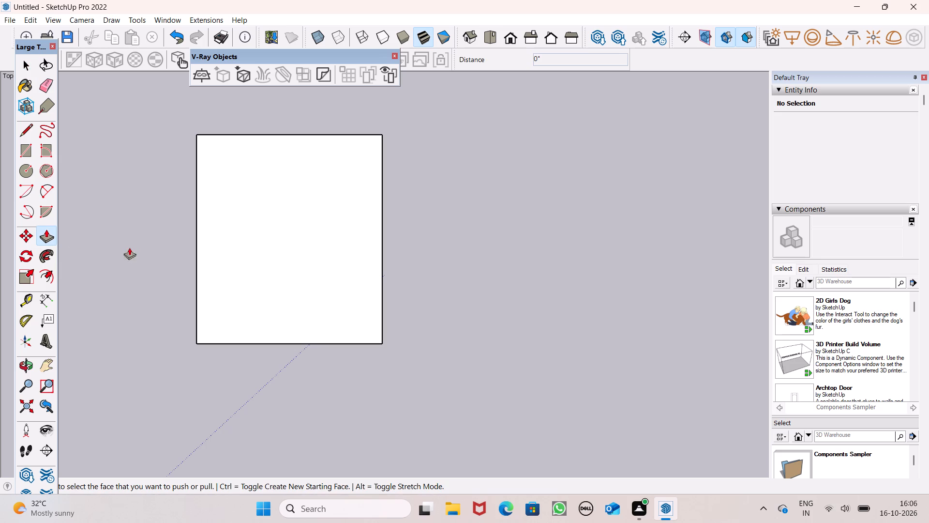
left_click_drag(333, 277, 318, 283)
type("1'")
key("Return")
scroll(336, 286, "down", 3)
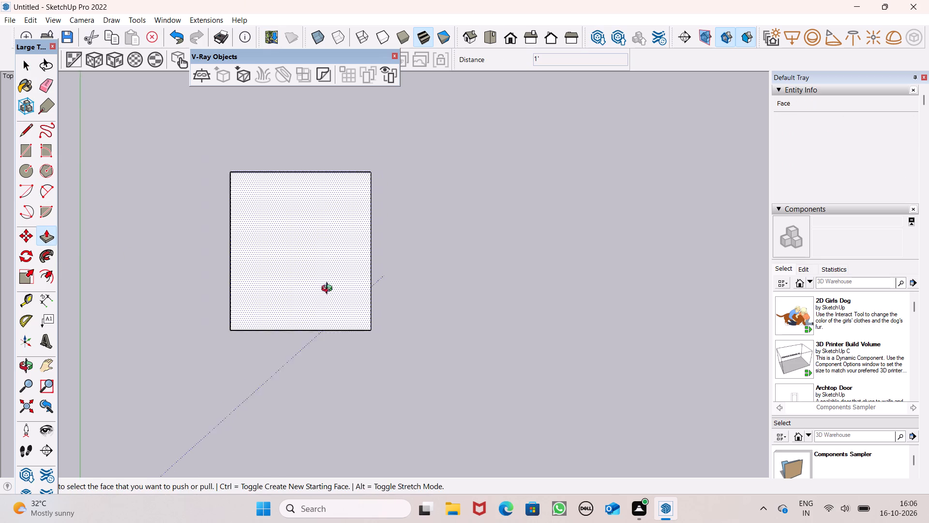
middle_click_drag(331, 304, 343, 51)
scroll(343, 51, "up", 1)
key("space")
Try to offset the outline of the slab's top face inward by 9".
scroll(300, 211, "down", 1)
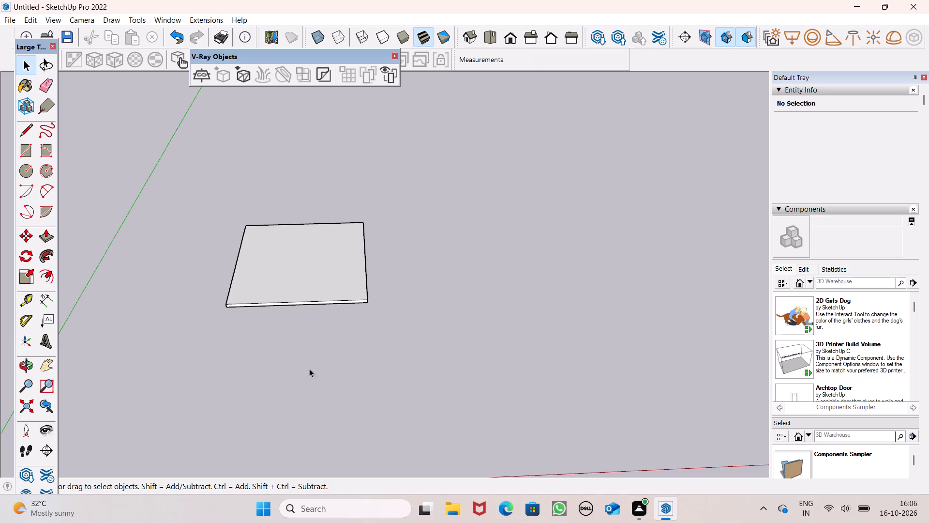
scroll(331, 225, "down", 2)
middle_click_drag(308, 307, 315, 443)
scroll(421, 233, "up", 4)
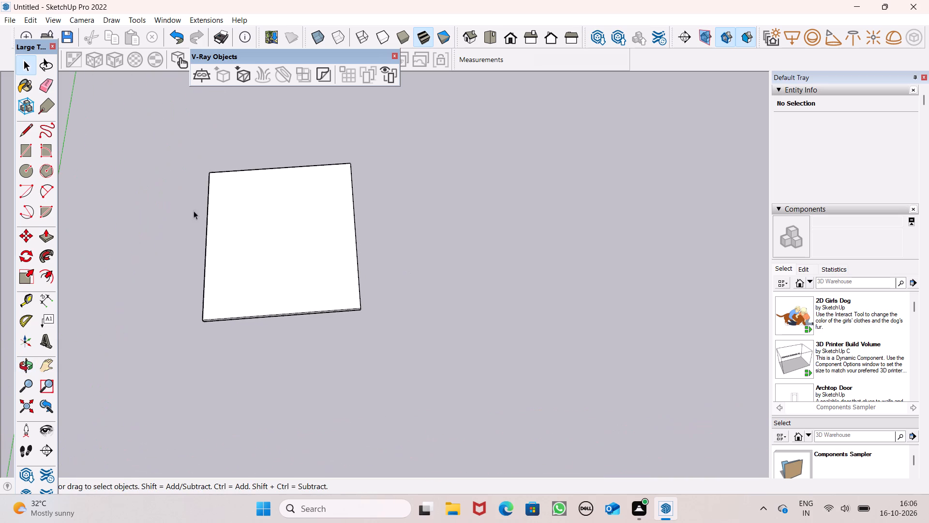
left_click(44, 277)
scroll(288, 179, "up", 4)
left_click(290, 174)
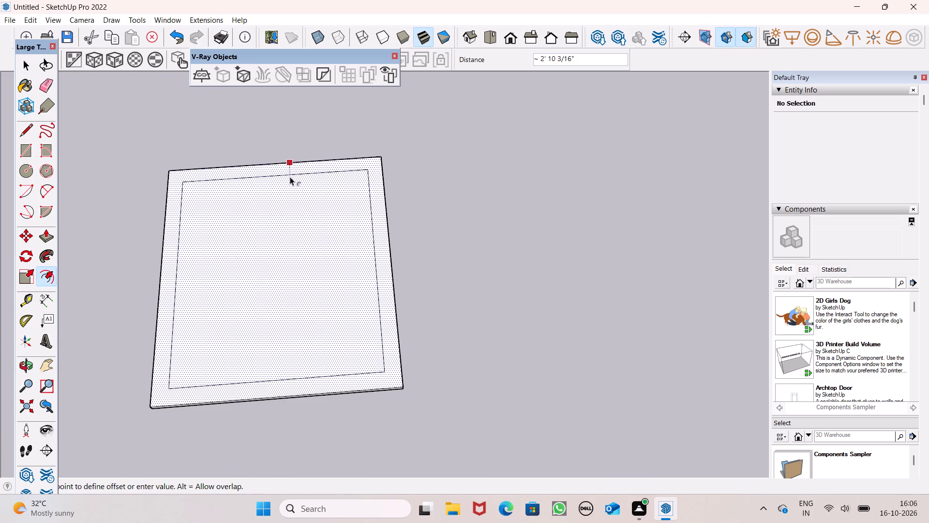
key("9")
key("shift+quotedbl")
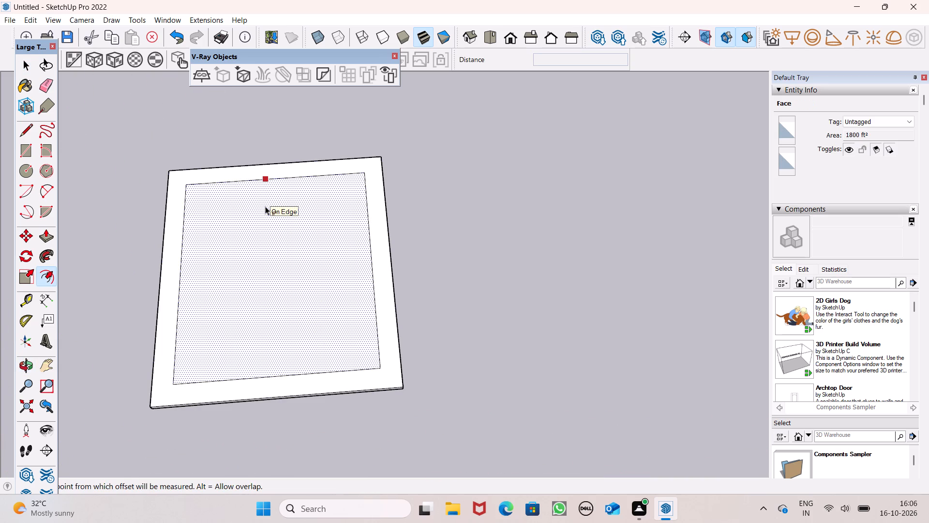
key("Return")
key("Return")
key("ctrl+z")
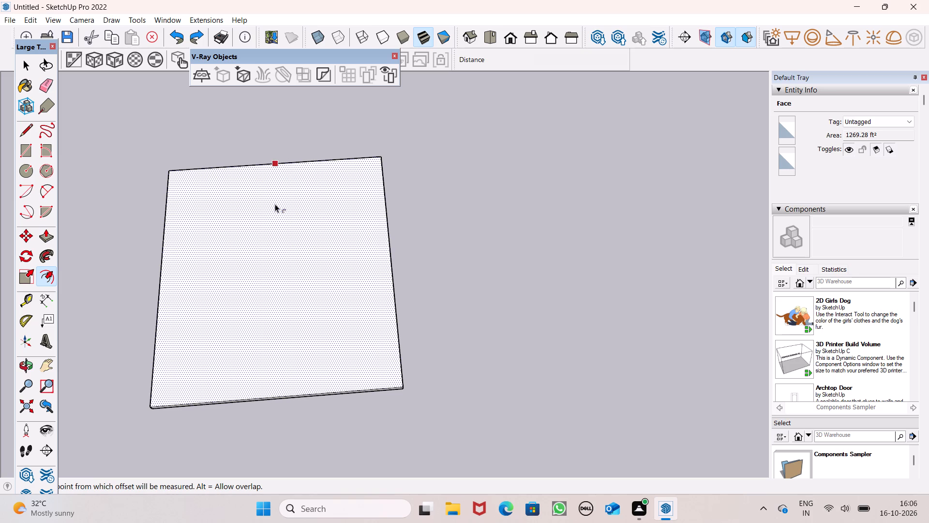
Offset the outline of the slab's top face inward by 9" for the outer wall thickness.
left_click_drag(275, 204, 274, 175)
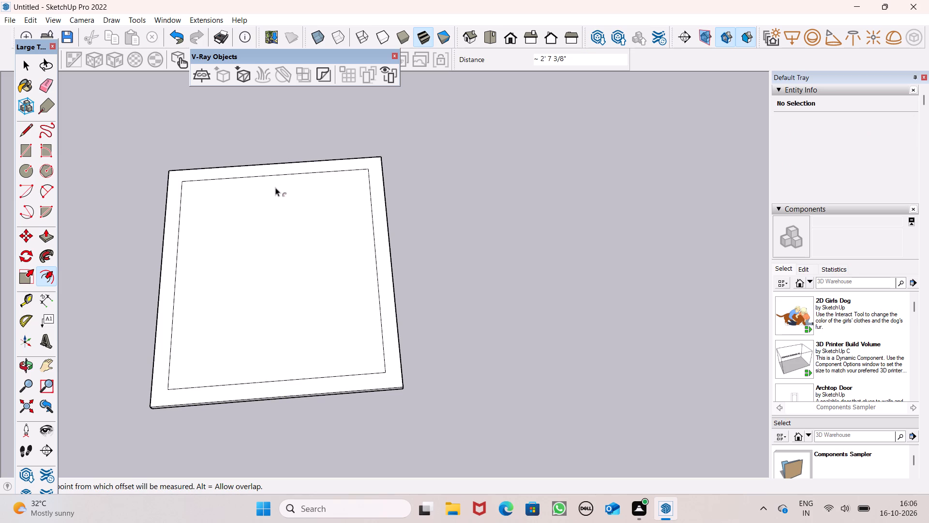
key("9")
key("shift+quotedbl")
key("Return")
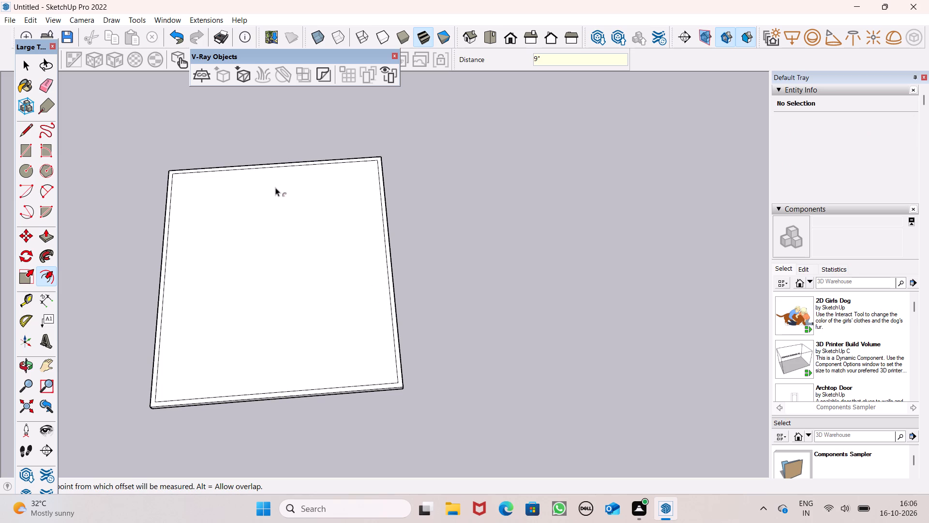
key("space")
key("space")
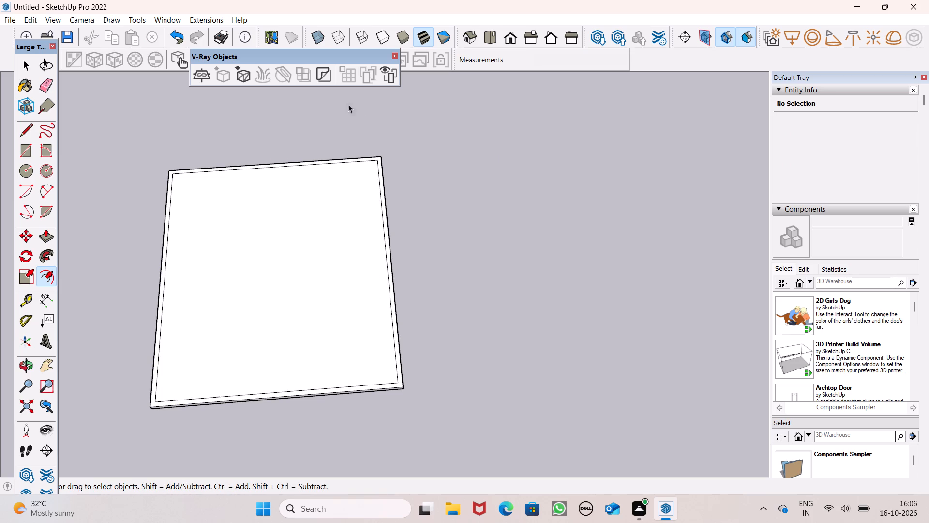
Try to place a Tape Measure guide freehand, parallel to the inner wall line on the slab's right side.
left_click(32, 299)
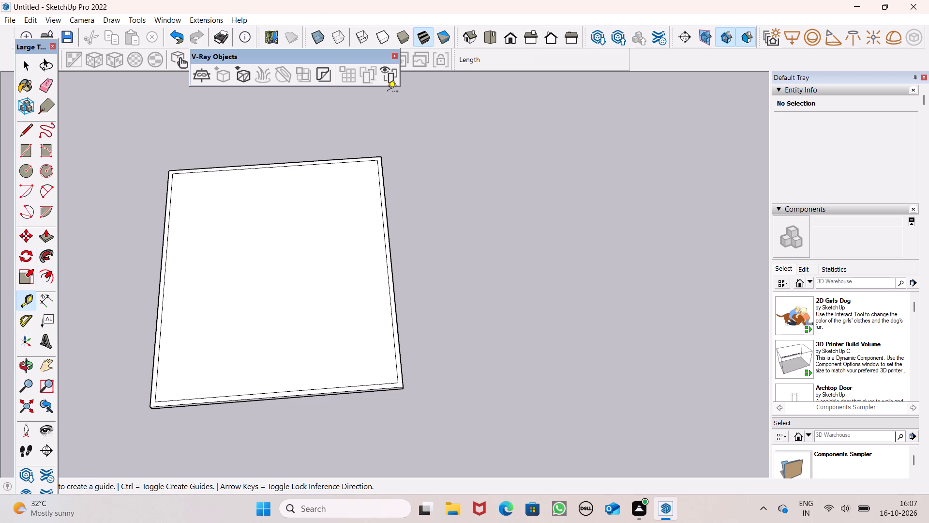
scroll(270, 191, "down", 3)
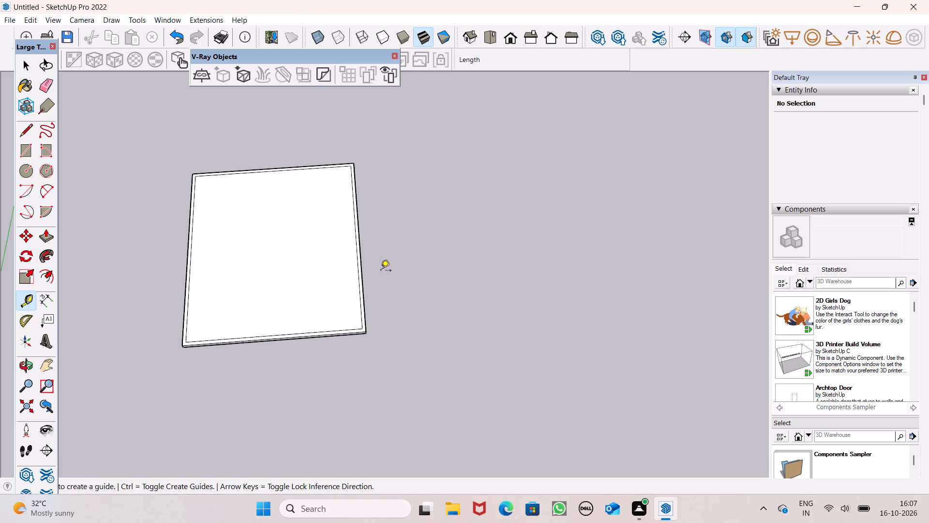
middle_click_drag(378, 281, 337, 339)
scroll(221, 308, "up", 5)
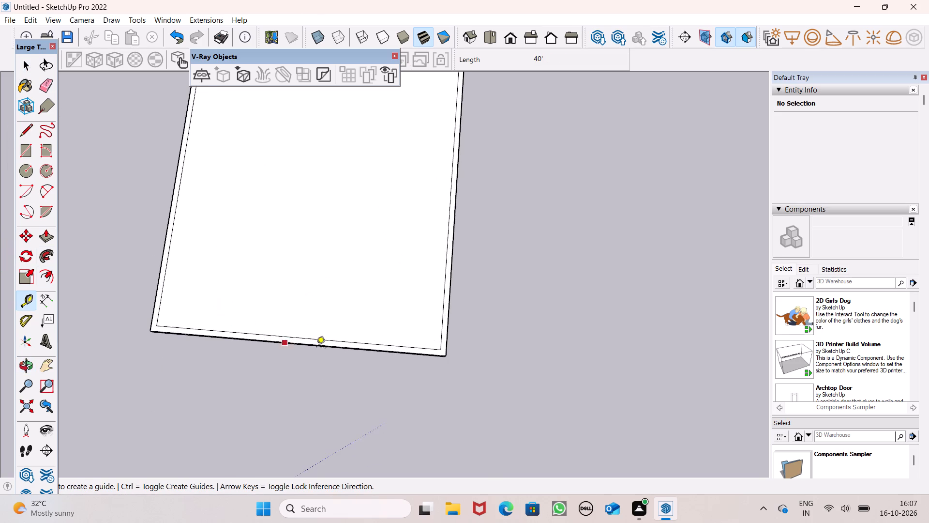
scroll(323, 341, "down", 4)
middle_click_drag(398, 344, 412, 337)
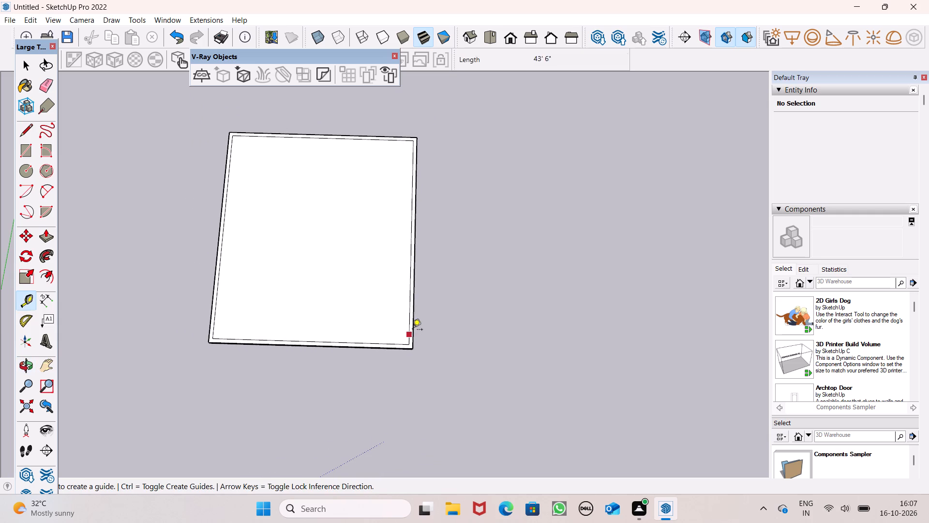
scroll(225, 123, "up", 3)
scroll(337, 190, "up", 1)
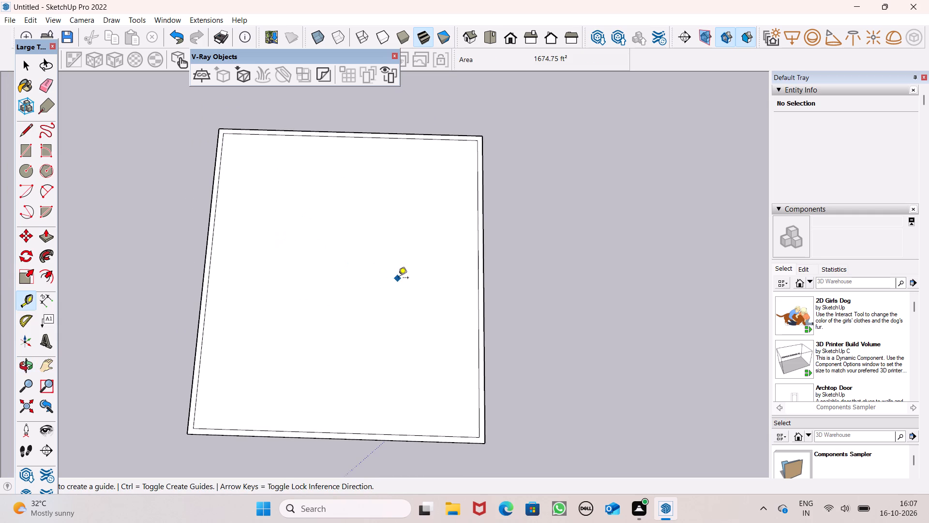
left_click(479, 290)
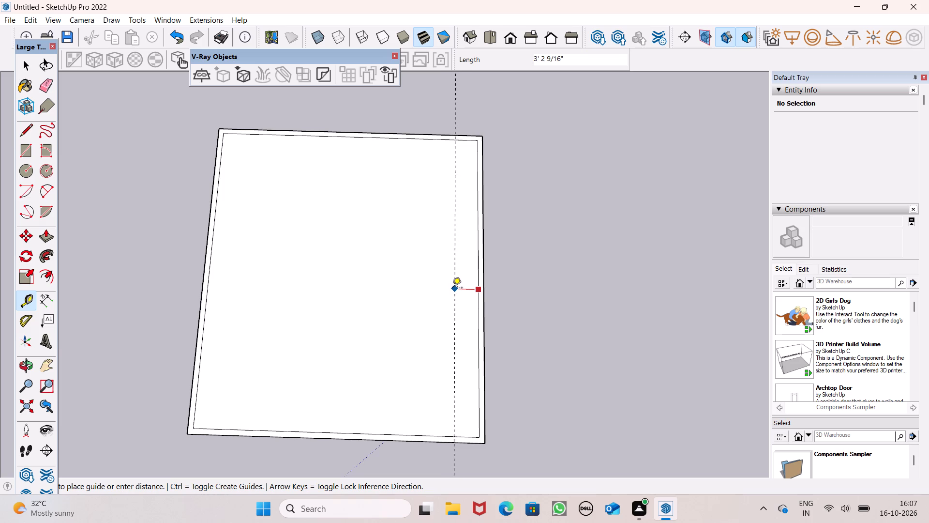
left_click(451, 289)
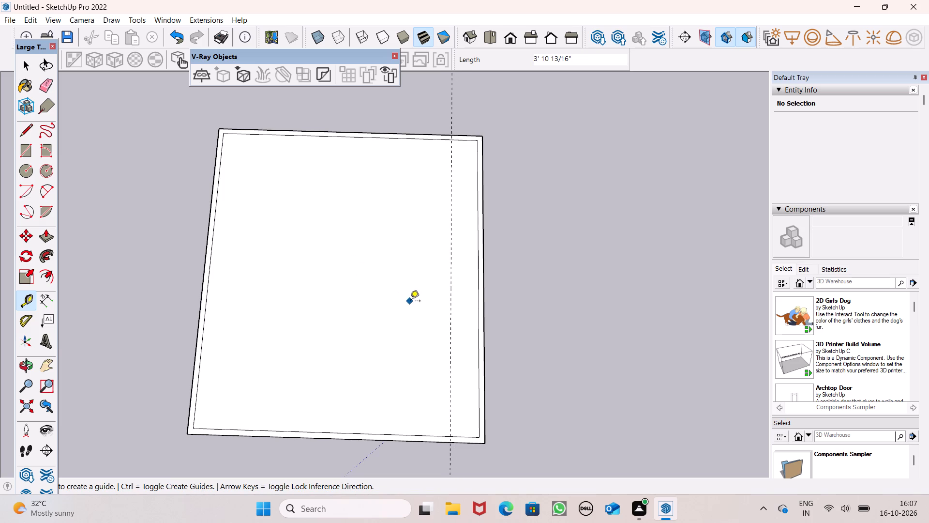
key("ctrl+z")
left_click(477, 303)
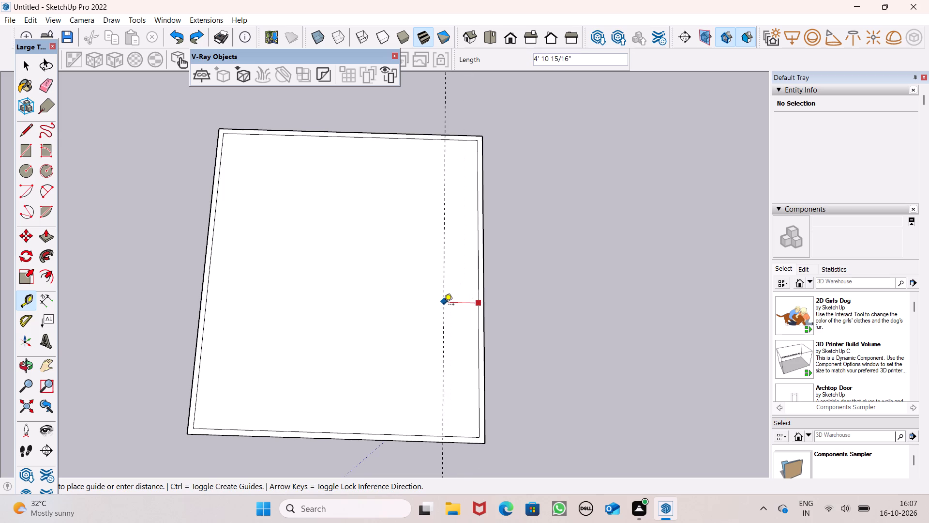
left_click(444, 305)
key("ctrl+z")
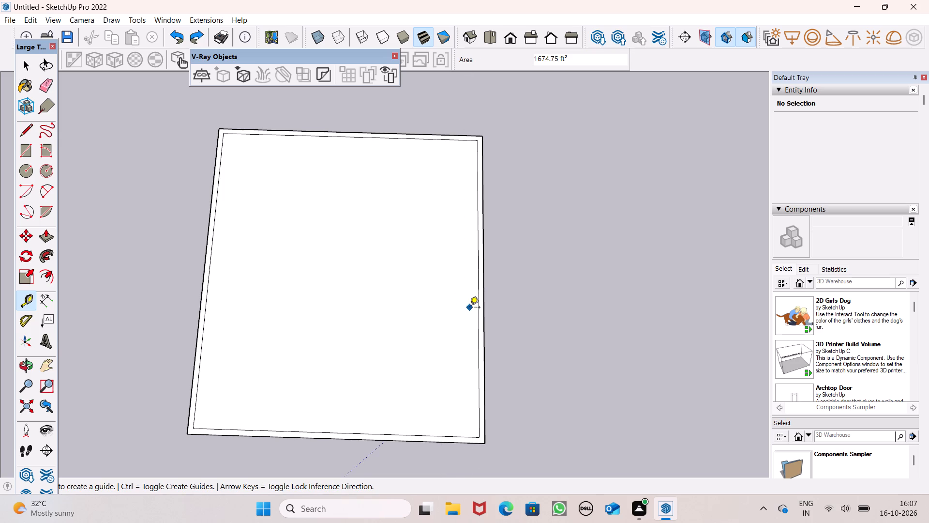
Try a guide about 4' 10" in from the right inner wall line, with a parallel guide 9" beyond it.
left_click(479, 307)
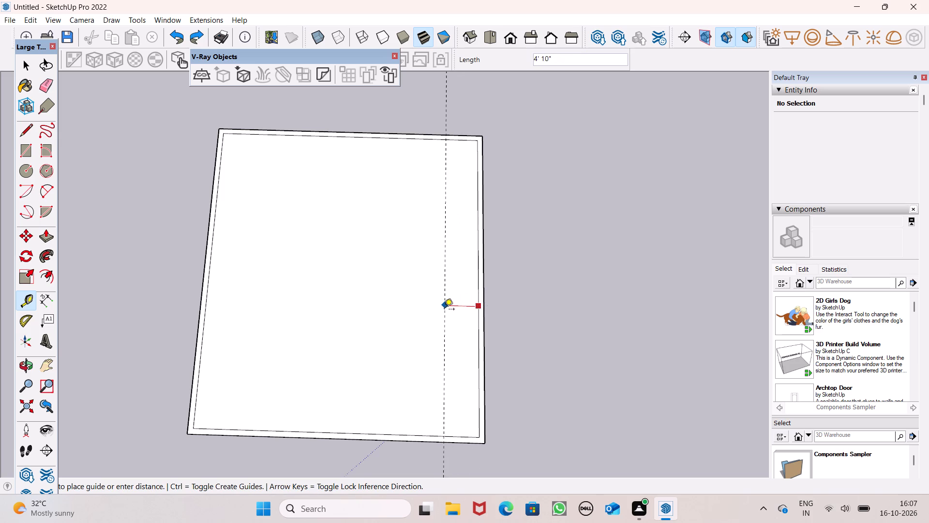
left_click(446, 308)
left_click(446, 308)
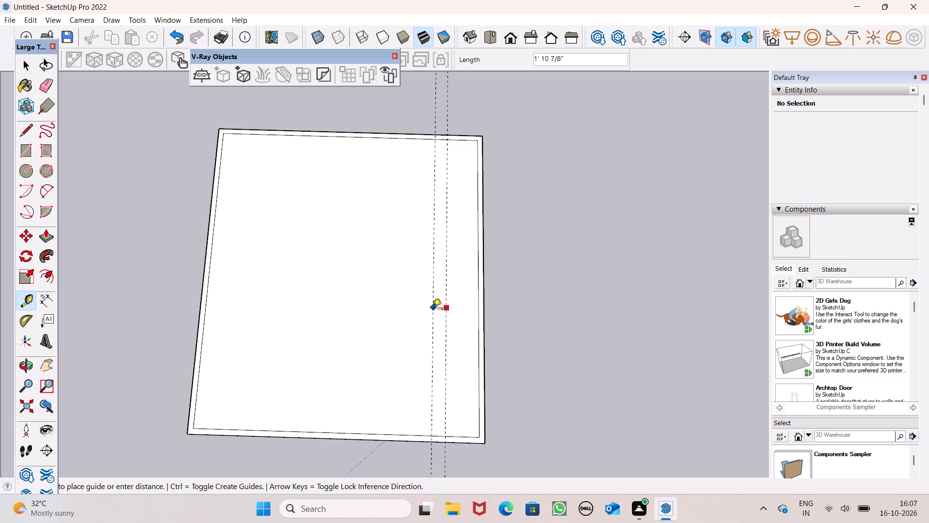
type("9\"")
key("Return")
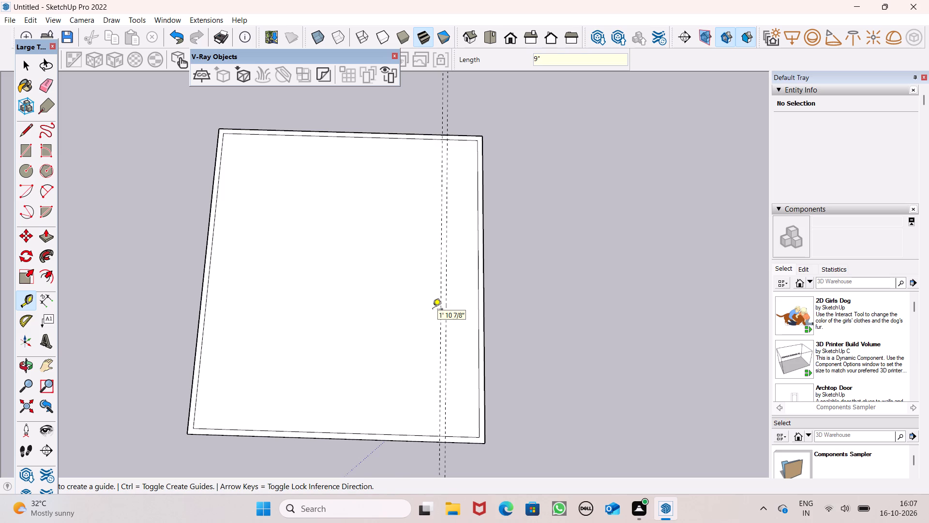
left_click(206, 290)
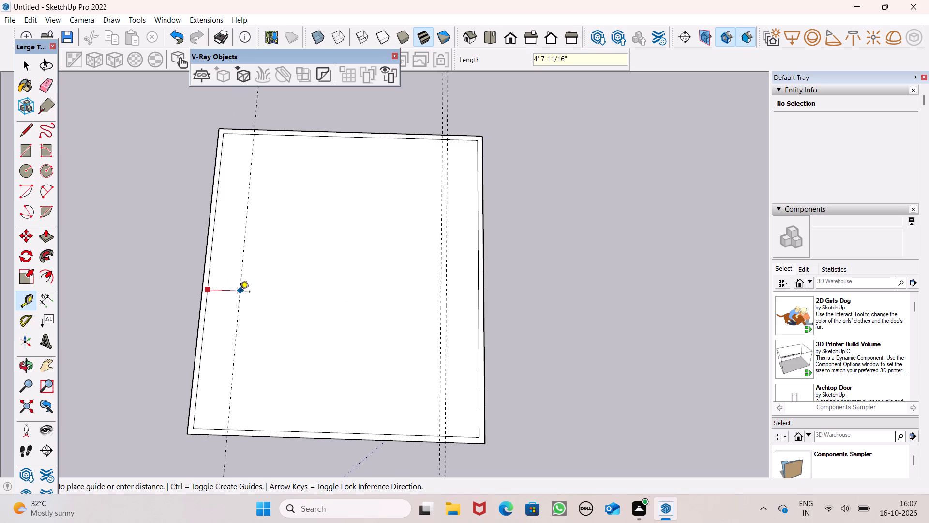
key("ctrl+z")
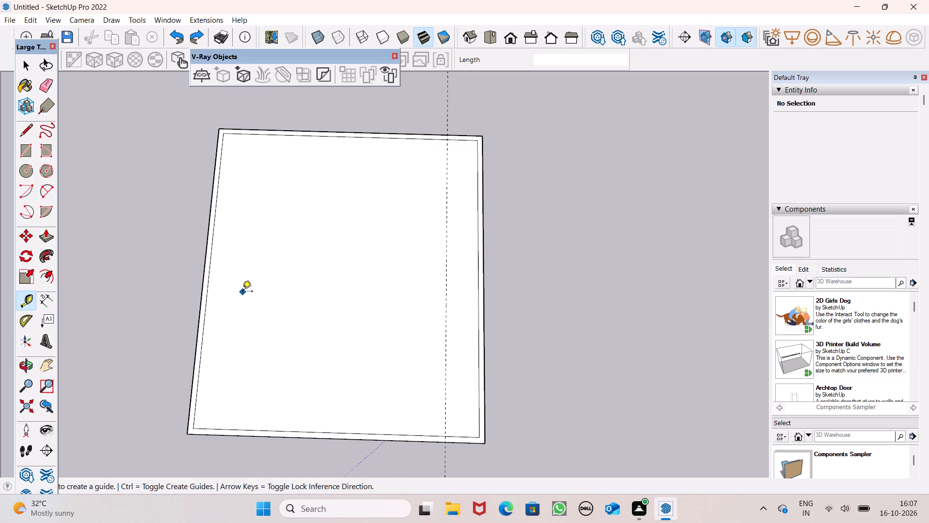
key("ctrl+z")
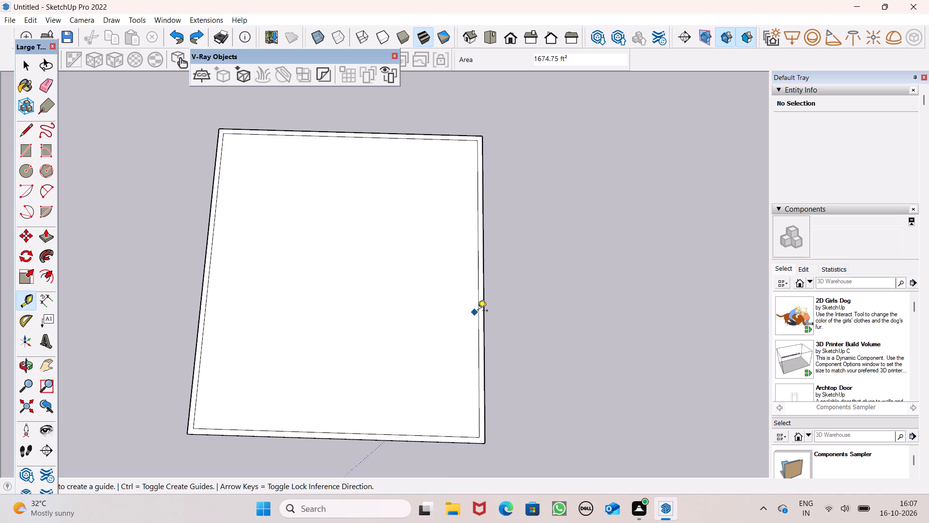
Place a guide 4' in from the slab's right inner wall line and a second guide 9" beyond it.
left_click(478, 311)
type("4'")
key("Return")
left_click(451, 314)
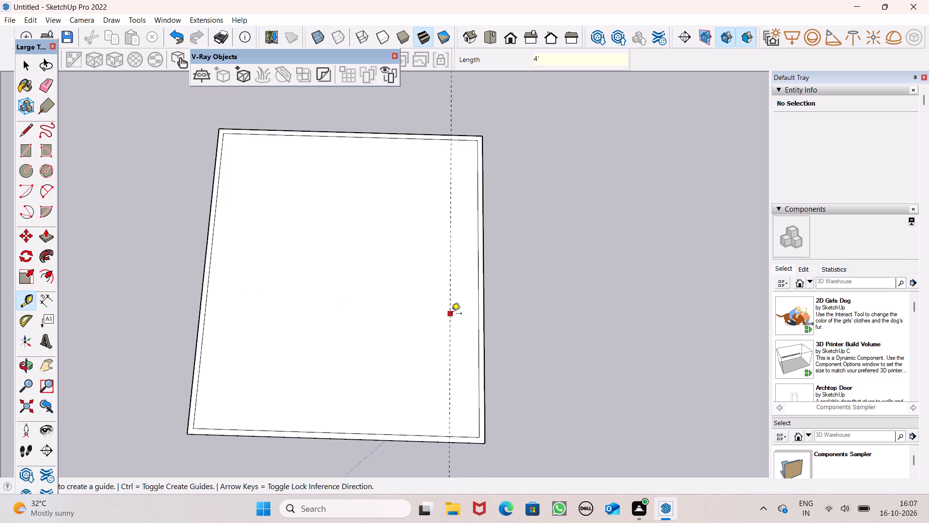
type("9\"")
key("Return")
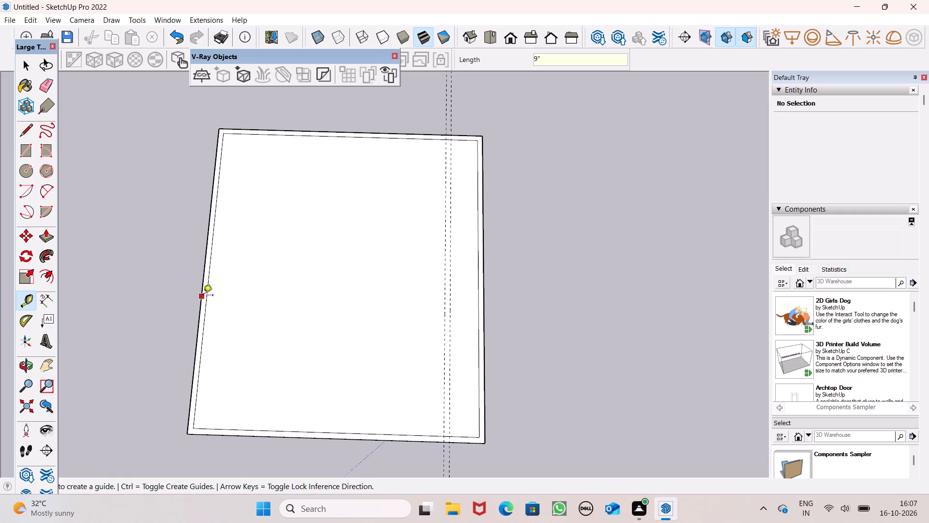
Place a guide 4' in from the slab's left inner wall line and a second guide 9" beyond it.
left_click(209, 293)
type("4'")
key("Return")
left_click(232, 307)
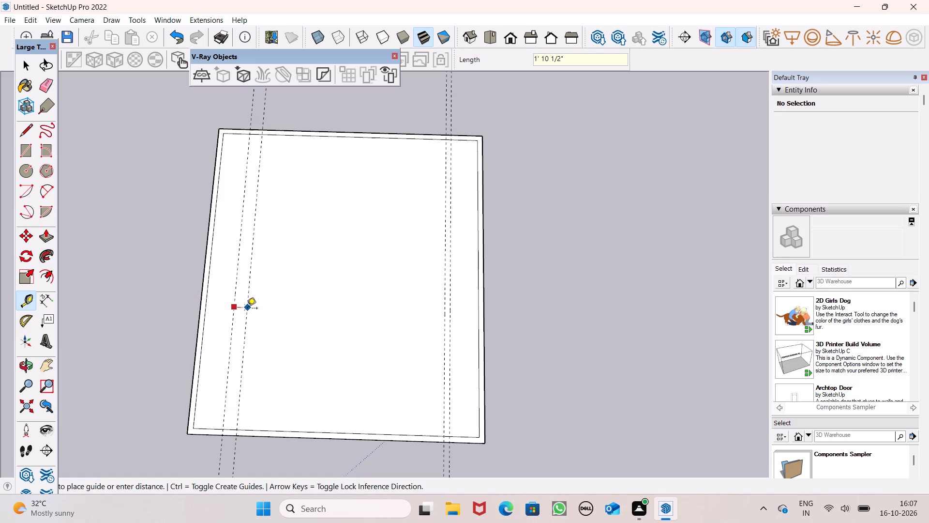
type("9\"")
key("Return")
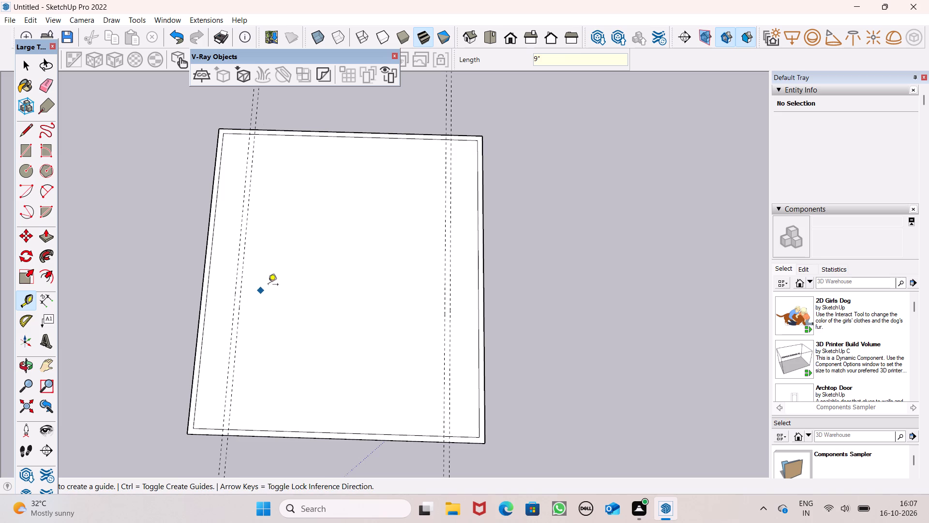
Place a guide 4' in from the slab's back inner wall line and a second guide 9" beyond it.
left_click(323, 136)
type("4'")
key("Return")
left_click(321, 164)
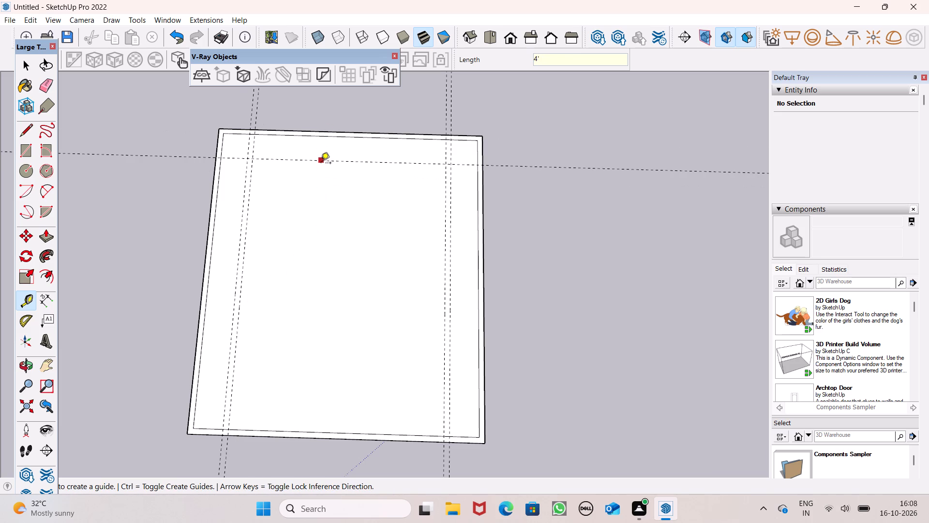
type("9\"")
key("Return")
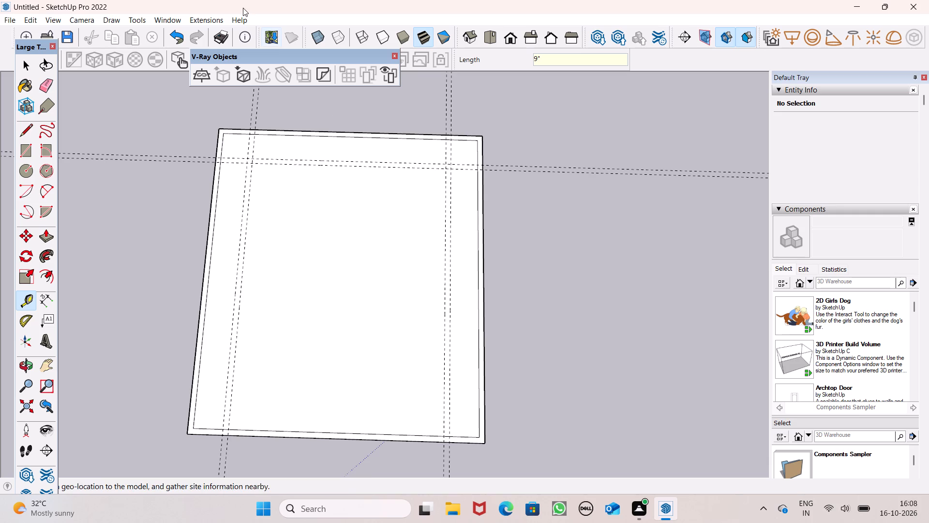
Place a guide about 12' 8" toward the slab's middle from the inner guide of the right-hand pair.
scroll(386, 131, "down", 2)
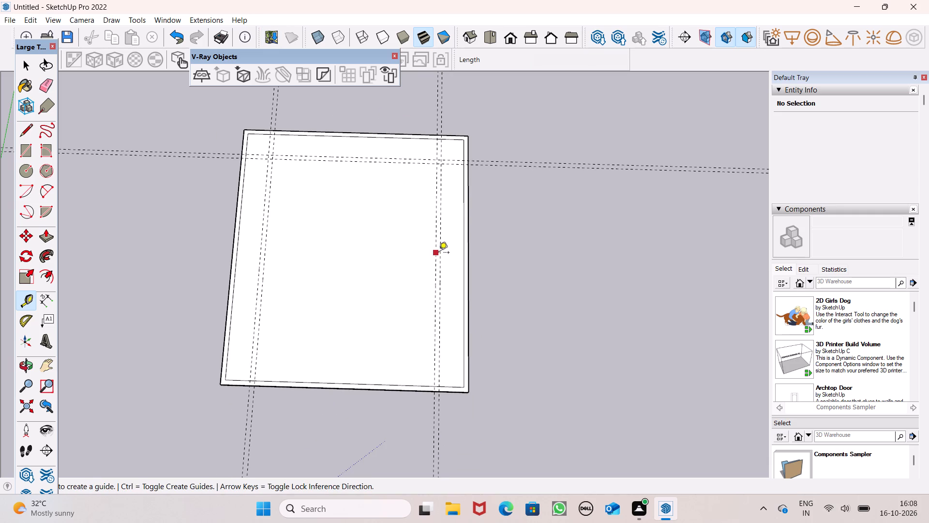
middle_click_drag(439, 253, 440, 223)
scroll(461, 250, "up", 2)
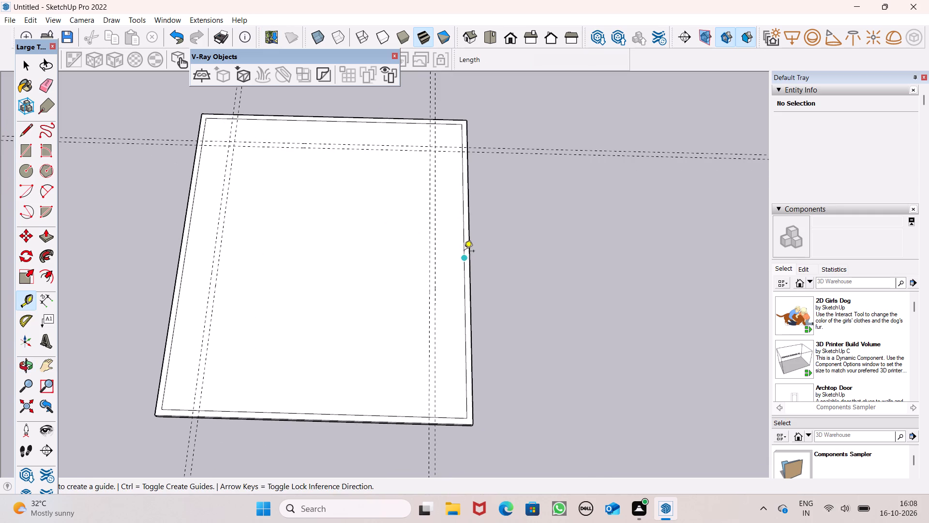
scroll(464, 255, "up", 2)
scroll(441, 261, "down", 2)
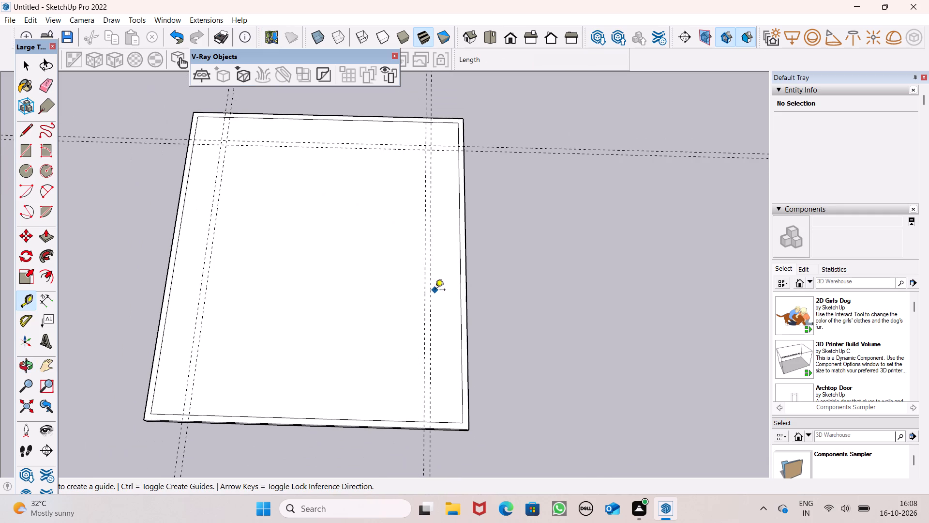
scroll(435, 291, "down", 1)
left_click(425, 342)
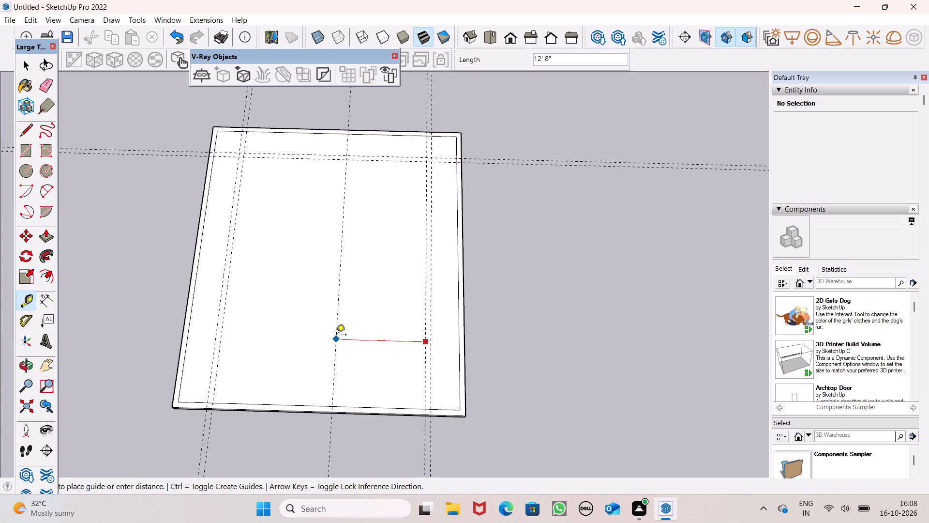
left_click(336, 336)
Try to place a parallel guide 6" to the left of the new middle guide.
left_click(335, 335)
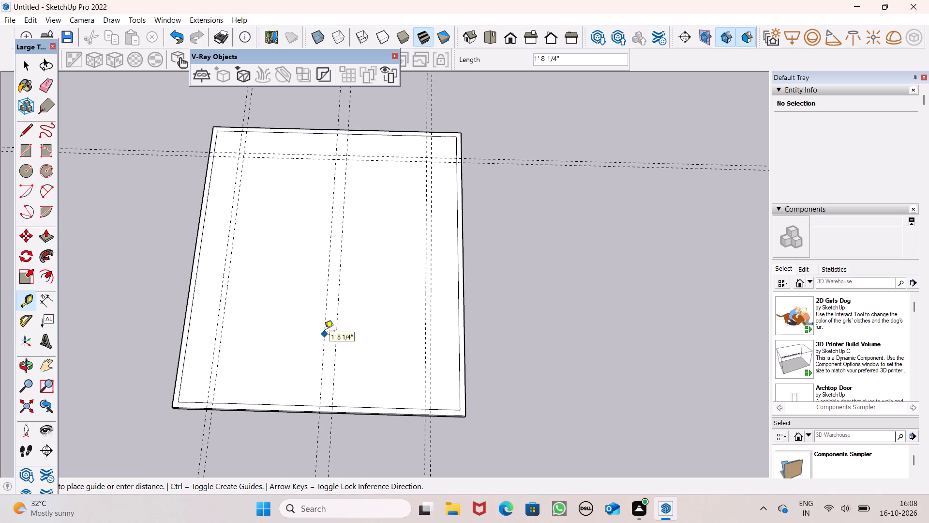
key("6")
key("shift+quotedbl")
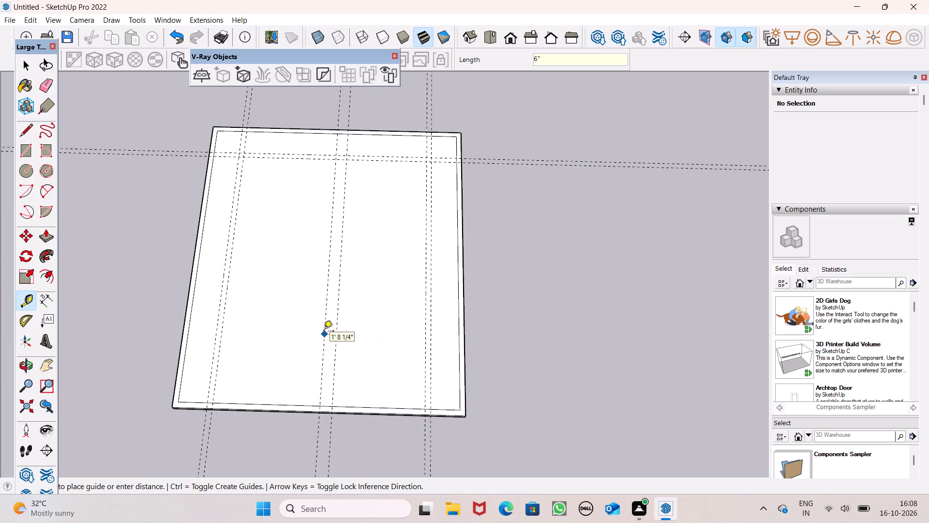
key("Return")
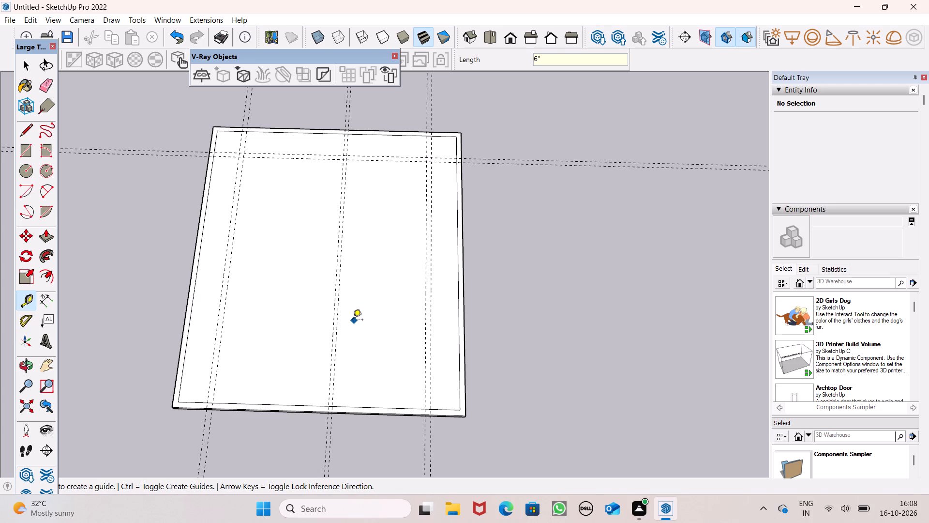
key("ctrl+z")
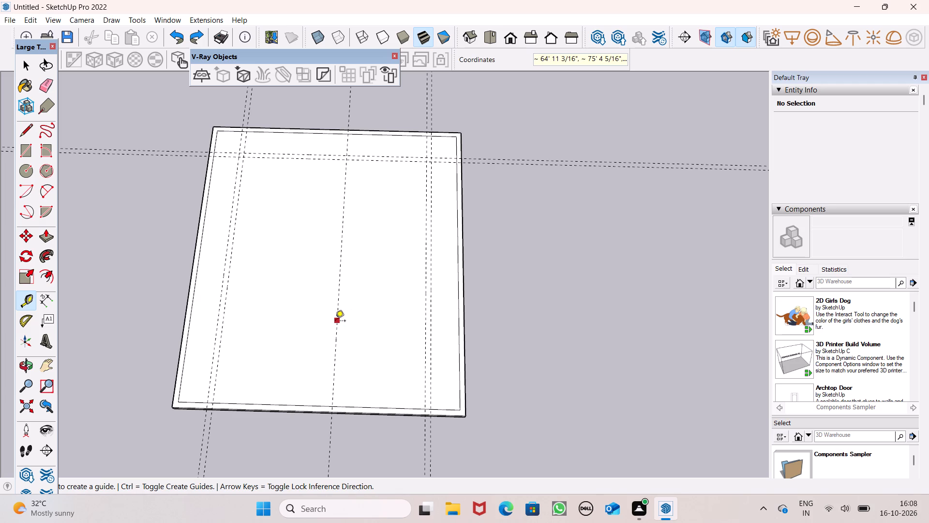
Place a parallel guide 6" to the left of the middle guide for the partition thickness.
left_click(335, 322)
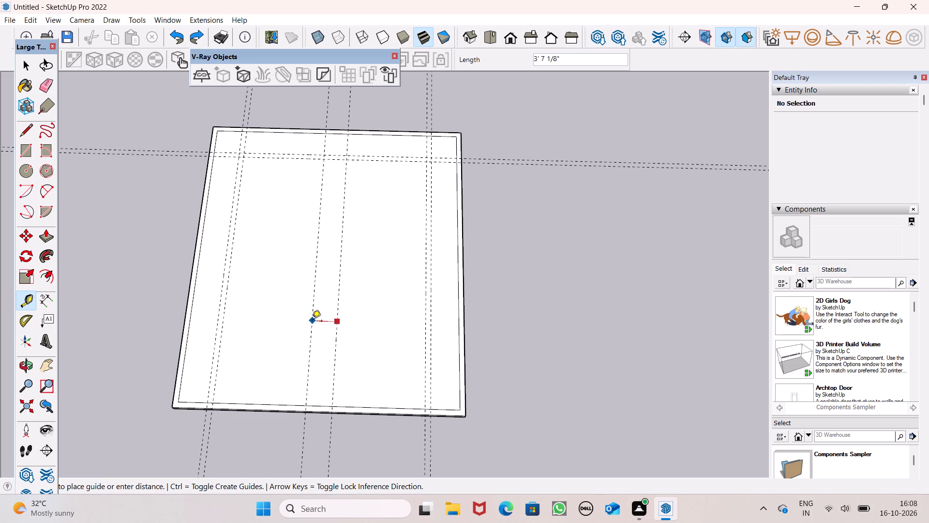
type("6\"")
key("Return")
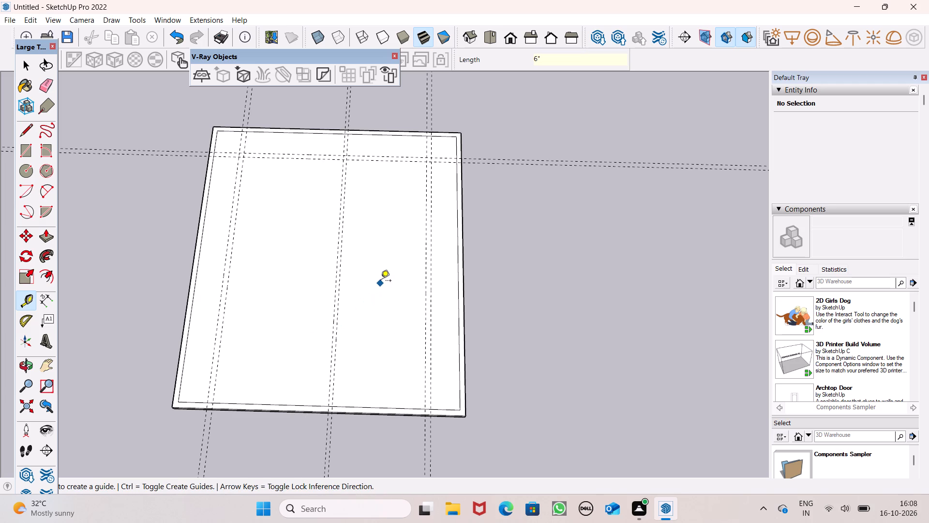
Place a guide about 4' in from the slab's front inner wall line and a second guide 6" beyond it.
scroll(381, 281, "down", 1)
scroll(398, 368, "up", 1)
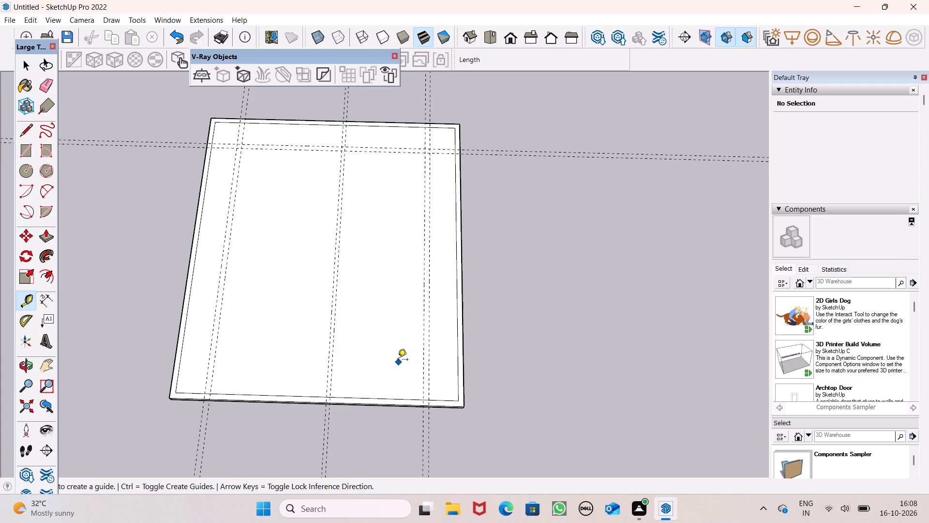
left_click(367, 397)
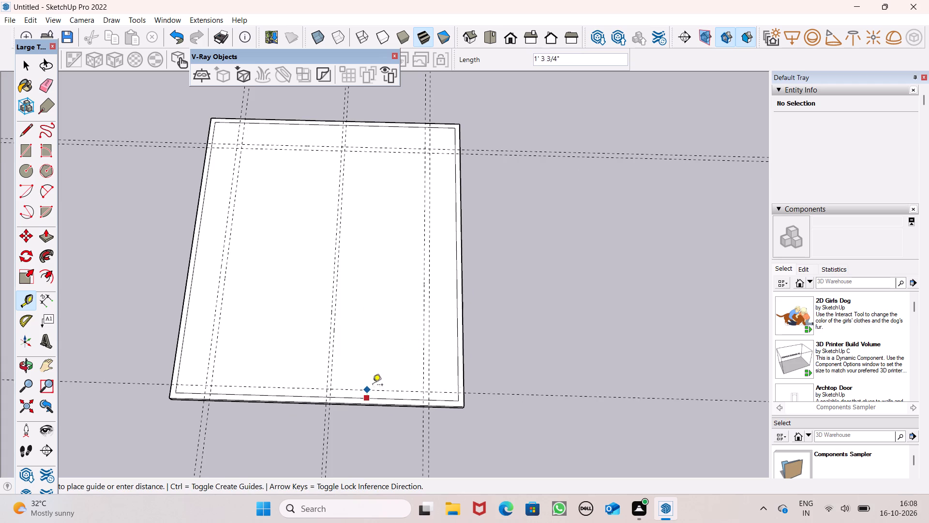
left_click(384, 370)
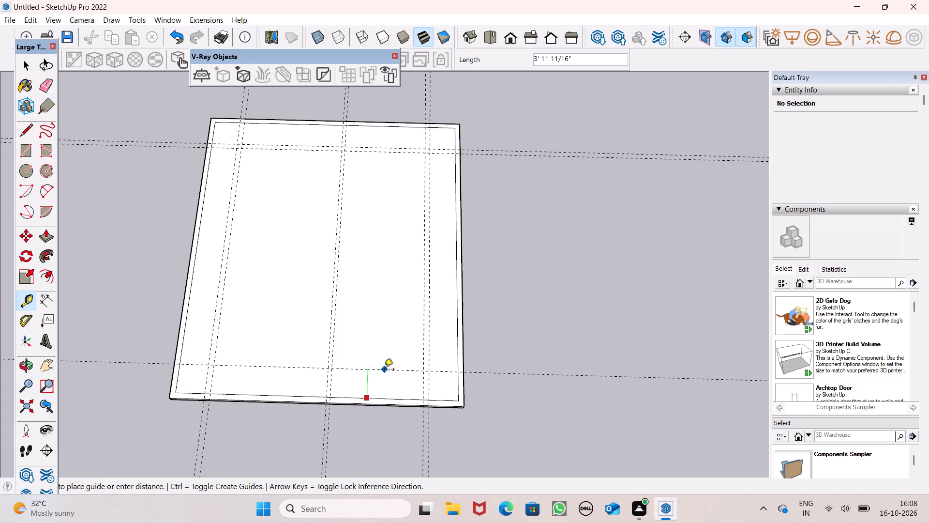
left_click(380, 372)
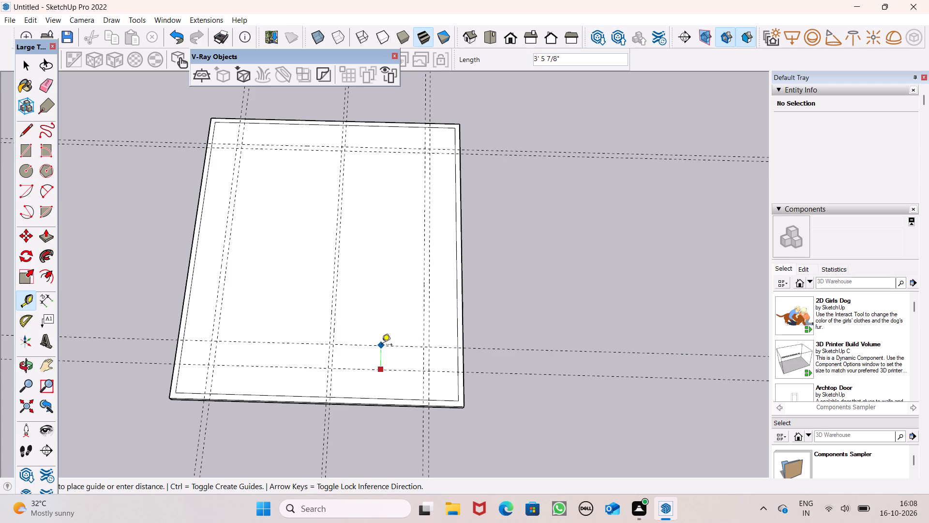
type("6\"")
key("Return")
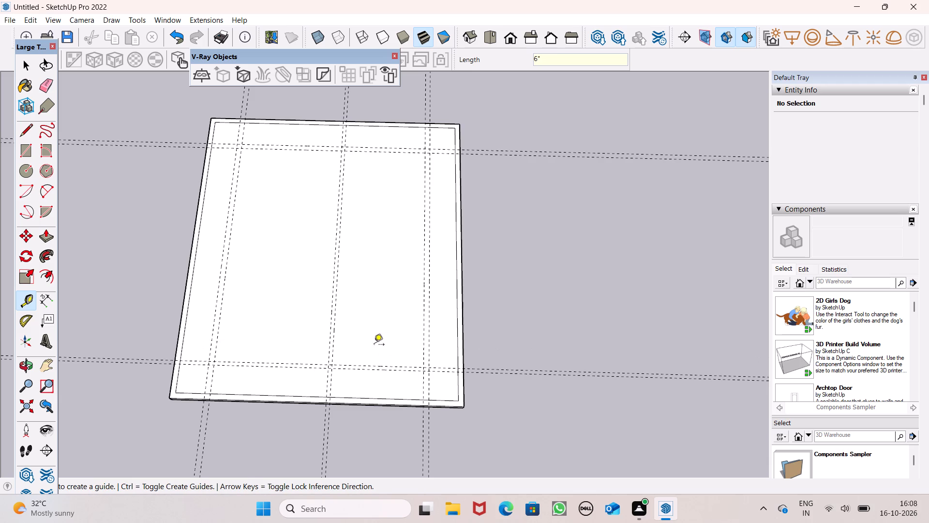
Draw the back interior wall as a rectangle about 30' 6" by 9" between the back guides, spanning the outermost left and right guides.
left_click(25, 148)
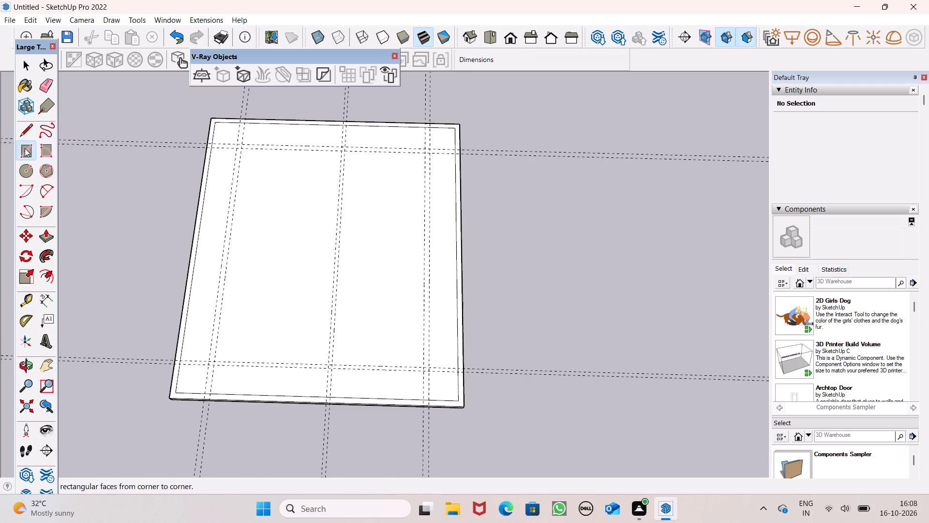
scroll(285, 186, "down", 1)
scroll(348, 139, "down", 1)
middle_click_drag(355, 185, 367, 218)
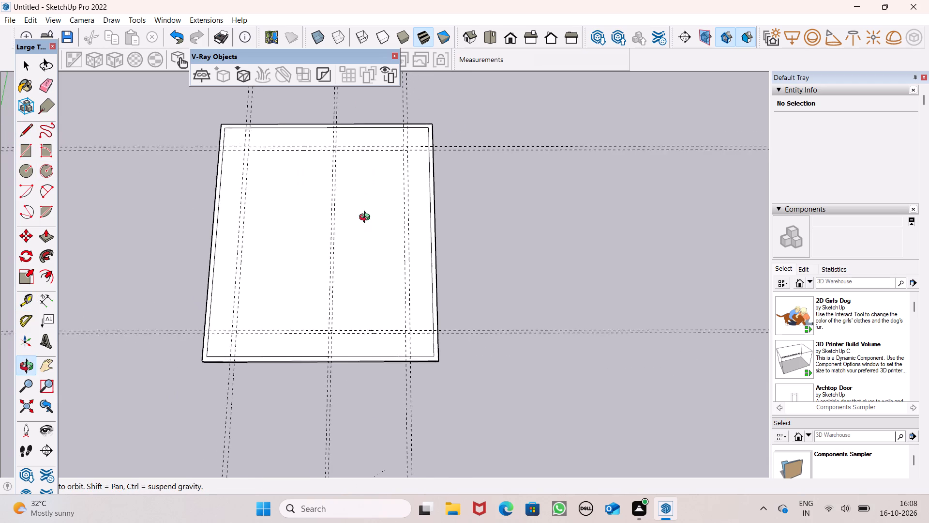
middle_click_drag(367, 218, 370, 228)
scroll(244, 178, "up", 3)
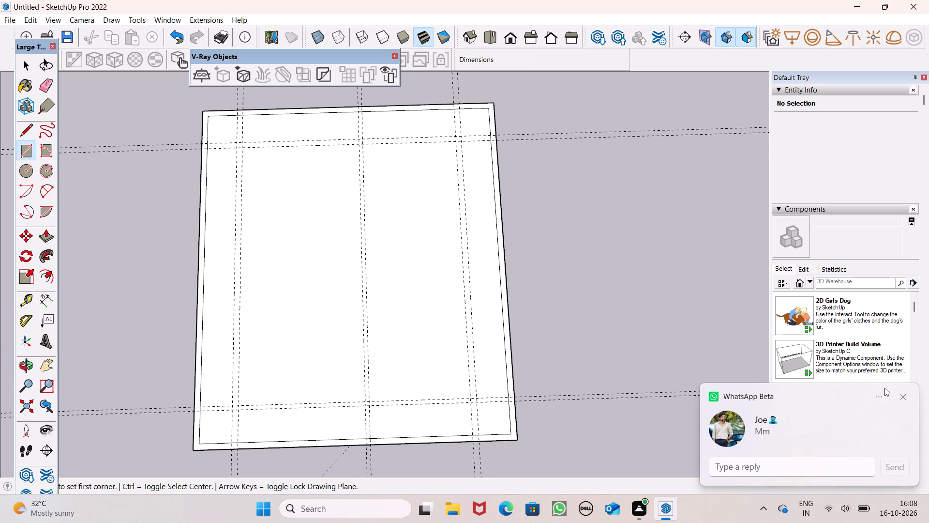
left_click_drag(903, 397, 889, 387)
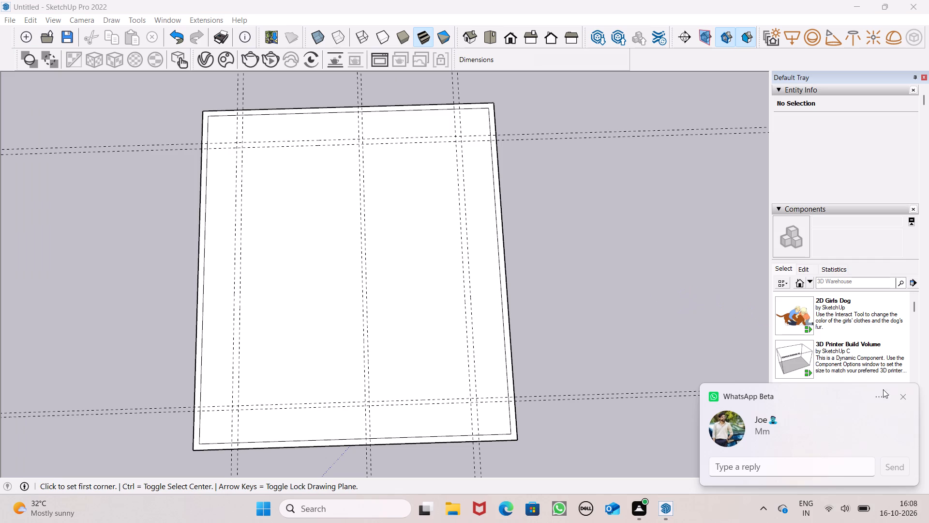
left_click(899, 396)
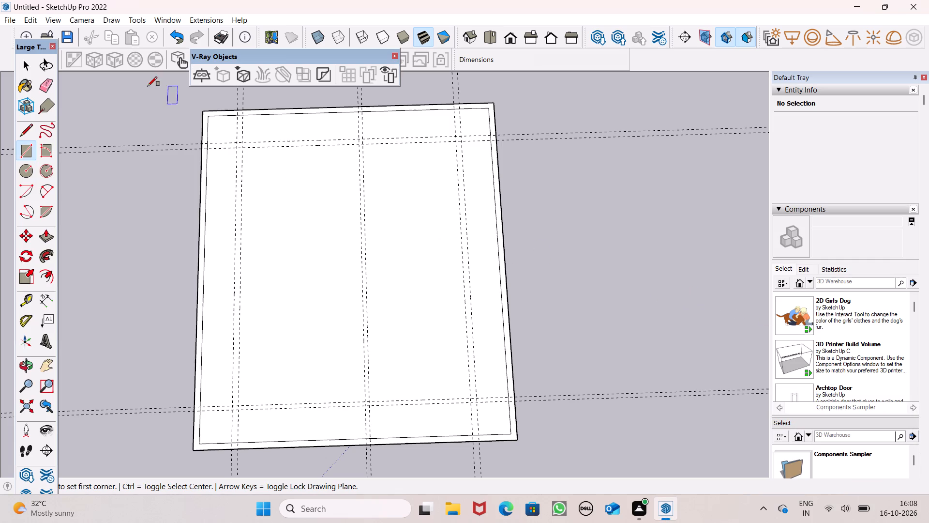
scroll(237, 169, "up", 4)
left_click(239, 129)
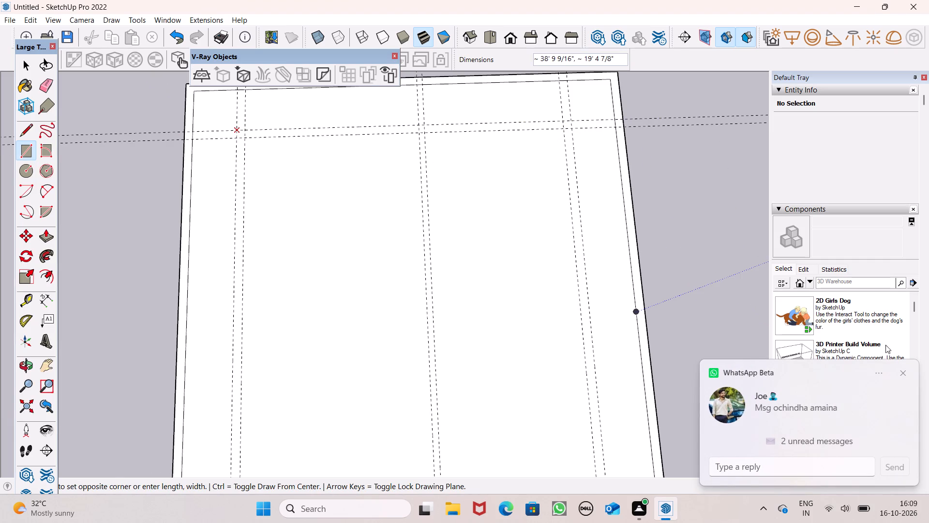
left_click(902, 374)
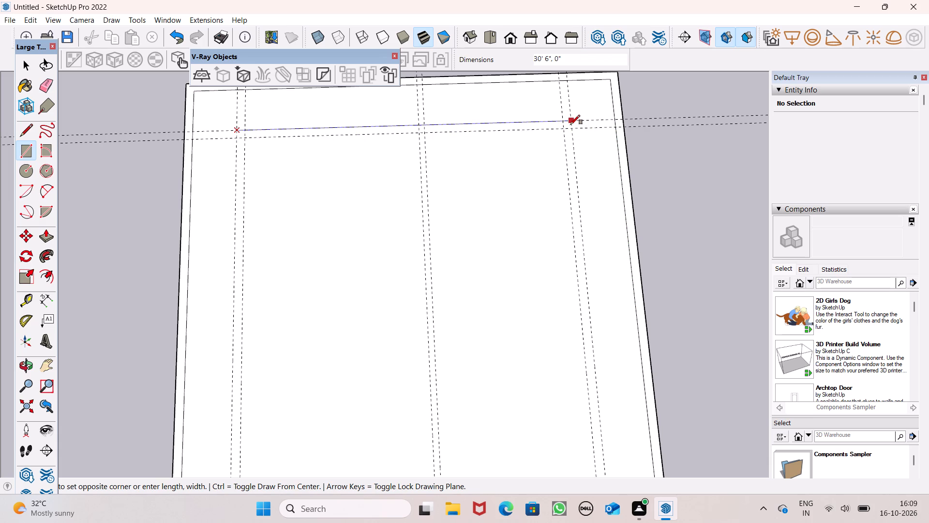
left_click(573, 127)
scroll(485, 124, "down", 4)
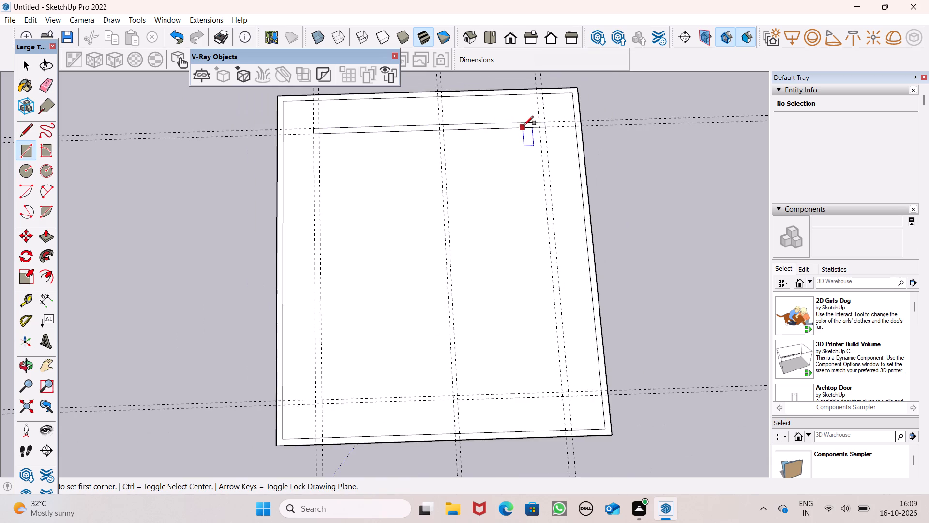
Draw the right interior wall as a 9" wide rectangle about 35' 6" long between the right guides, from the back wall to the front guides.
scroll(552, 124, "up", 6)
left_click(527, 122)
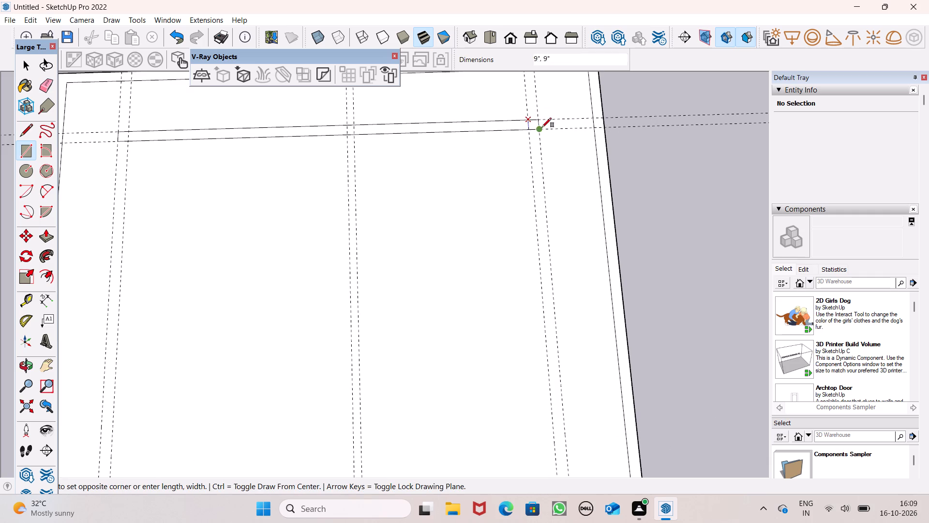
scroll(545, 127, "down", 11)
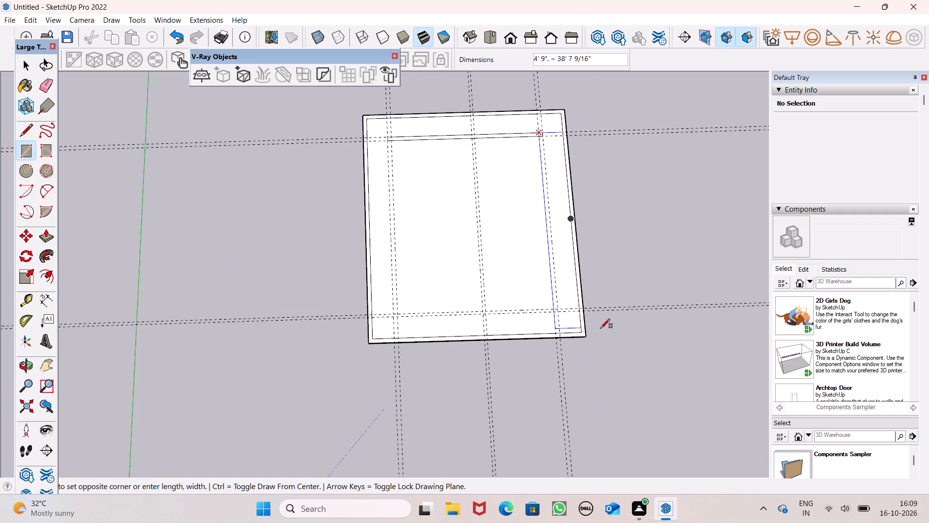
scroll(572, 317, "up", 17)
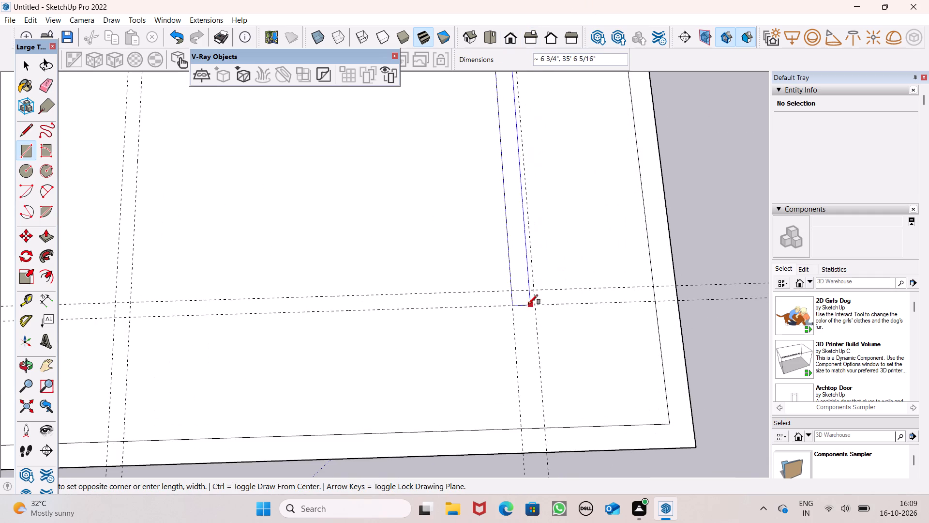
left_click(535, 305)
scroll(573, 262, "down", 7)
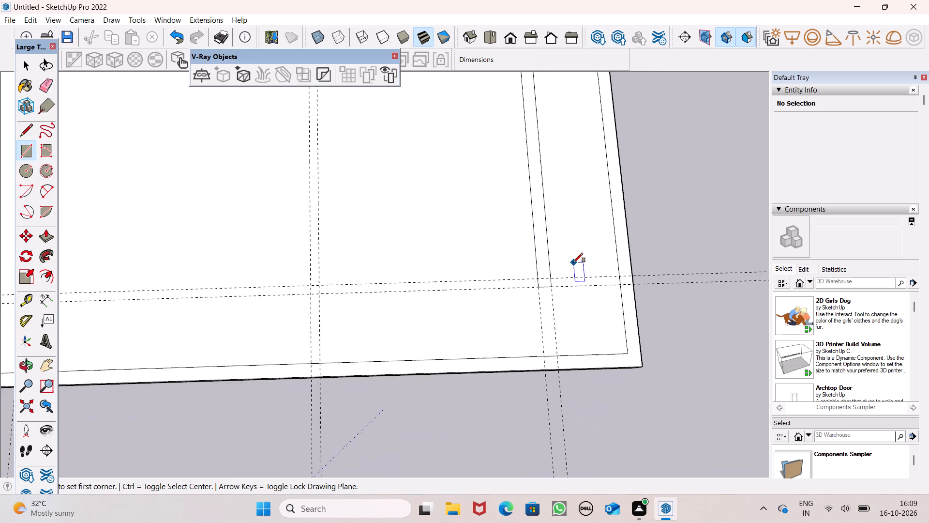
Draw the front interior wall as a 6" wide rectangle between the front guides, from the left guides to the right wall's outer edge.
scroll(573, 262, "down", 6)
scroll(324, 267, "up", 5)
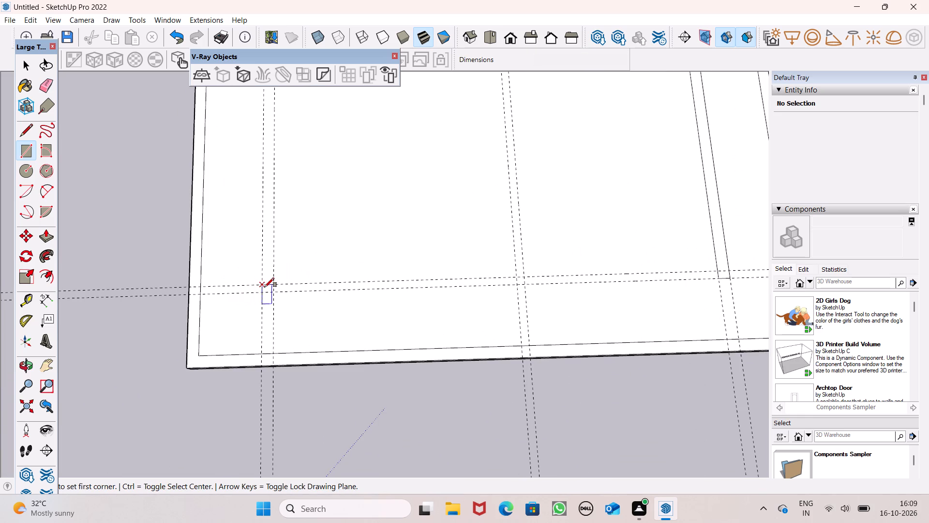
left_click(261, 286)
scroll(265, 283, "down", 4)
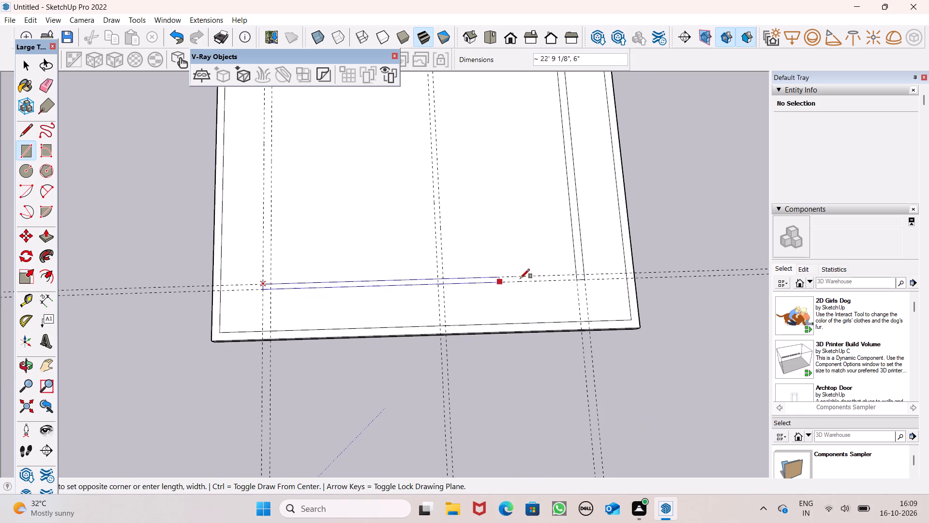
scroll(564, 278, "up", 10)
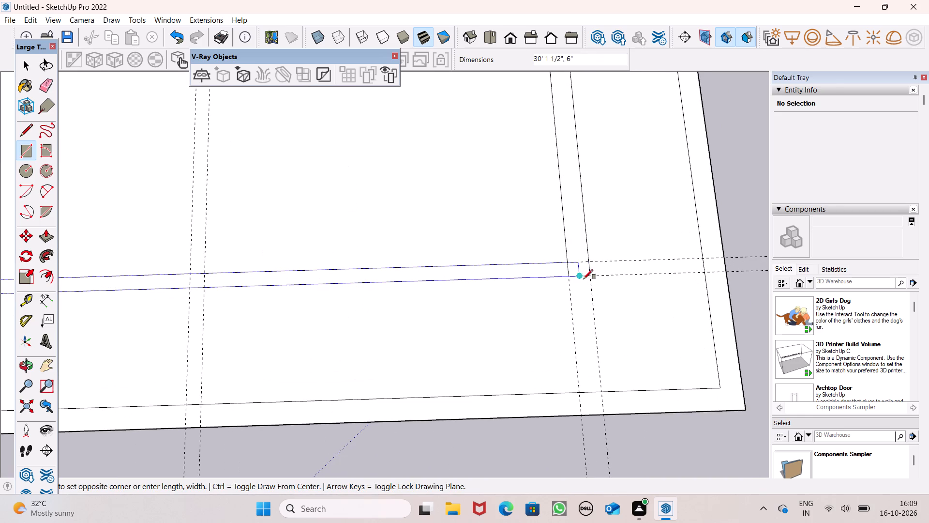
left_click(588, 277)
scroll(654, 237, "down", 13)
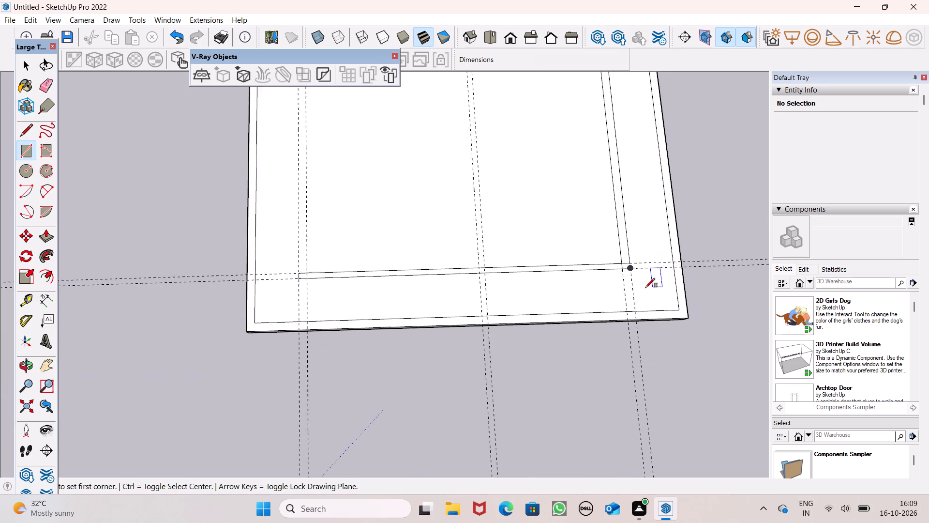
Draw the left interior wall as a 9" wide rectangle about 35' 6" long between the left guides, from back wall to front wall.
scroll(447, 266, "down", 6)
scroll(406, 175, "up", 5)
scroll(397, 164, "down", 7)
scroll(385, 93, "up", 3)
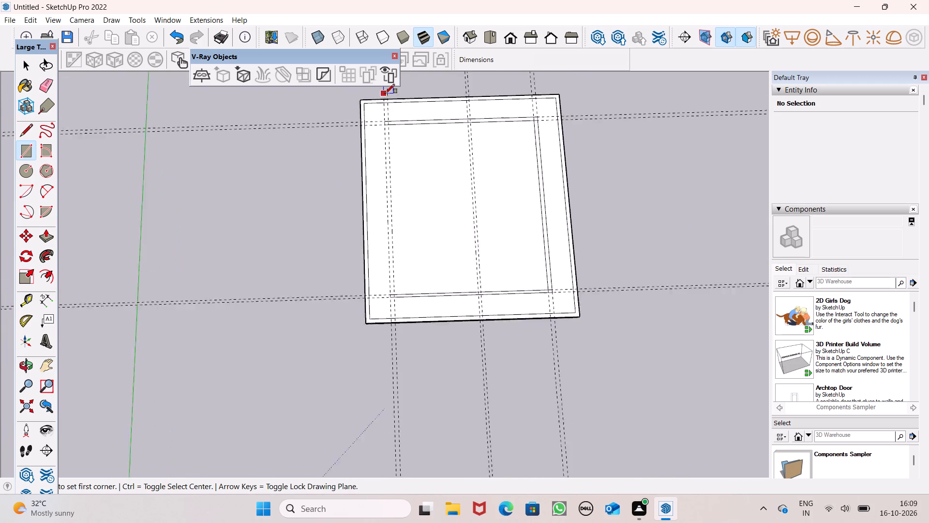
scroll(385, 93, "up", 12)
left_click(375, 133)
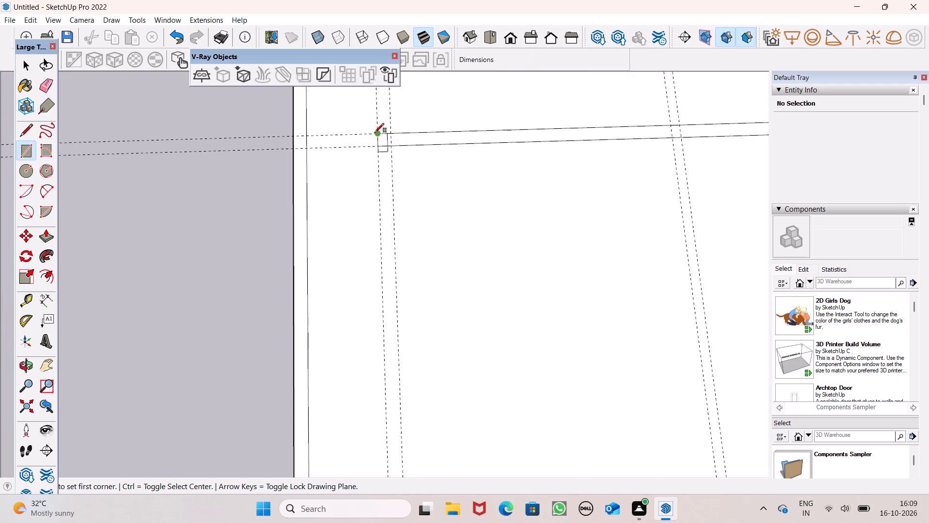
scroll(407, 127, "down", 11)
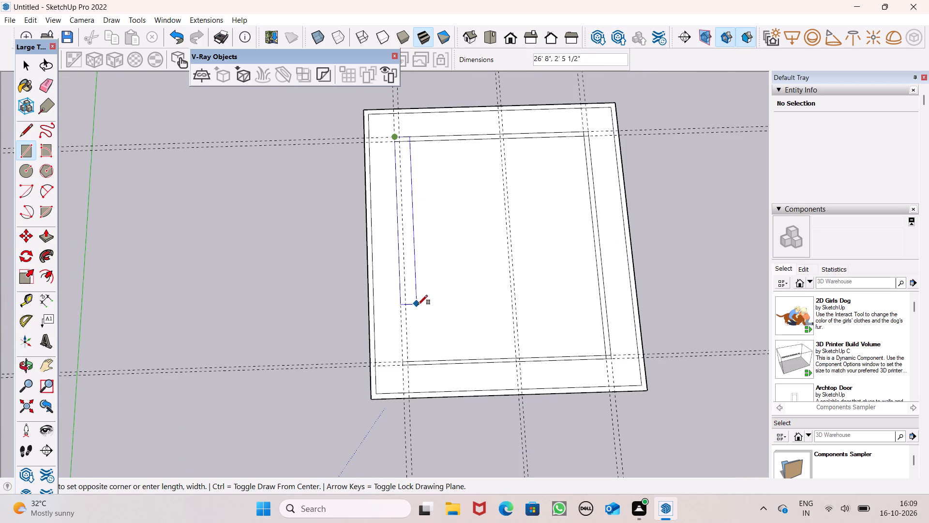
left_click(410, 365)
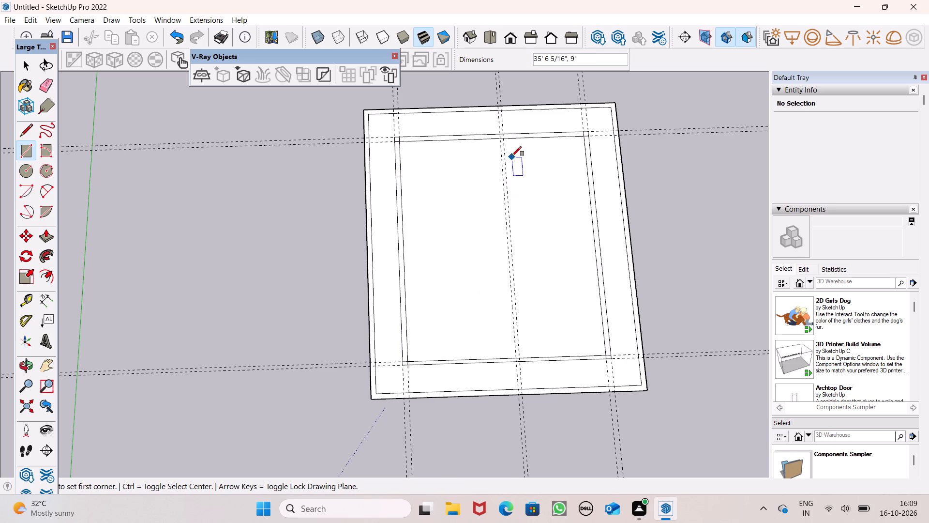
Draw the middle partition as a 6" wide rectangle about 37' long, from the back wall to just past the front wall.
left_click(497, 134)
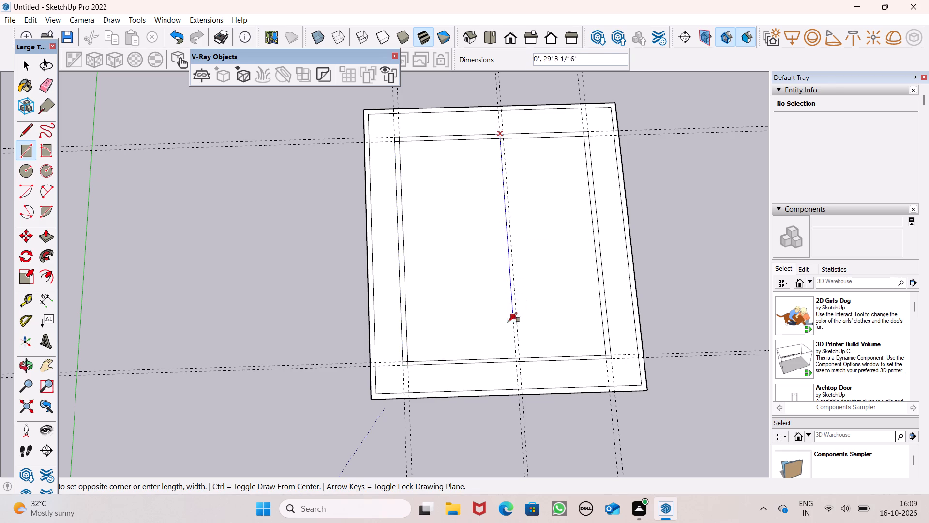
left_click(521, 372)
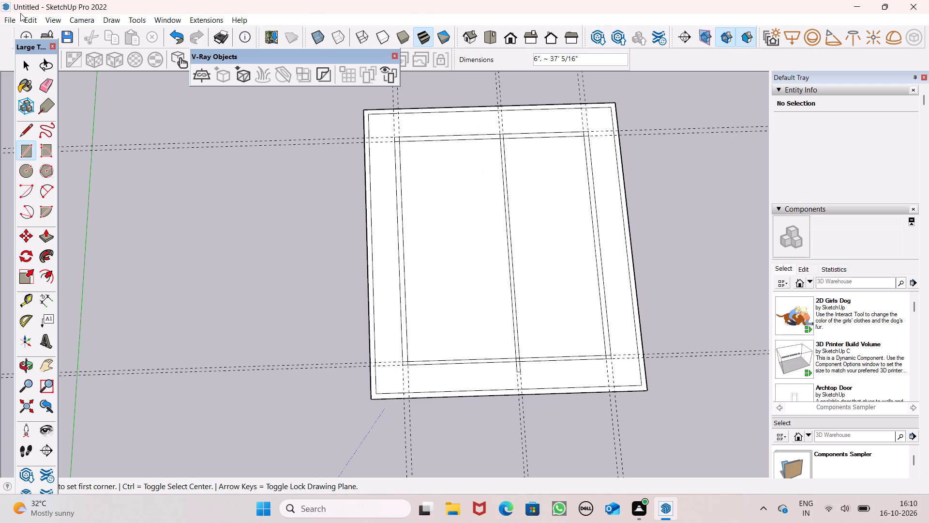
Erase the front interior wall's two long edges between the left wall and the middle partition.
left_click(40, 87)
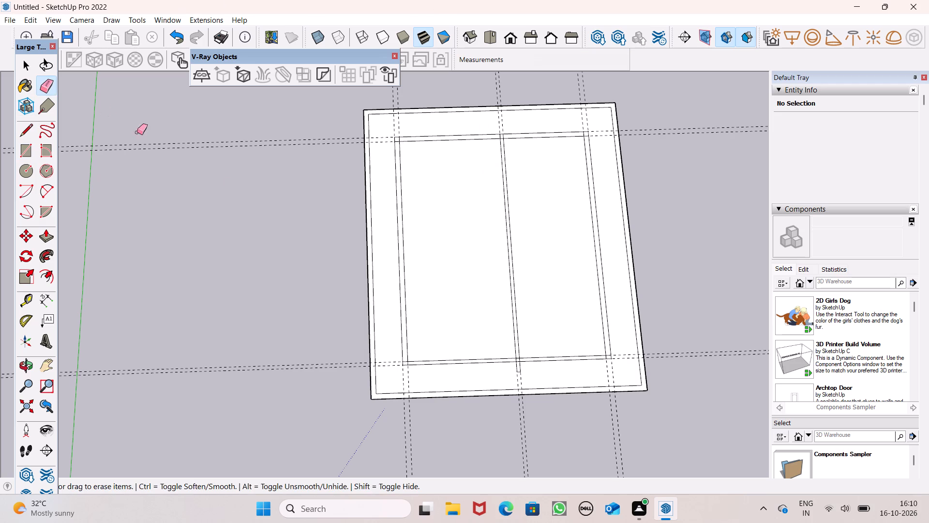
left_click(461, 361)
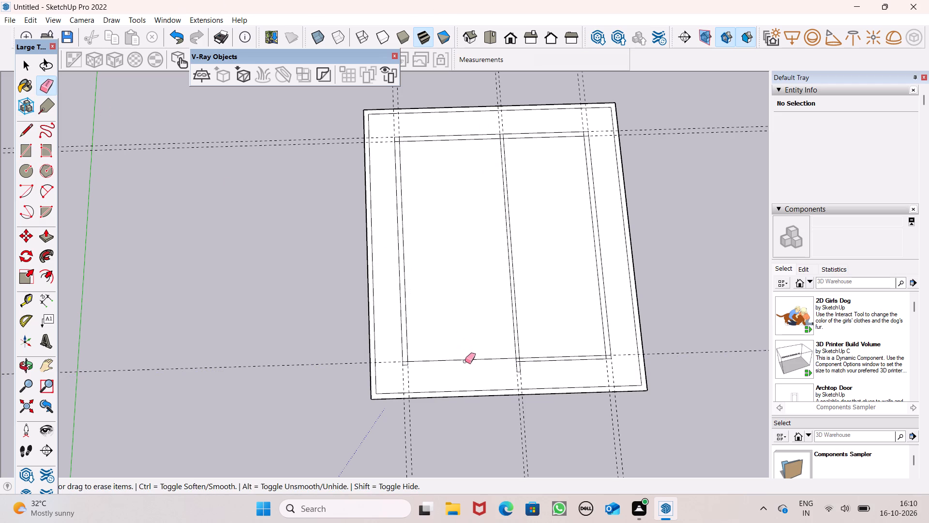
left_click(464, 361)
Erase the remaining construction guides around the slab.
left_click_drag(397, 419, 424, 423)
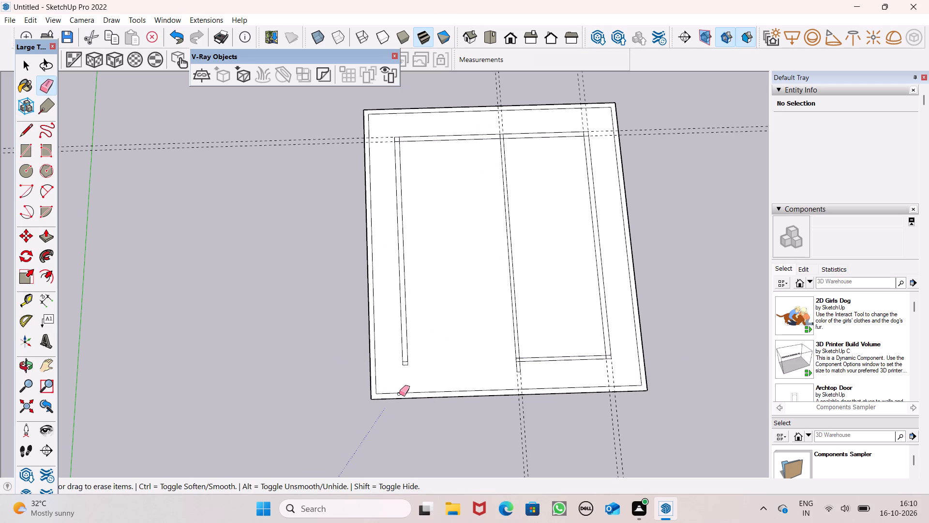
scroll(322, 244, "down", 3)
left_click_drag(318, 169, 321, 161)
left_click_drag(326, 154, 322, 165)
left_click_drag(392, 120, 589, 116)
left_click_drag(535, 111, 475, 110)
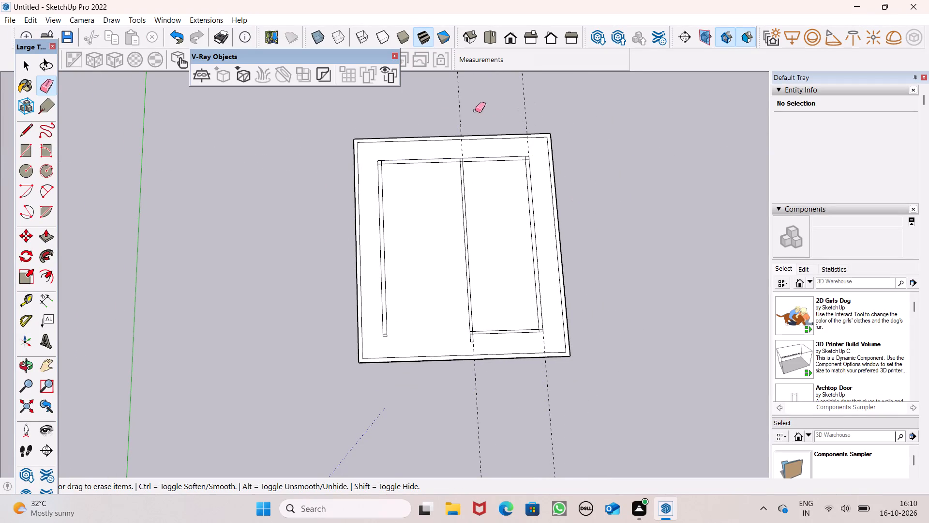
left_click_drag(475, 110, 541, 104)
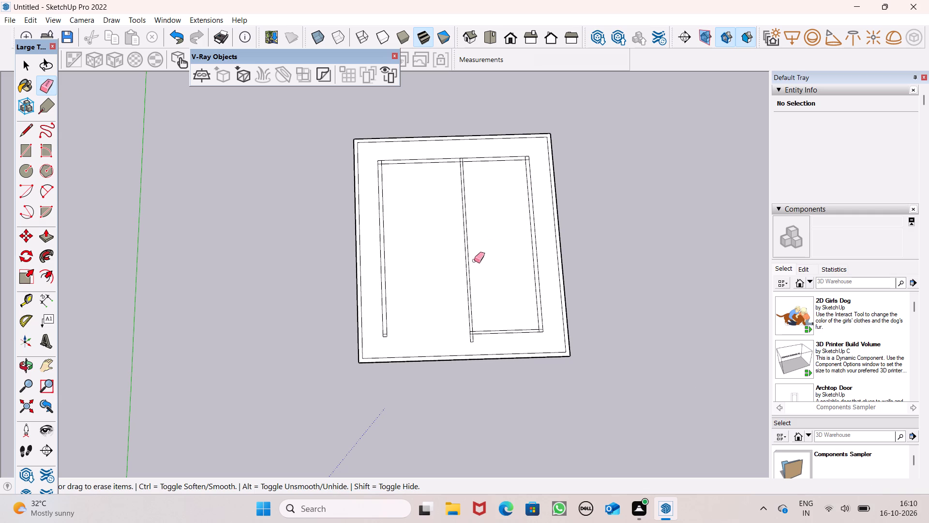
Erase the middle partition's overhang past the front wall and the leftover edge across the left wall's front end.
scroll(485, 300, "up", 3)
scroll(480, 366, "up", 5)
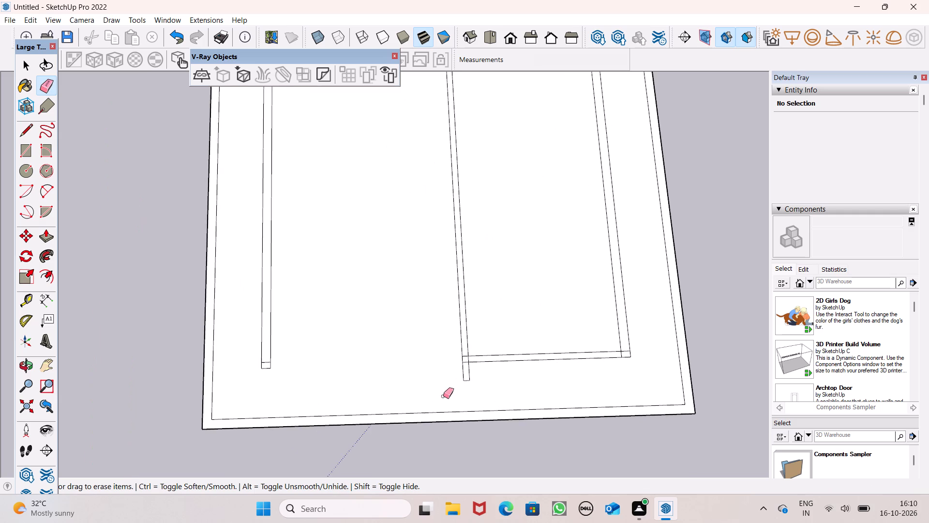
scroll(462, 388, "up", 5)
left_click_drag(487, 370, 457, 378)
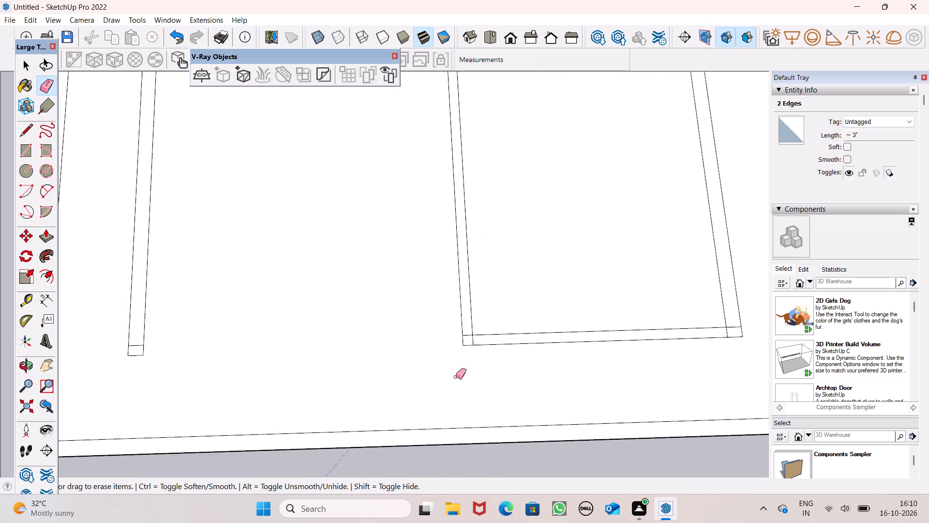
left_click(136, 345)
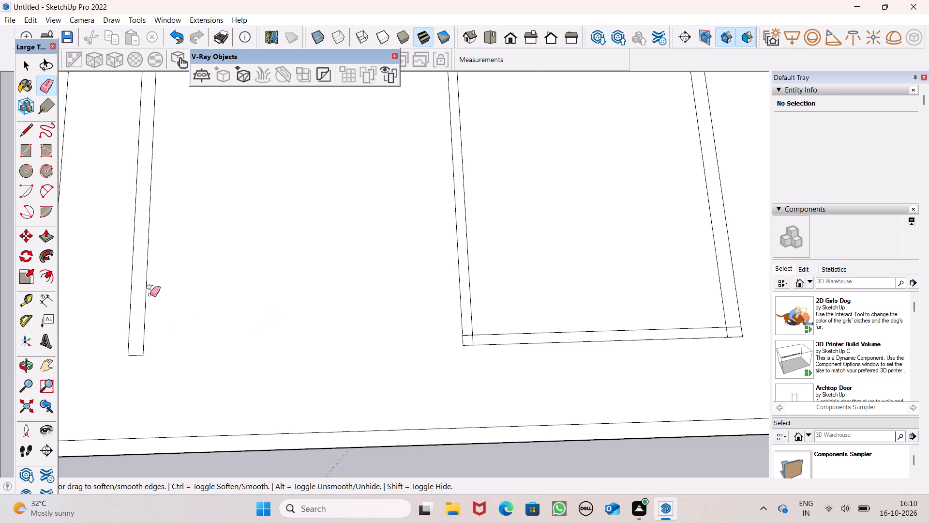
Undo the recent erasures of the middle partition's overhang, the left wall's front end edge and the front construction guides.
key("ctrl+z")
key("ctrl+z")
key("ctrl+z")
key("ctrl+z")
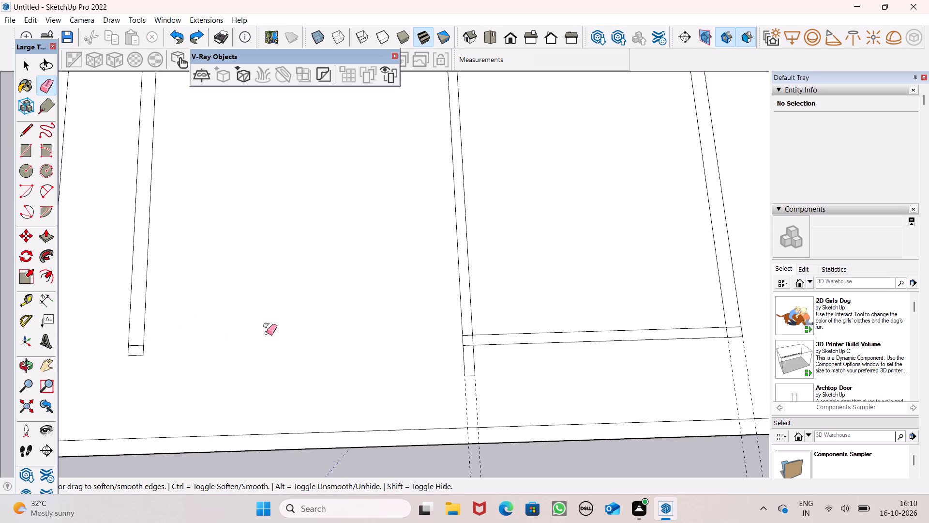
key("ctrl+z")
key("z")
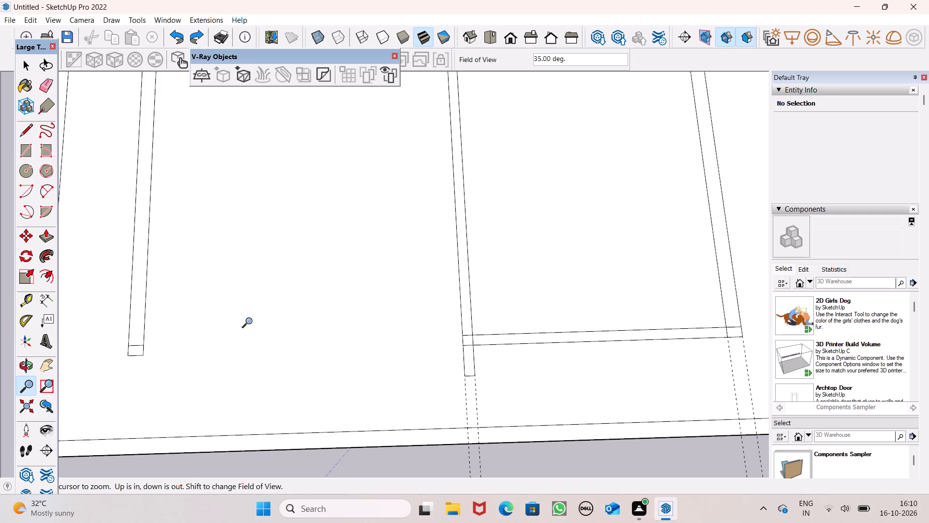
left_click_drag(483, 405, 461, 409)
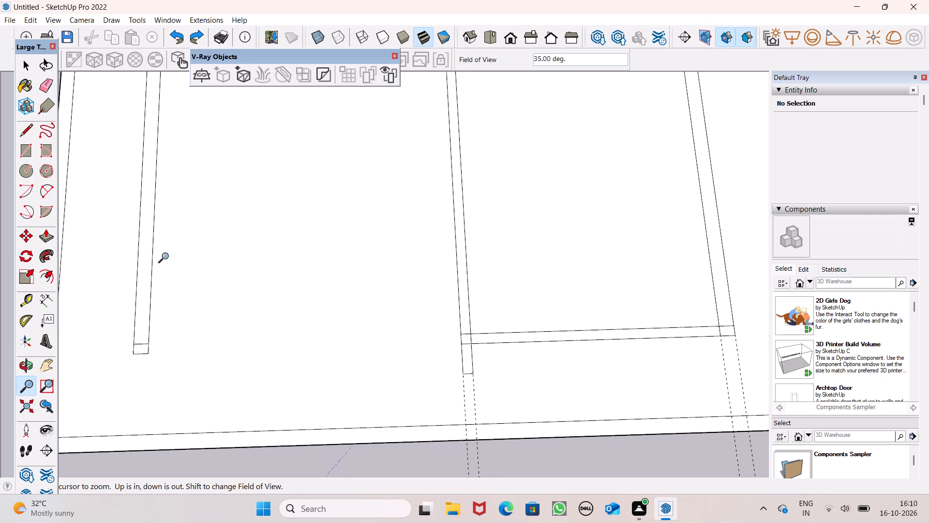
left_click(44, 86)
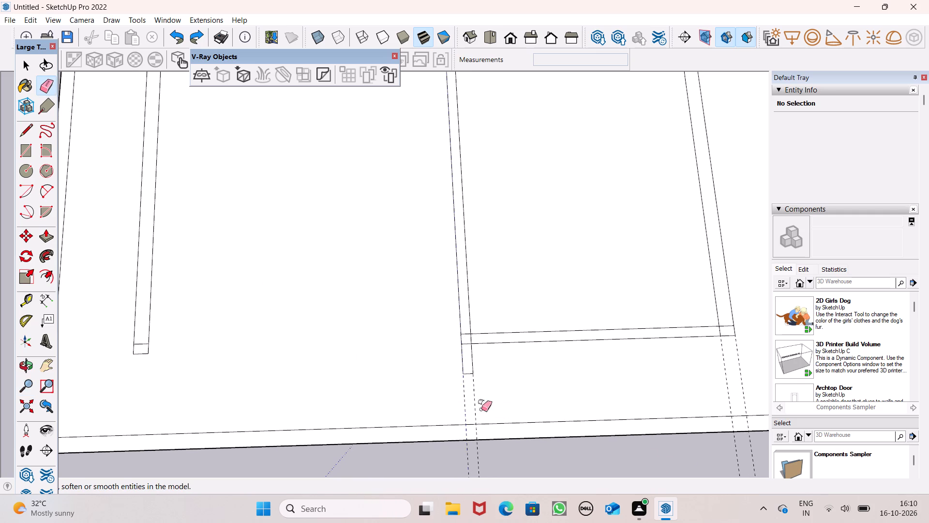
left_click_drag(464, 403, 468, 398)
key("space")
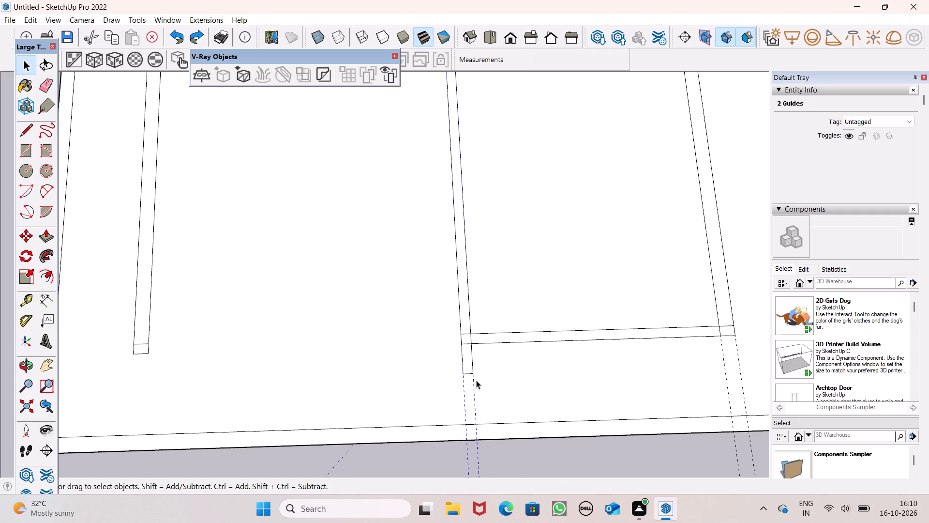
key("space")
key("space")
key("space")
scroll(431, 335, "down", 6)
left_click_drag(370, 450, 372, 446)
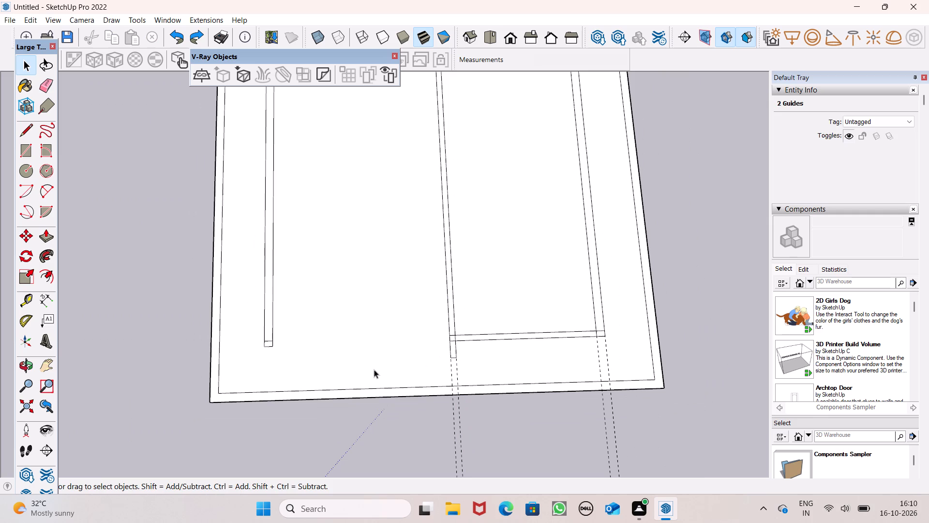
Erase the two guides in front of the middle partition and the partition's overhang past the front interior wall.
left_click(41, 85)
scroll(528, 417, "up", 3)
left_click_drag(423, 367, 443, 359)
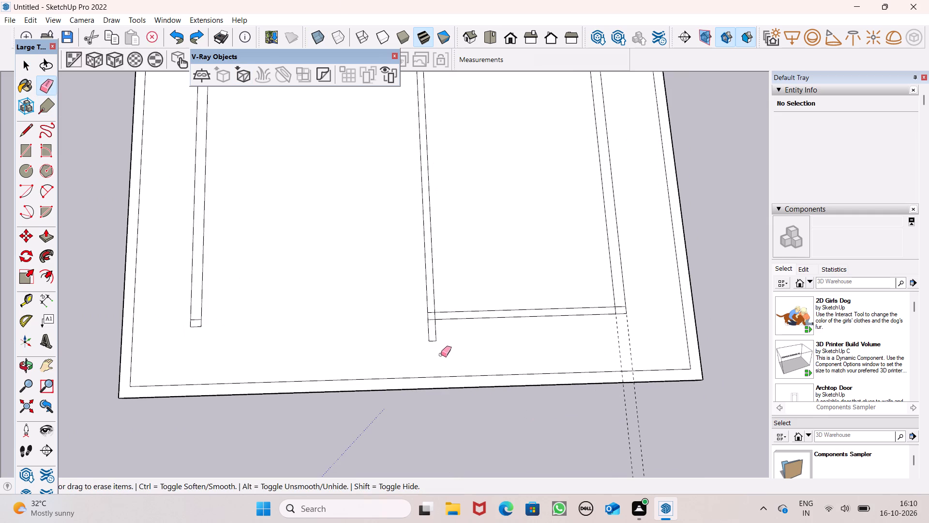
left_click_drag(436, 337, 436, 343)
left_click_drag(437, 341, 432, 343)
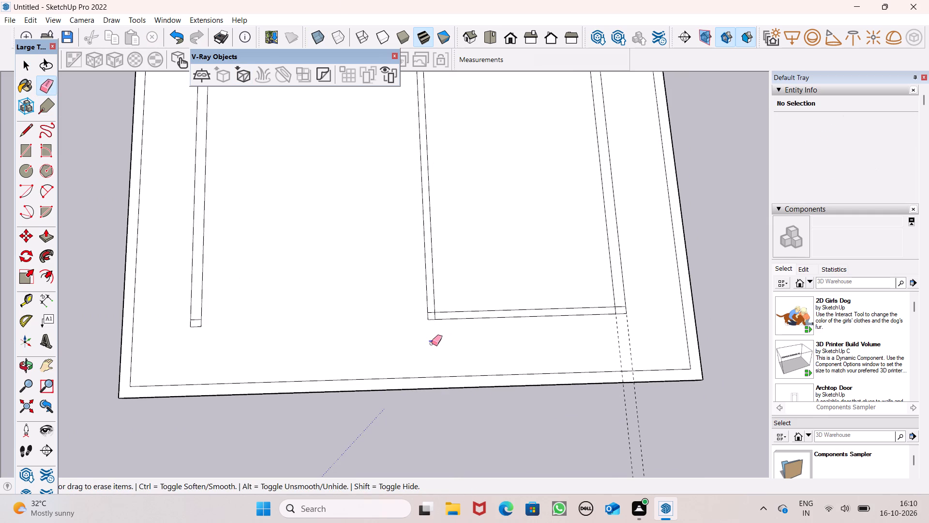
left_click_drag(432, 343, 432, 344)
Erase the two construction guides extending from the right interior wall.
scroll(624, 369, "up", 3)
left_click_drag(645, 346, 600, 343)
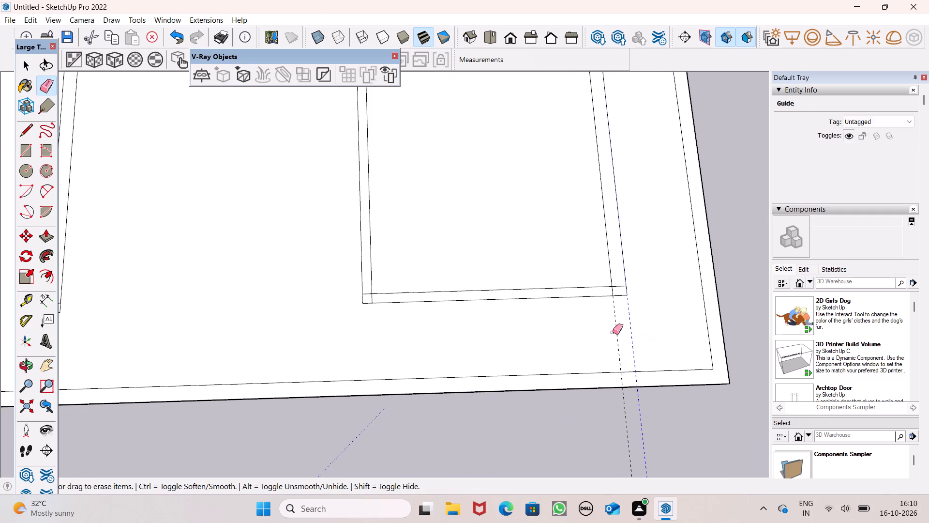
left_click_drag(613, 332, 620, 319)
Erase the leftover crossing edges at the front interior wall's corners with the right wall and the middle partition.
scroll(584, 280, "up", 6)
scroll(636, 298, "up", 7)
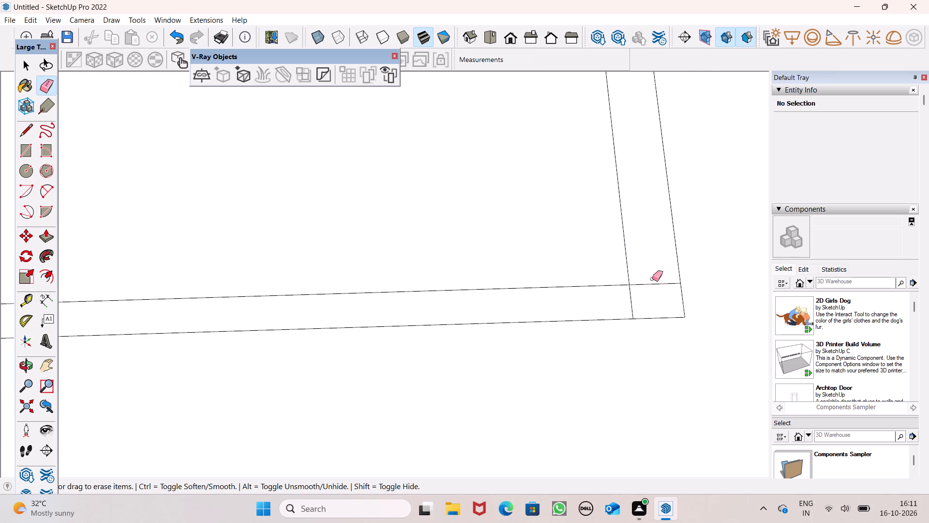
left_click_drag(652, 278, 631, 308)
scroll(646, 296, "down", 7)
scroll(128, 300, "up", 4)
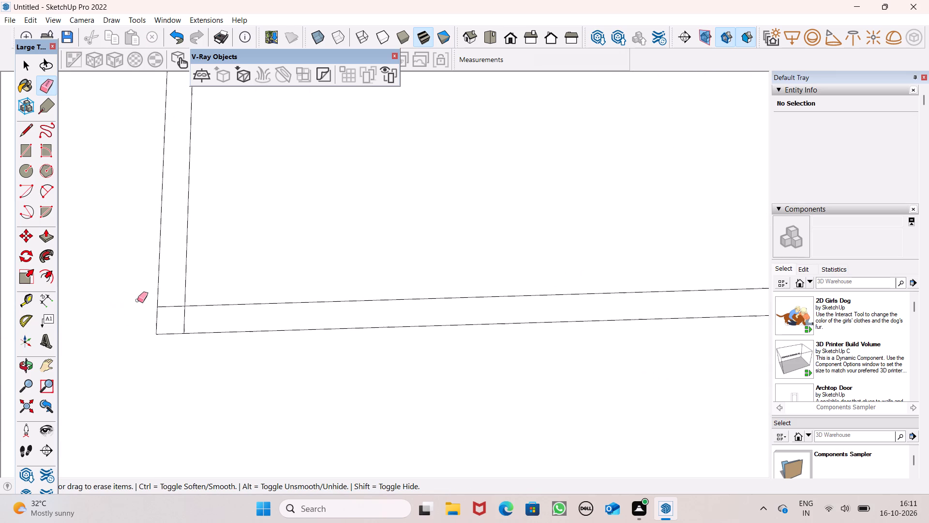
left_click_drag(174, 305, 184, 316)
Erase the remaining construction guide running along the back interior wall.
scroll(485, 320, "down", 3)
key("space")
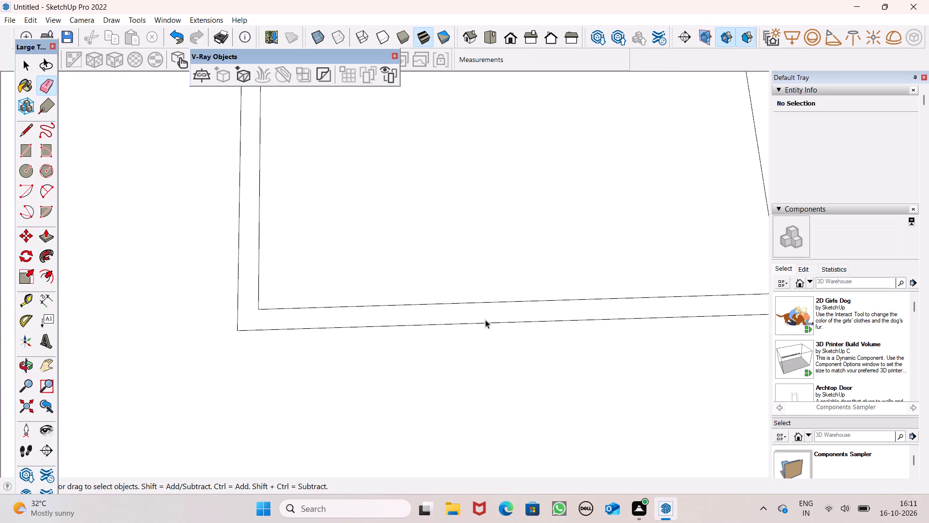
scroll(489, 319, "down", 16)
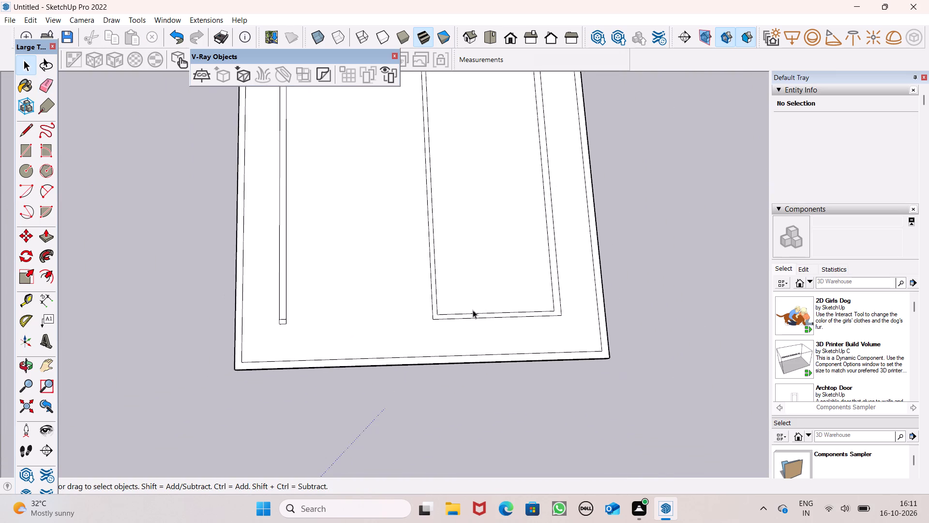
scroll(464, 318, "down", 6)
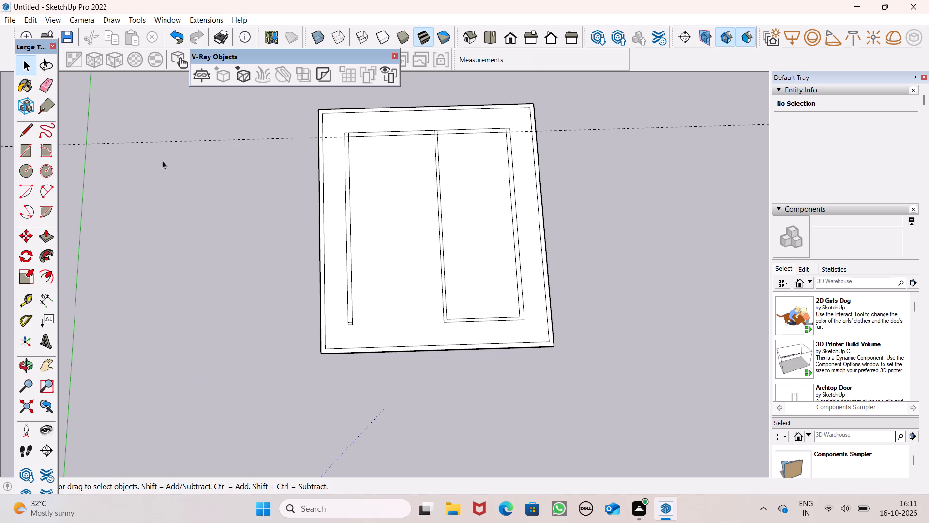
left_click_drag(47, 73, 47, 79)
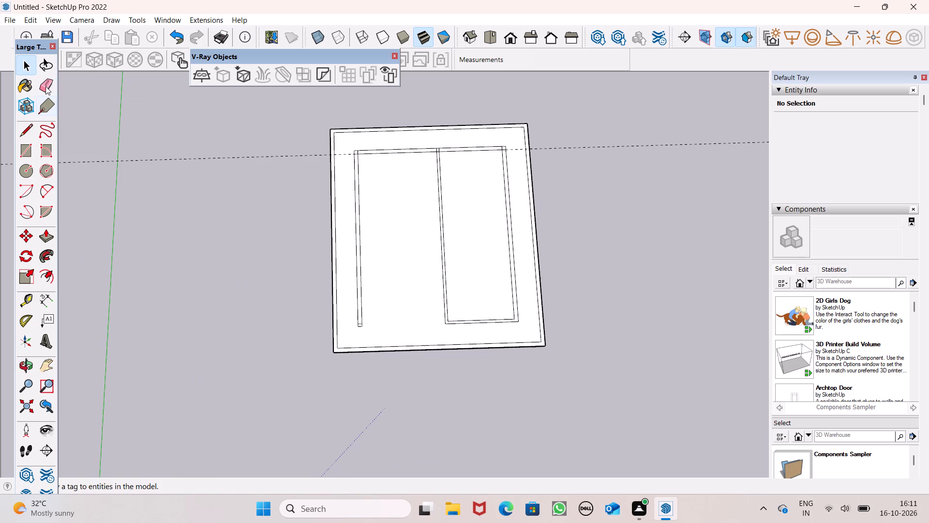
left_click(45, 81)
left_click_drag(240, 156, 241, 162)
Erase the leftover crossing edges at the corner of the back interior wall and the left wall.
scroll(392, 149, "up", 6)
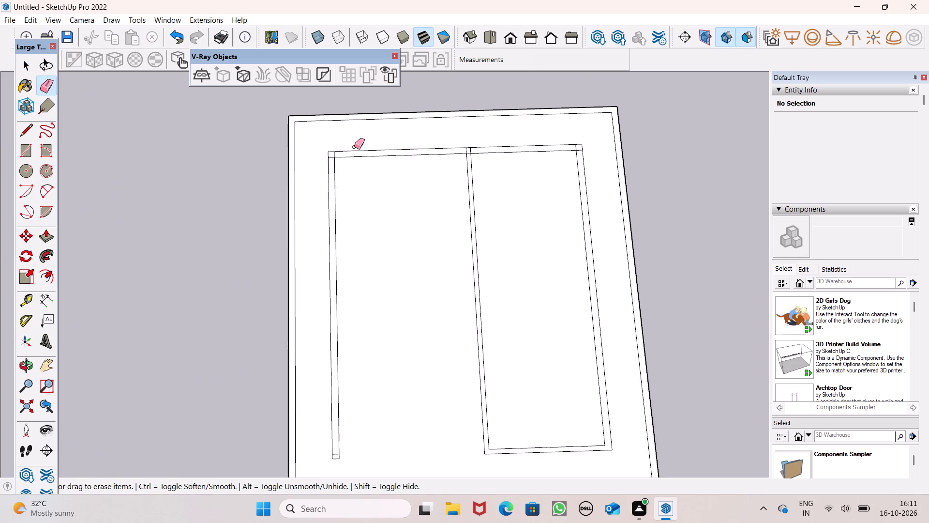
scroll(354, 147, "up", 13)
scroll(314, 127, "up", 5)
left_click_drag(307, 135, 309, 138)
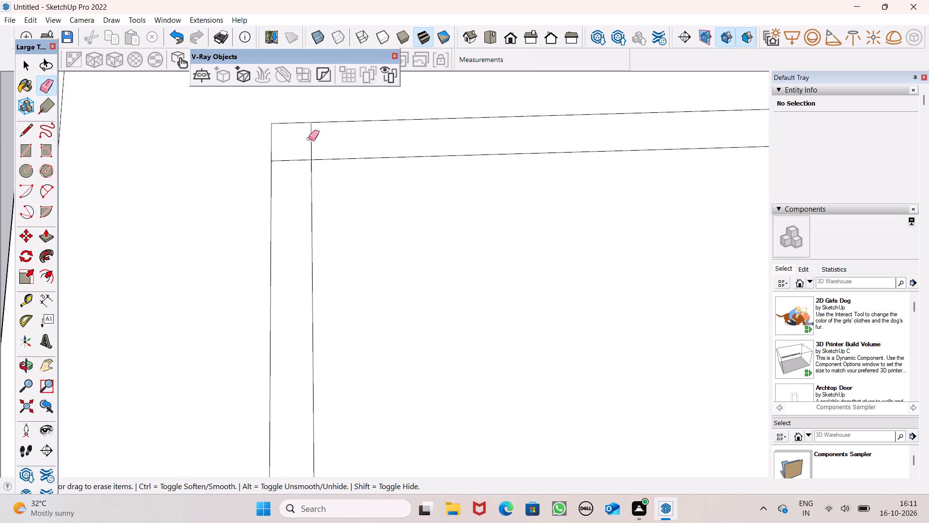
left_click_drag(309, 138, 288, 169)
Erase the leftover edges where the middle partition runs into the back interior wall.
scroll(288, 155, "down", 8)
scroll(208, 231, "down", 4)
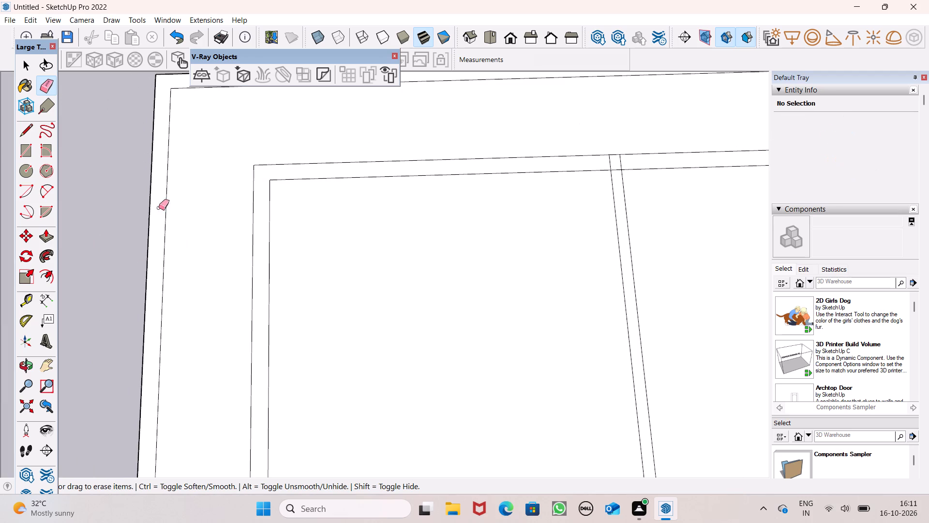
scroll(217, 182, "down", 5)
scroll(490, 189, "up", 6)
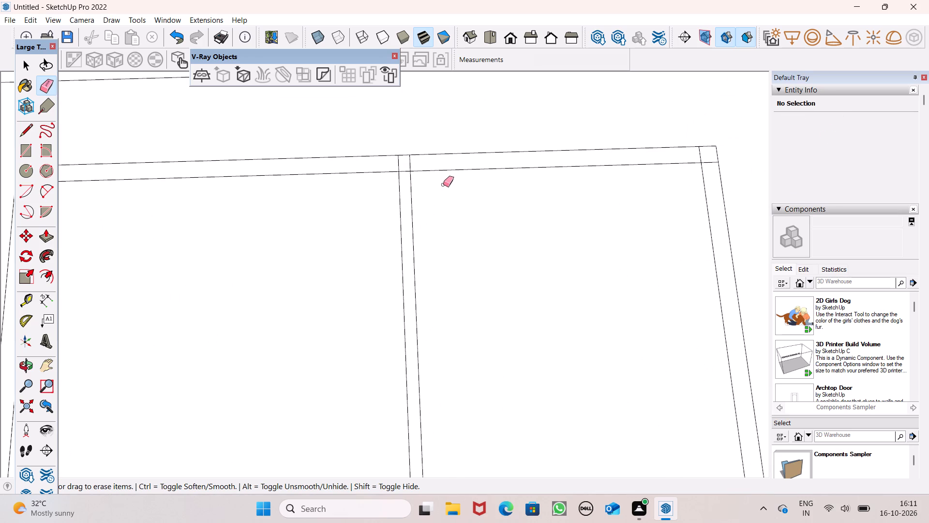
scroll(412, 176, "up", 5)
left_click_drag(391, 163, 386, 154)
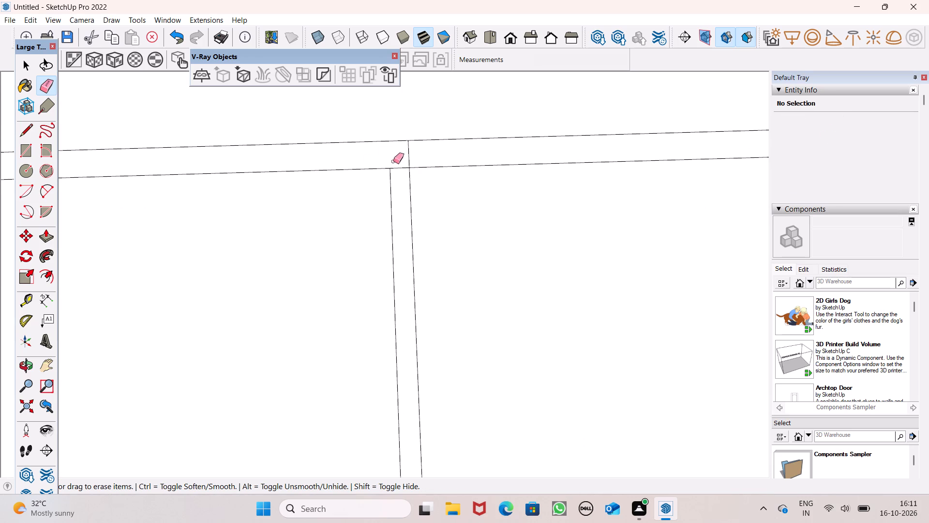
left_click_drag(394, 164, 399, 174)
left_click_drag(405, 159, 420, 154)
left_click_drag(395, 160, 400, 159)
left_click_drag(405, 156, 413, 152)
Erase the leftover crossing edges at the corner of the back interior wall and the right wall.
scroll(350, 171, "down", 11)
scroll(596, 175, "up", 7)
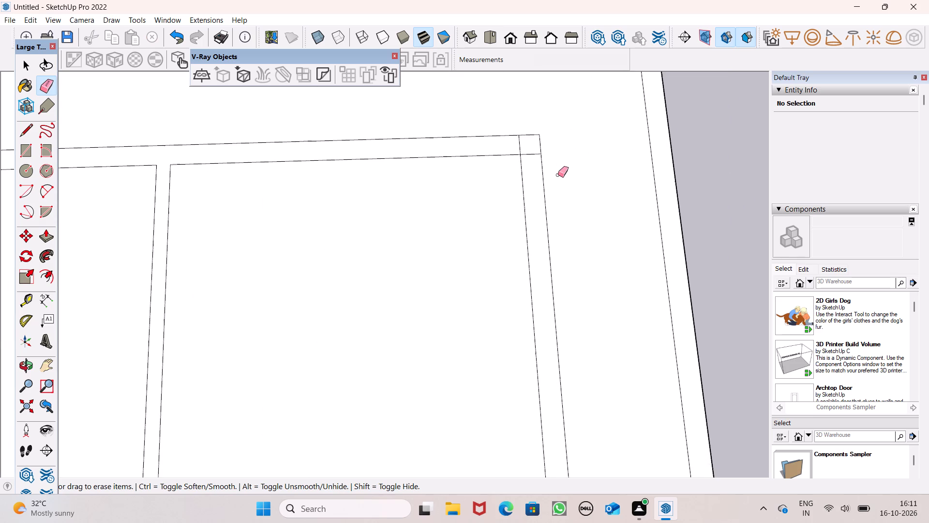
scroll(558, 175, "up", 6)
left_click_drag(488, 117, 499, 133)
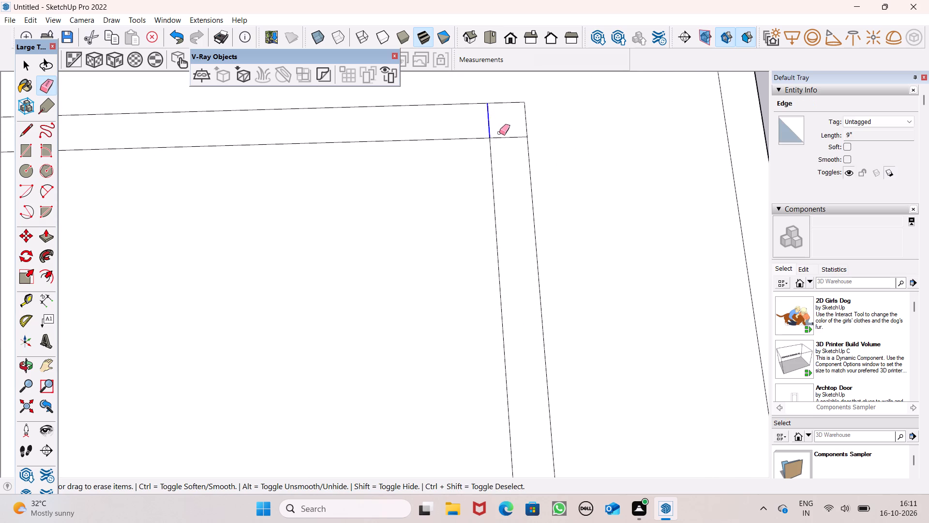
left_click_drag(499, 133, 503, 144)
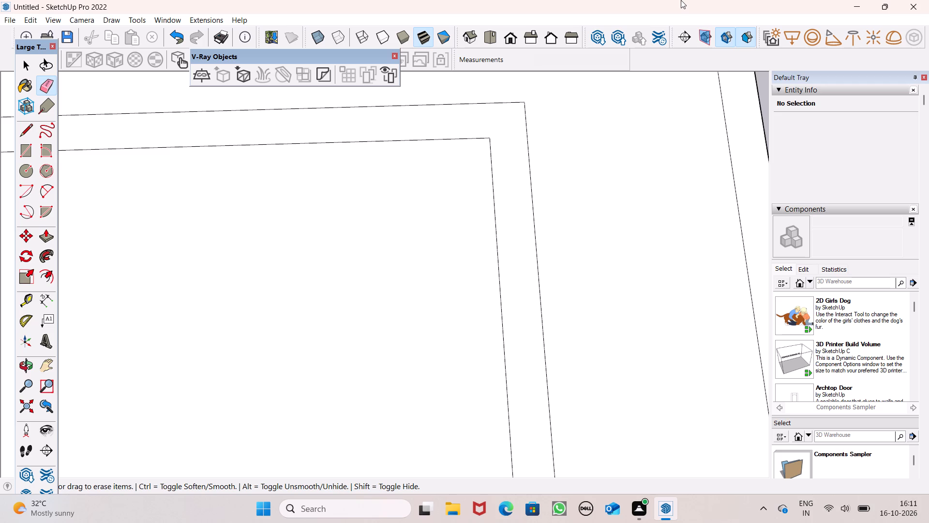
Erase the leftover edge across the left interior wall's front end.
scroll(338, 259, "down", 3)
scroll(501, 197, "down", 3)
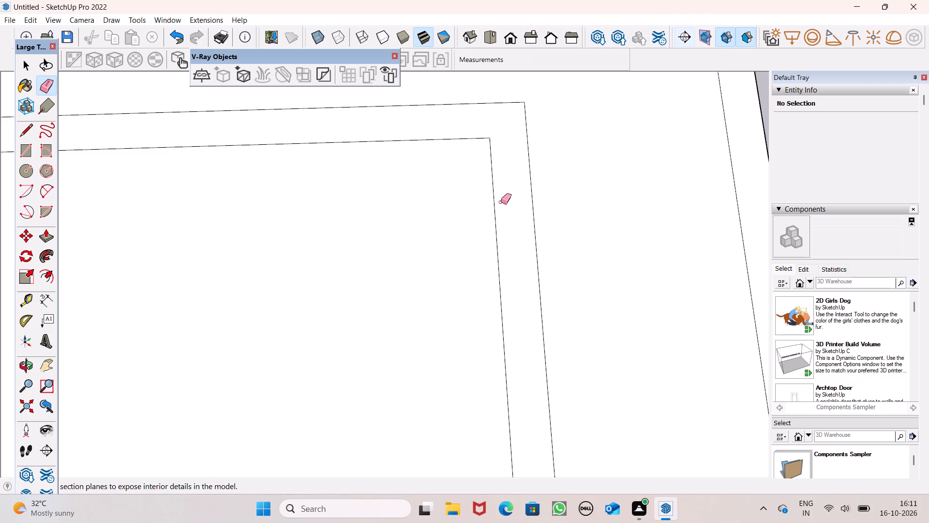
scroll(501, 202, "down", 8)
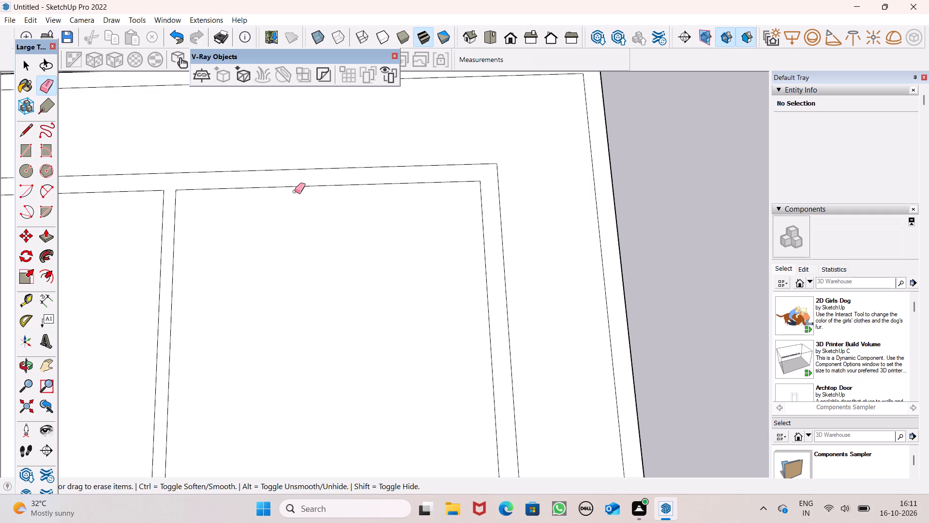
scroll(302, 203, "down", 5)
scroll(416, 138, "down", 13)
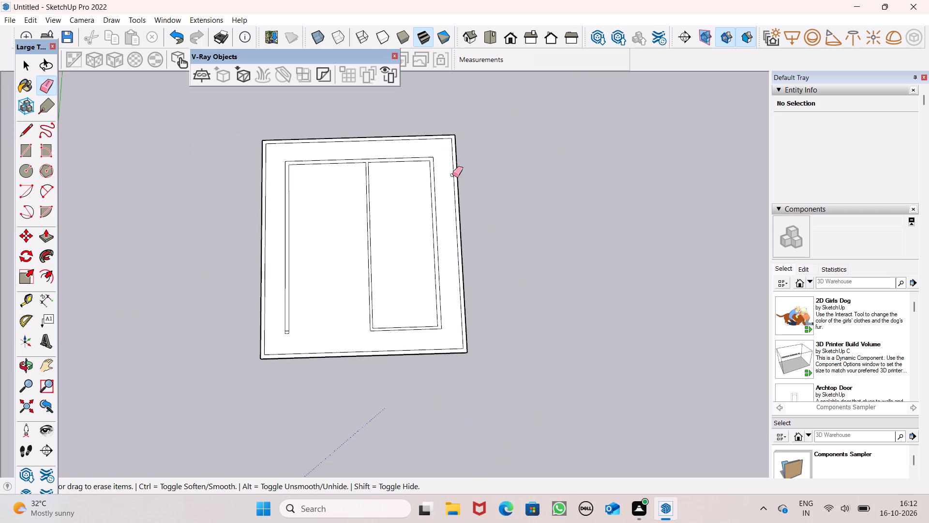
scroll(368, 337, "up", 7)
scroll(247, 264, "up", 5)
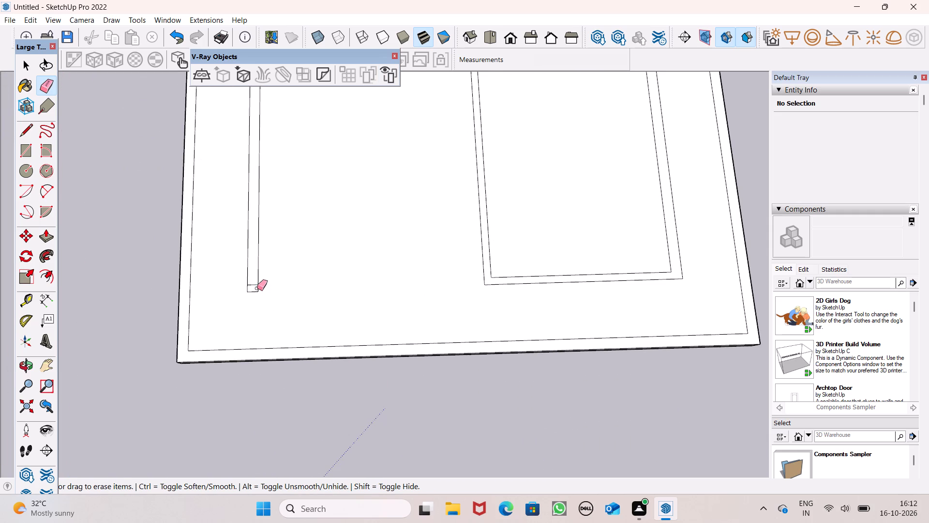
left_click(254, 287)
Raise the connected interior wall and partition outline 10' with Push/Pull.
scroll(292, 303, "down", 14)
scroll(315, 254, "up", 2)
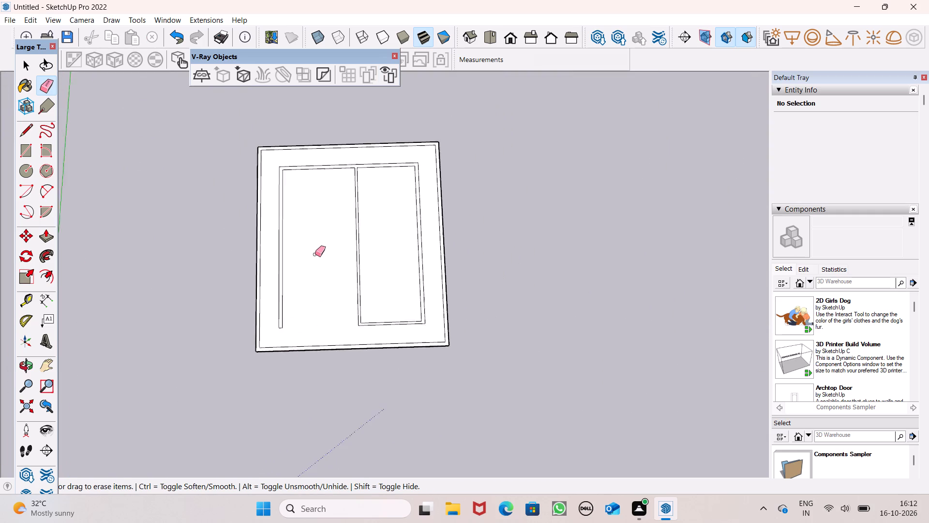
scroll(315, 254, "up", 2)
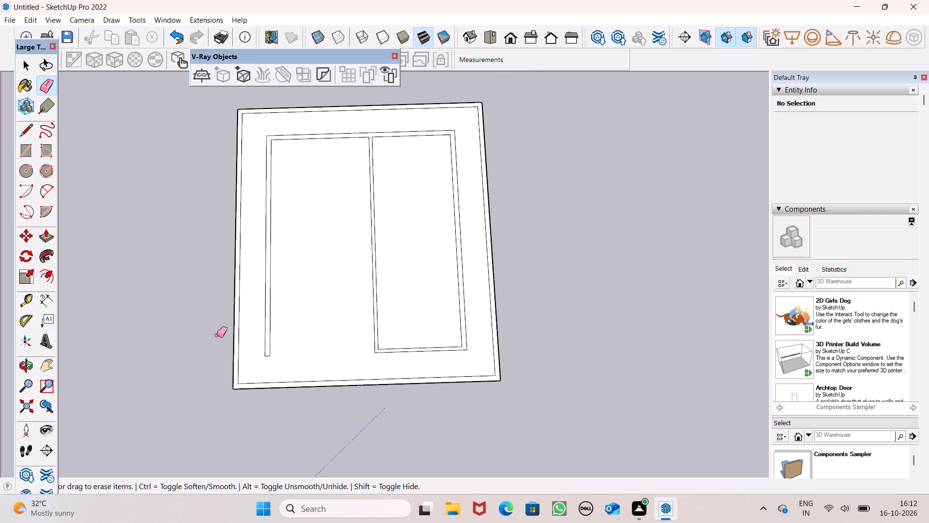
left_click(47, 237)
left_click_drag(265, 350, 240, 302)
key("1")
type("0'")
key("Return")
Draw a line across the back wall's top from the middle partition's inner corner to the wall's outer edge.
scroll(250, 312, "down", 4)
middle_click_drag(358, 347, 339, 167)
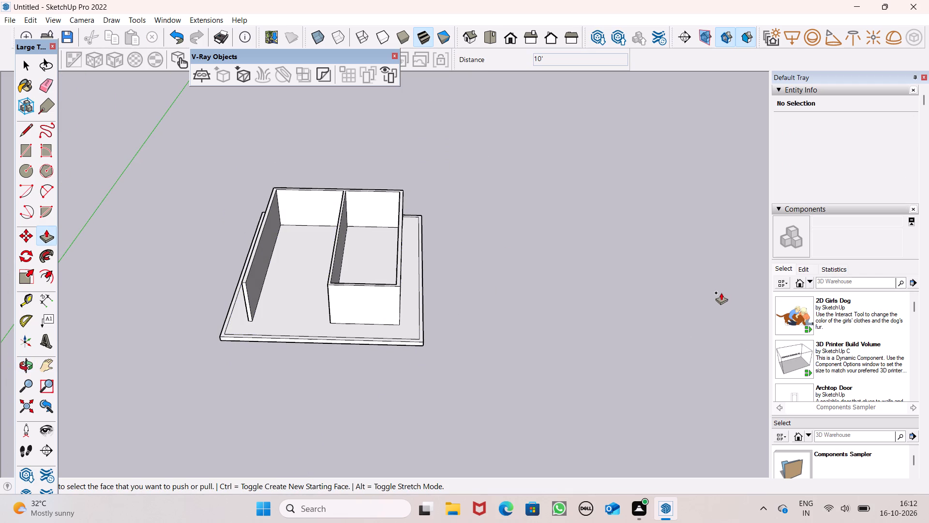
scroll(715, 303, "up", 2)
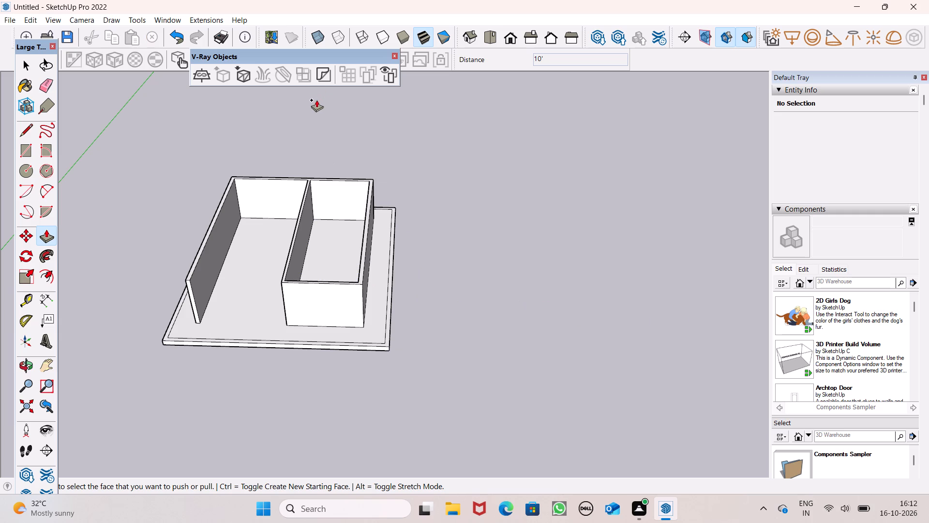
middle_click_drag(240, 155, 215, 283)
scroll(269, 144, "up", 6)
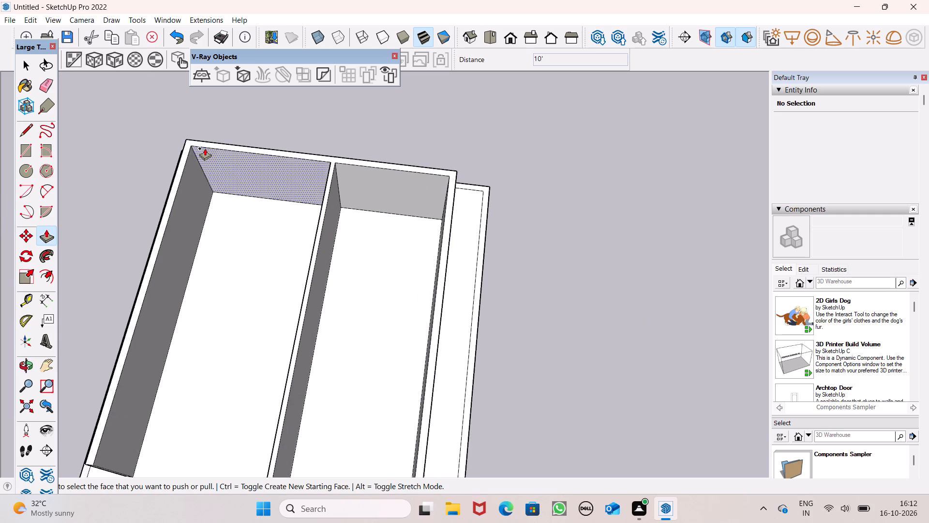
left_click(30, 124)
scroll(301, 165, "up", 2)
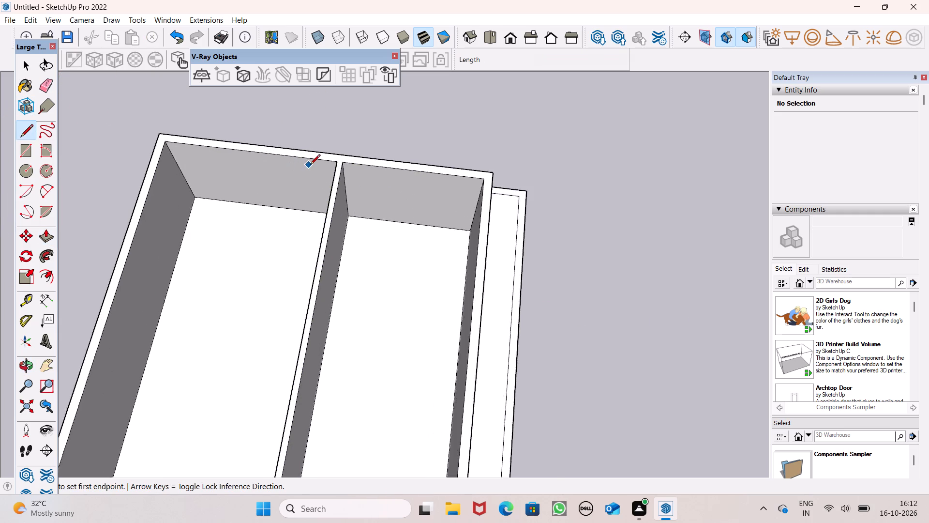
scroll(310, 165, "up", 2)
left_click(339, 162)
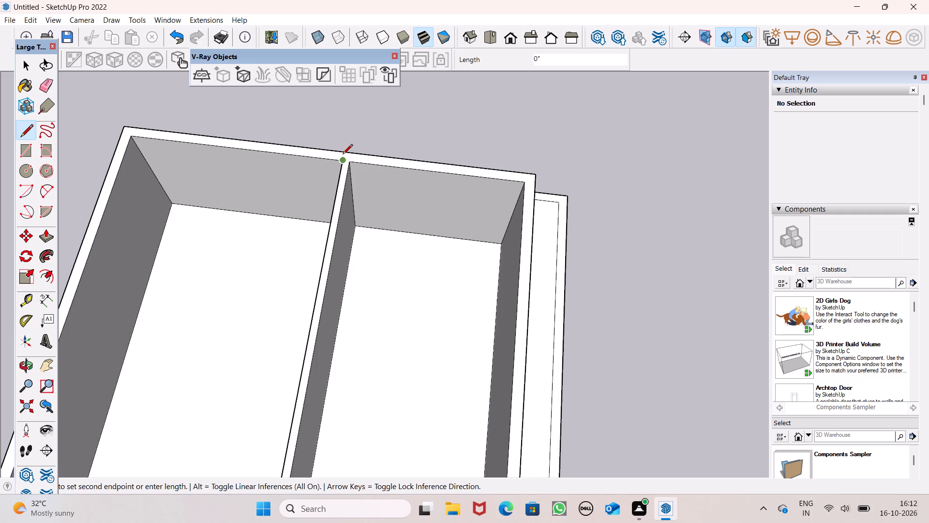
left_click(343, 152)
scroll(412, 122, "down", 6)
scroll(464, 79, "down", 5)
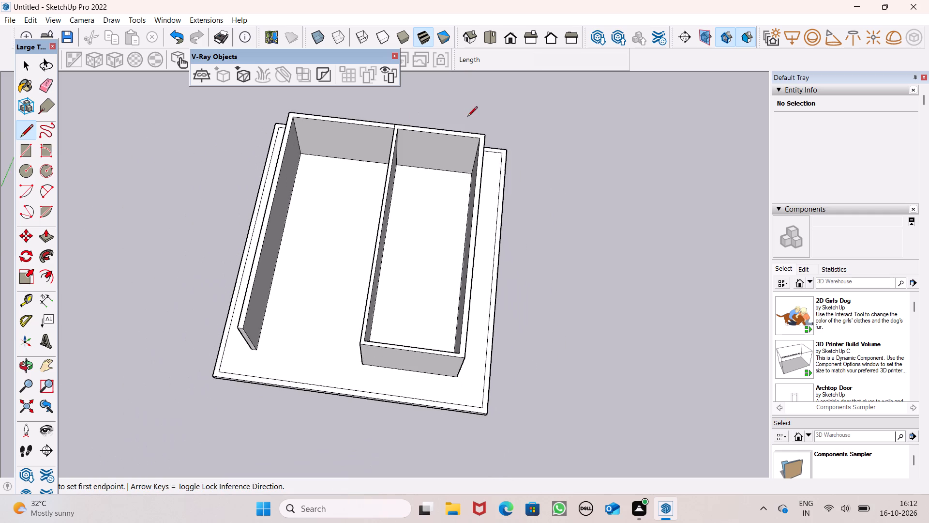
Push/Pull the top face of the enclosed right-hand room's walls up by 1'.
scroll(467, 117, "down", 2)
left_click(50, 253)
left_click(49, 240)
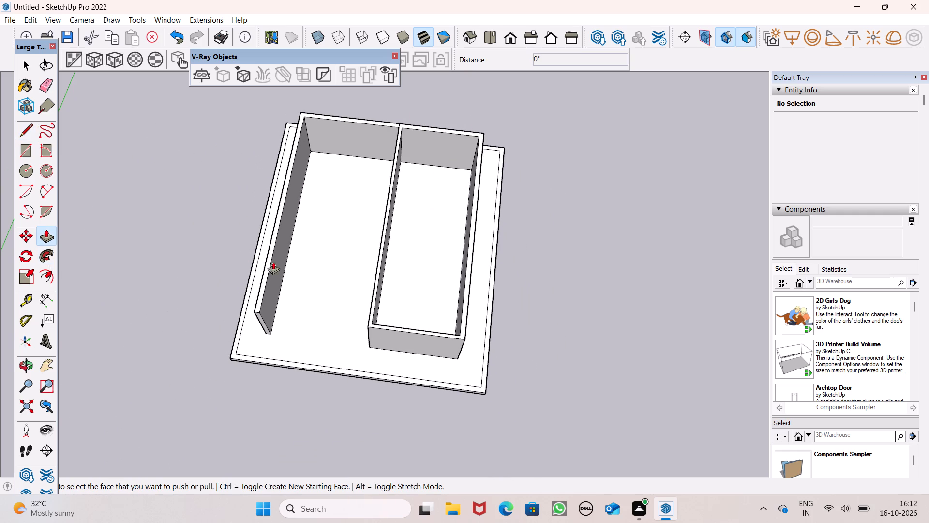
scroll(428, 251, "up", 5)
left_click_drag(358, 399, 355, 365)
type("1'")
key("Return")
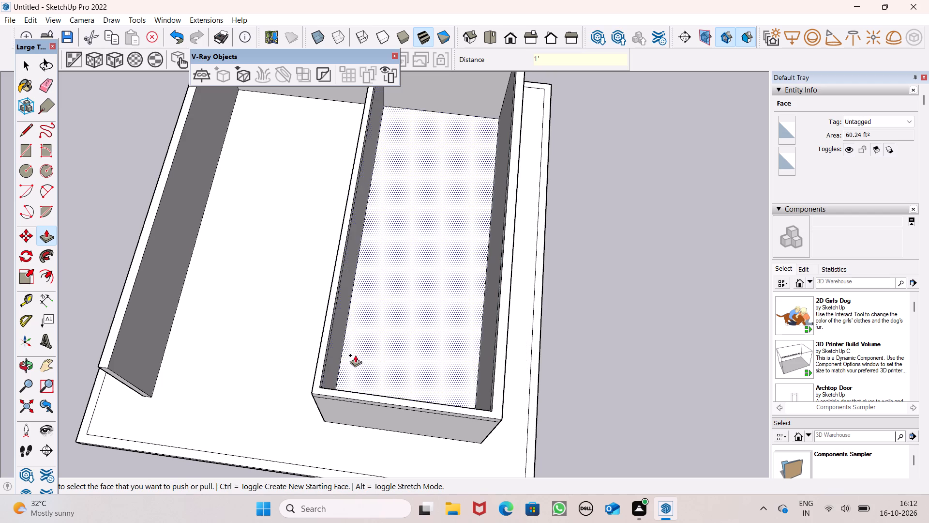
Push/Pull the top of the enclosed right-hand room's walls up a further 10' for the upper storey.
scroll(375, 346, "down", 3)
middle_click_drag(378, 351, 396, 176)
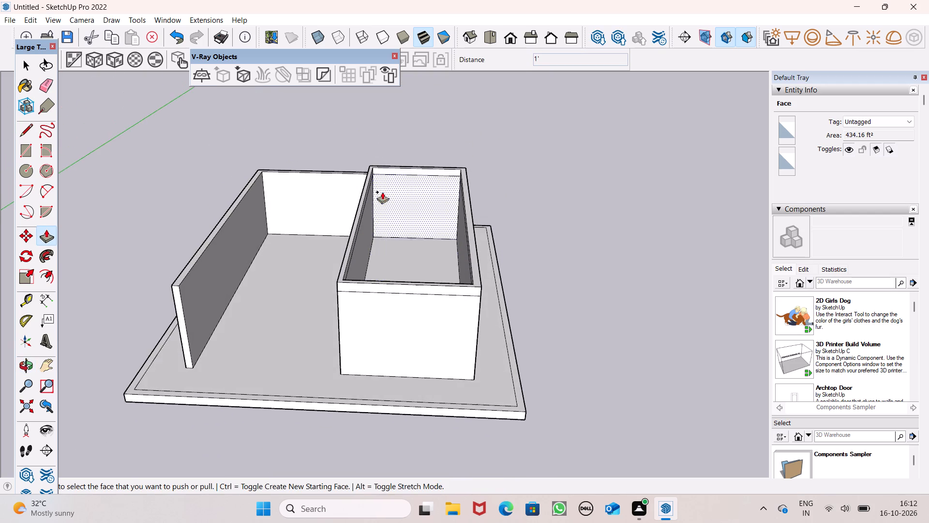
scroll(348, 267, "up", 6)
left_click_drag(336, 283, 346, 243)
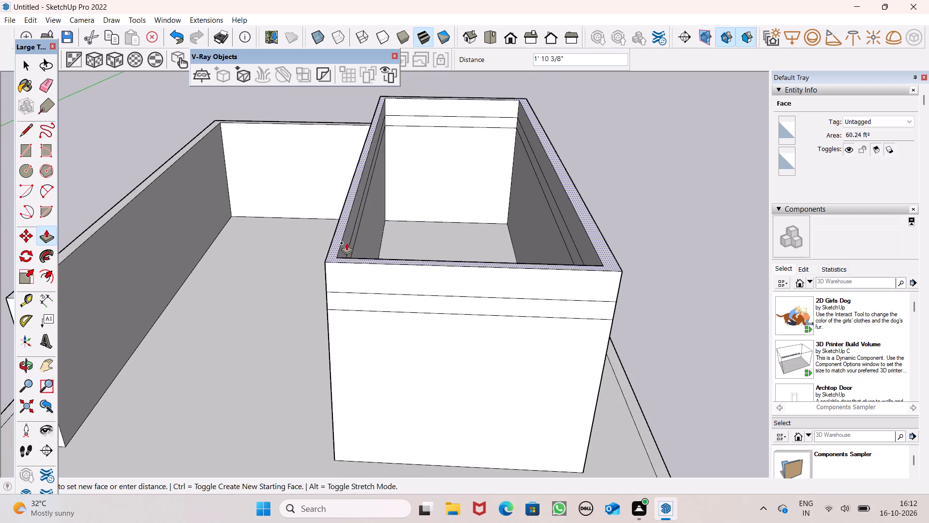
left_click_drag(346, 243, 358, 182)
key("1")
type("0'")
key("Return")
Examine the two-storey room and the lower open room's walls from several angles.
scroll(357, 223, "down", 5)
middle_click_drag(371, 262, 430, 259)
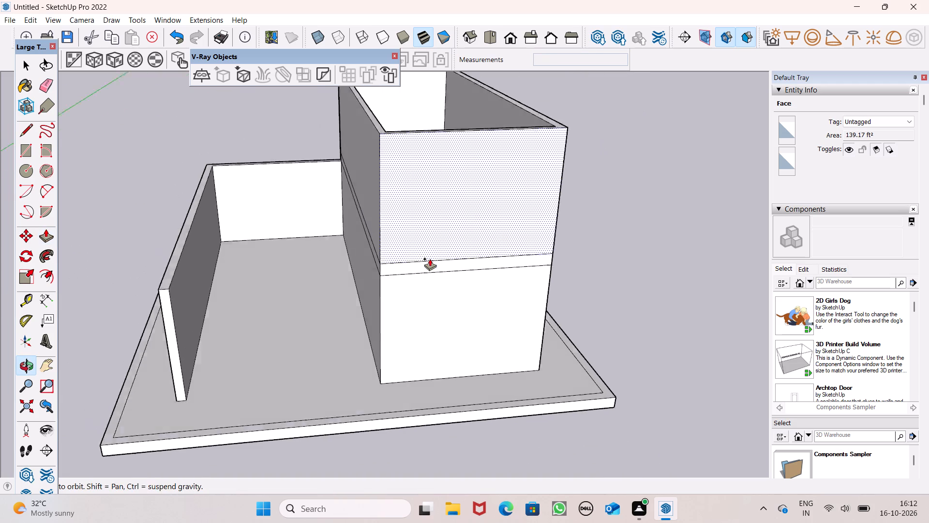
middle_click_drag(430, 259, 430, 258)
scroll(430, 260, "down", 2)
middle_click_drag(435, 277, 429, 354)
scroll(369, 353, "up", 5)
middle_click_drag(396, 306, 471, 275)
scroll(472, 274, "down", 6)
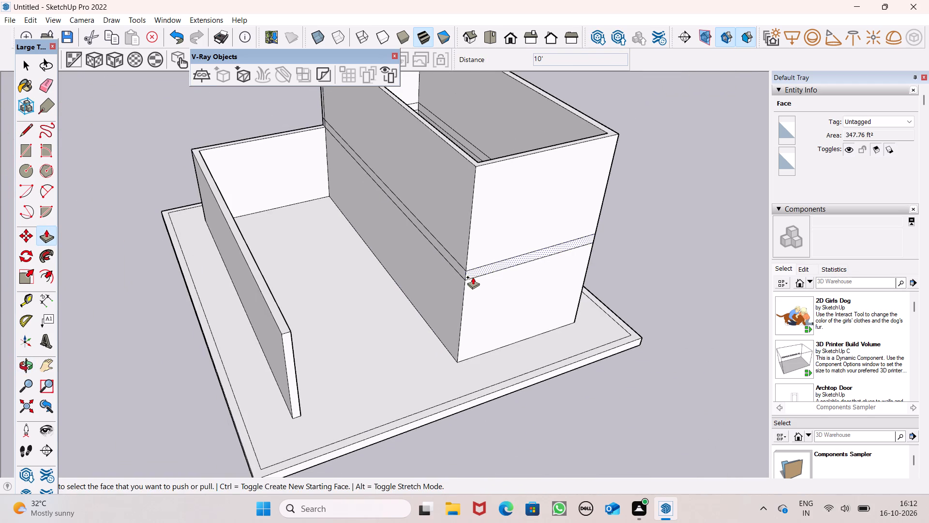
middle_click_drag(473, 277, 457, 229)
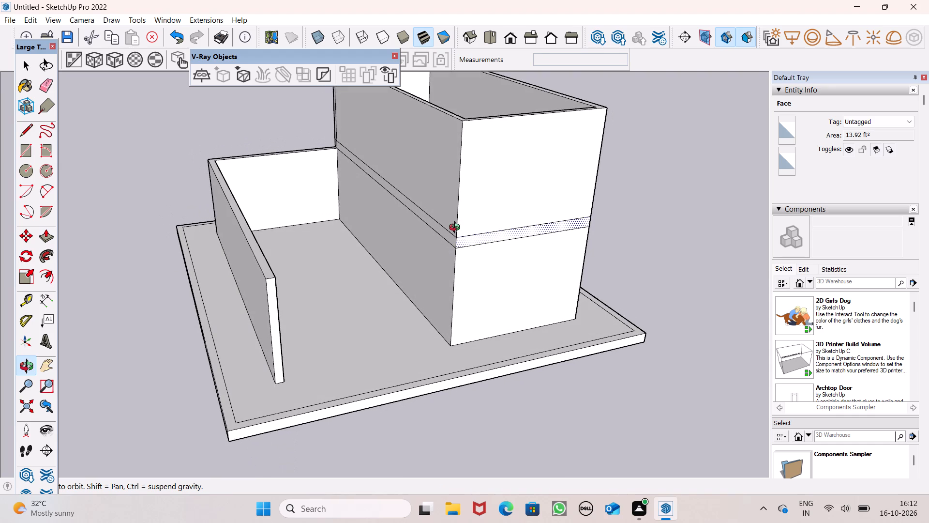
middle_click_drag(457, 229, 407, 275)
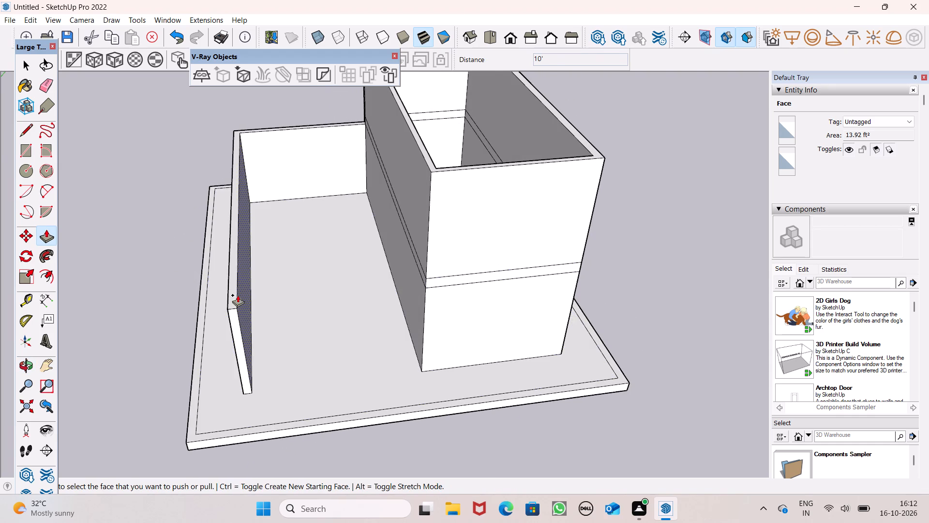
scroll(249, 291, "down", 3)
middle_click_drag(343, 300, 331, 243)
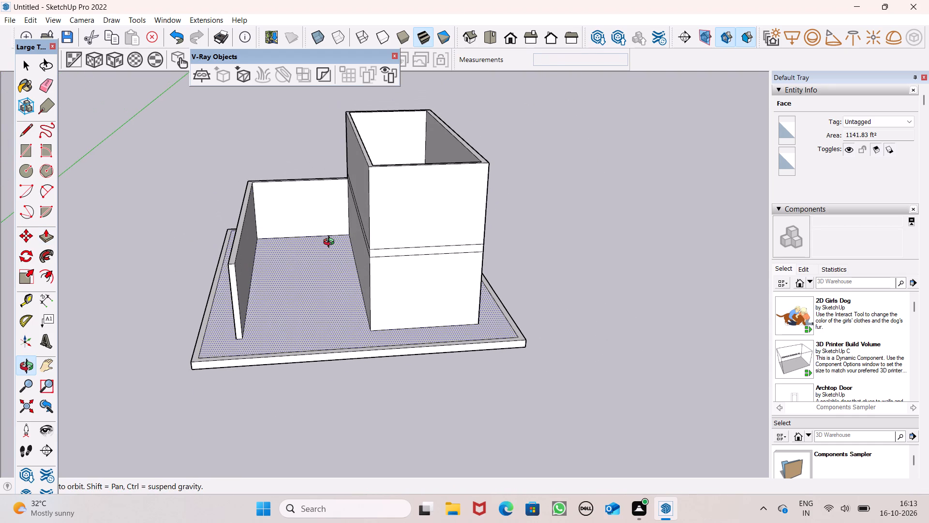
middle_click_drag(331, 243, 354, 233)
scroll(306, 253, "up", 3)
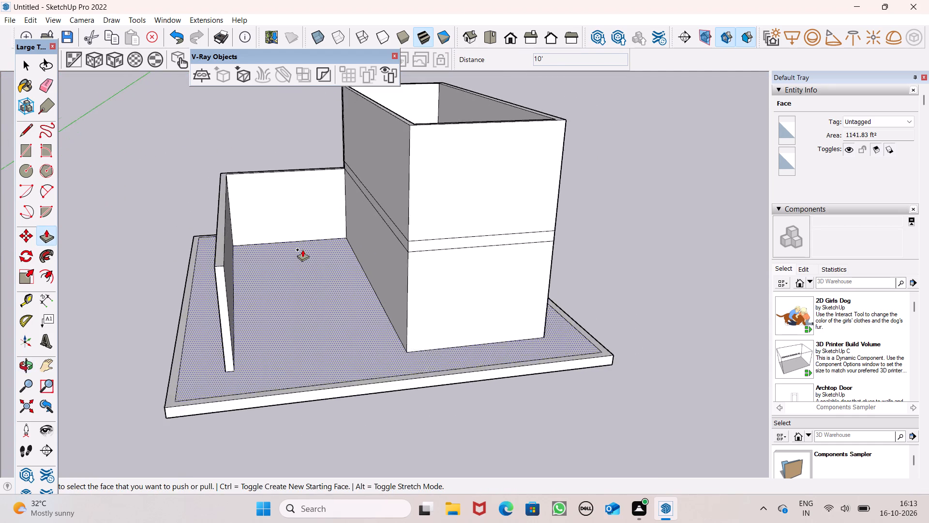
scroll(302, 251, "down", 2)
middle_click_drag(318, 274, 288, 274)
middle_click(288, 274)
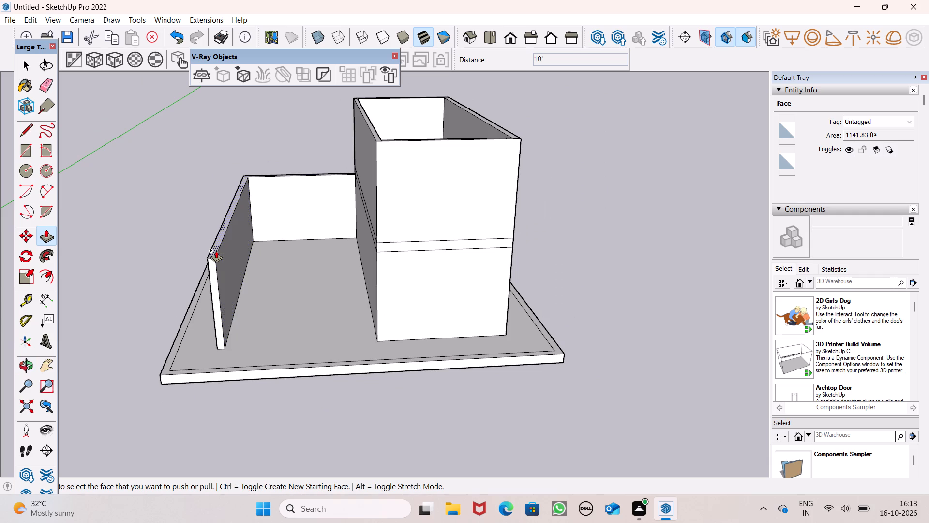
Push/Pull the top face of the open room's side and back walls up by 1'.
scroll(234, 245, "down", 2)
middle_click_drag(234, 244, 203, 359)
scroll(202, 327, "up", 6)
left_click_drag(207, 294, 207, 280)
type("1'")
key("Return")
key("comma")
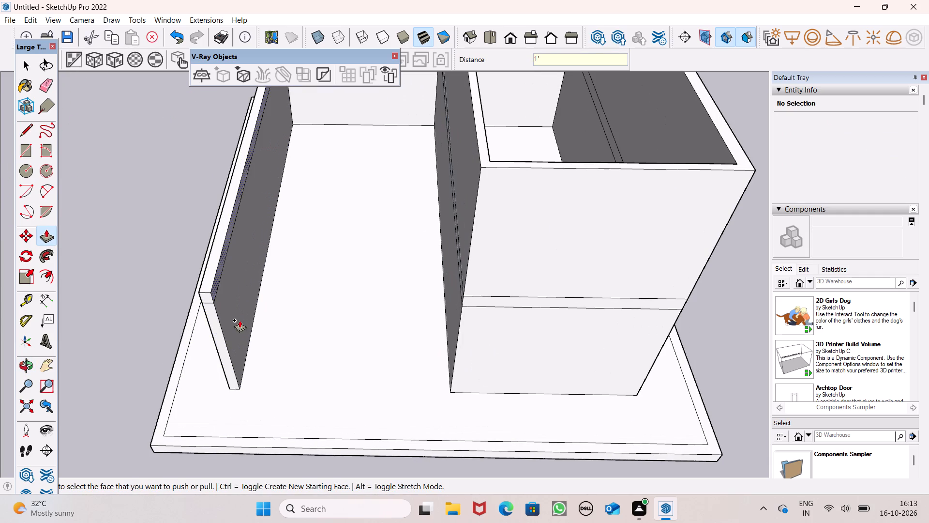
Draw a roof rectangle, about 34' 9" by 15' 10", over the open room from its back inner corner to the partition's front corner.
key("space")
scroll(240, 320, "down", 1)
middle_click_drag(310, 320, 328, 177)
scroll(271, 230, "up", 1)
middle_click_drag(262, 188, 238, 207)
scroll(238, 207, "up", 1)
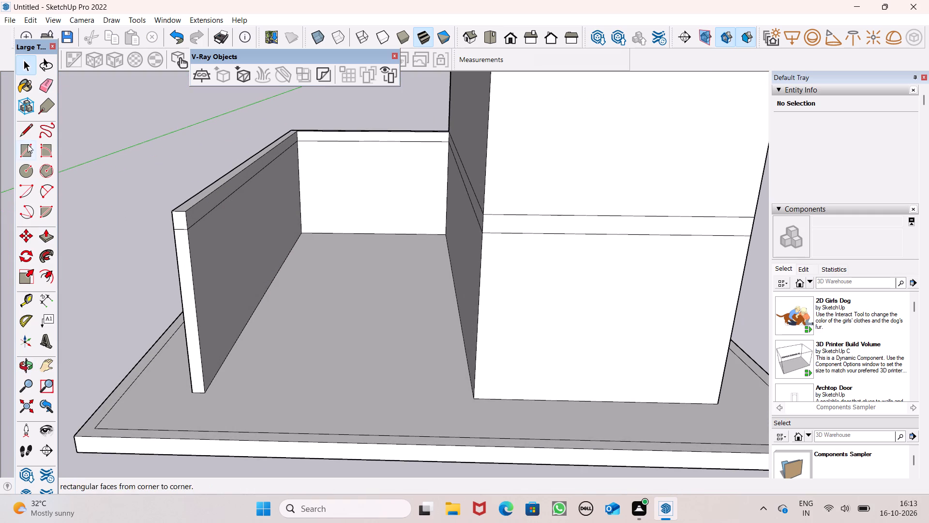
left_click(25, 147)
middle_click_drag(314, 237, 426, 521)
scroll(374, 331, "down", 4)
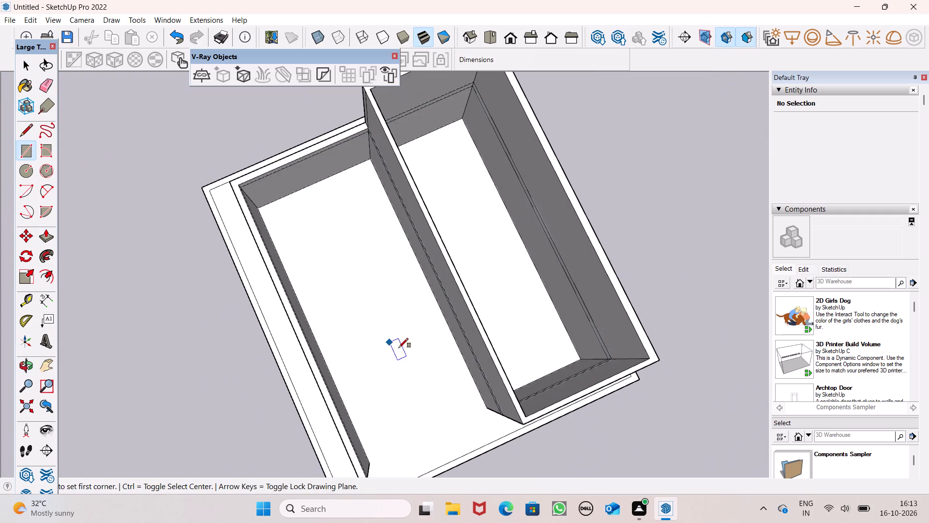
middle_click_drag(396, 339, 319, 201)
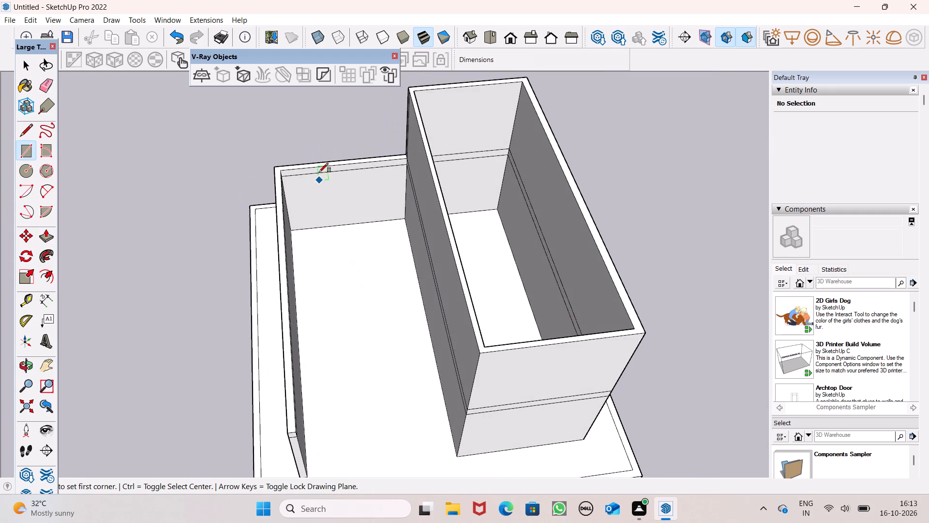
left_click(285, 171)
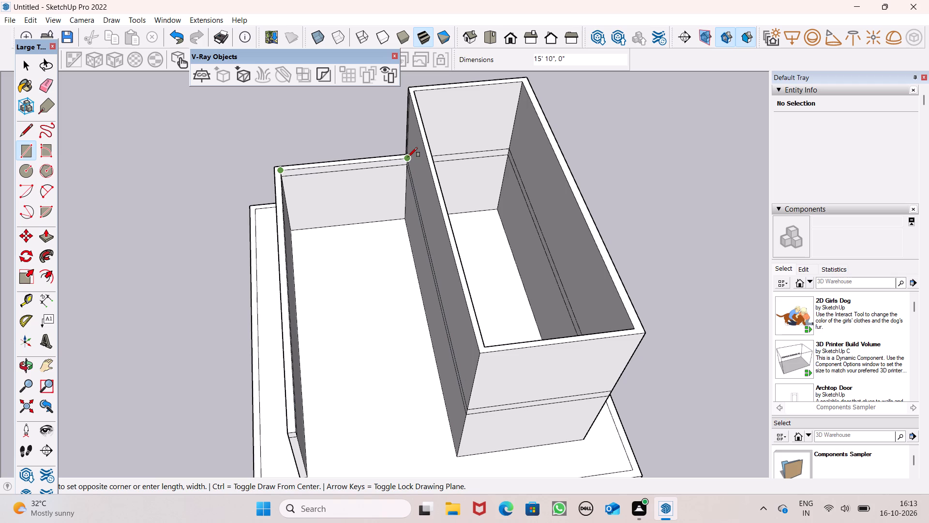
left_click(408, 157)
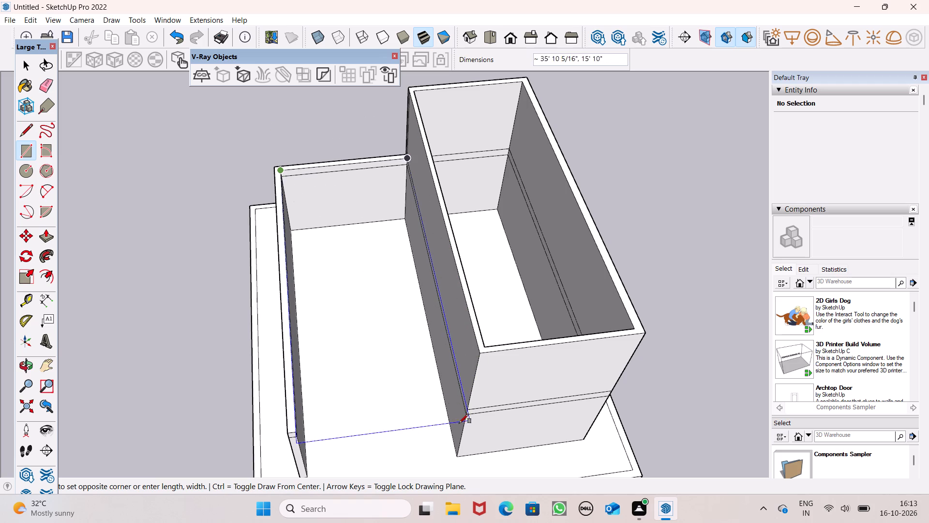
left_click(295, 433)
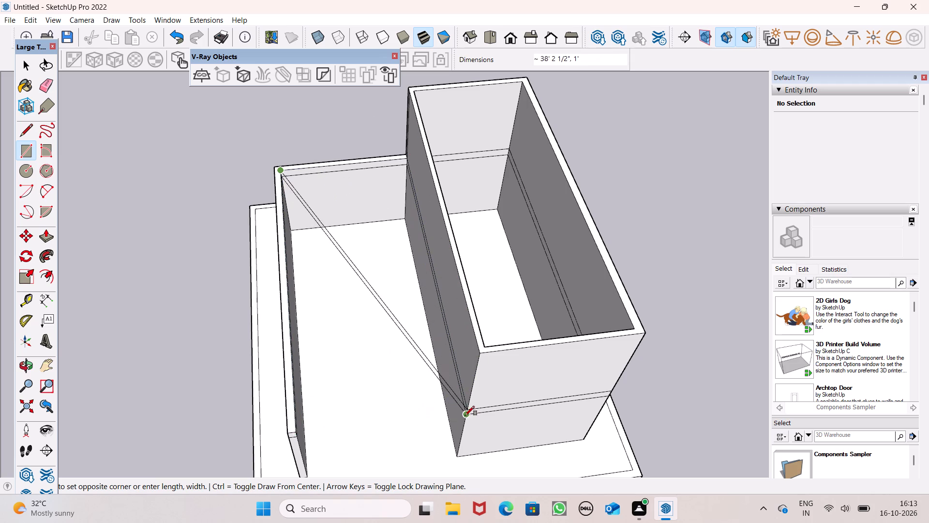
left_click(464, 410)
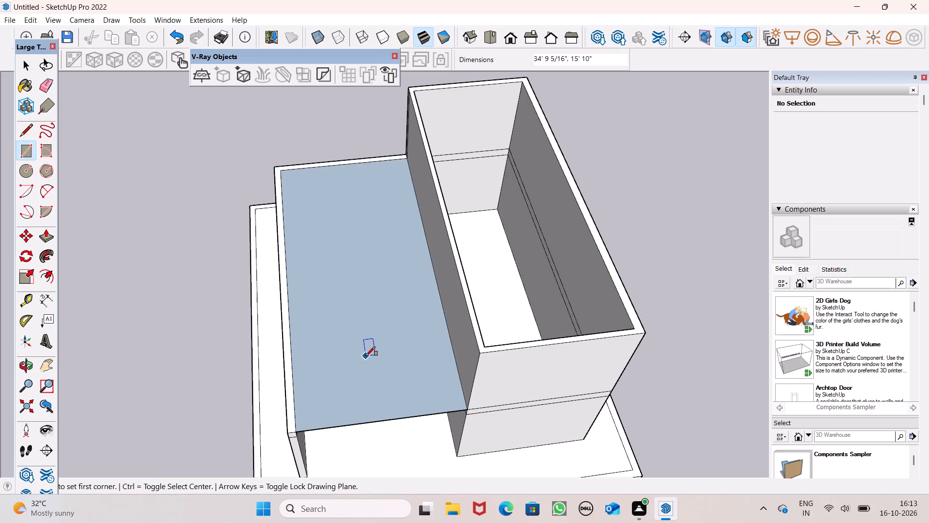
Push/Pull the open room's roof face to a 6" thick slab extending downward.
middle_click_drag(389, 405, 368, 181)
scroll(388, 213, "up", 1)
middle_click_drag(388, 213, 383, 225)
scroll(383, 225, "up", 1)
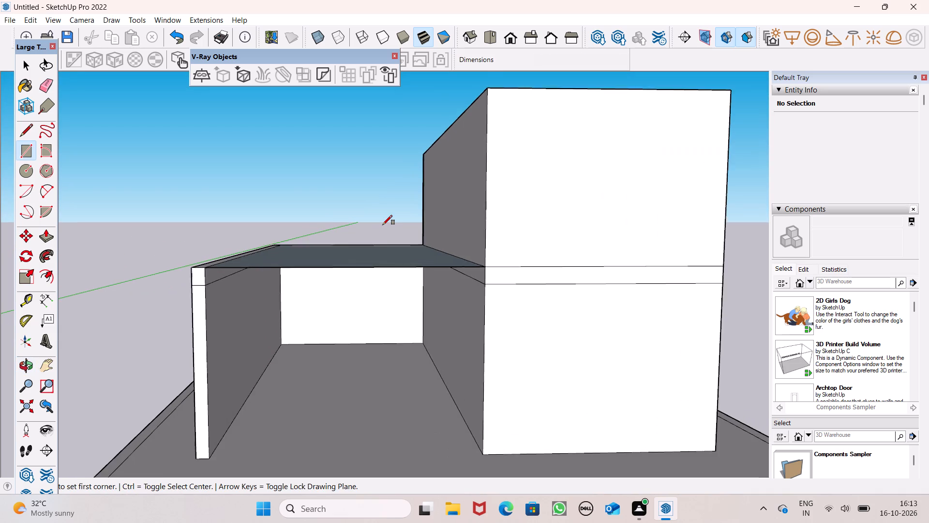
scroll(383, 225, "up", 1)
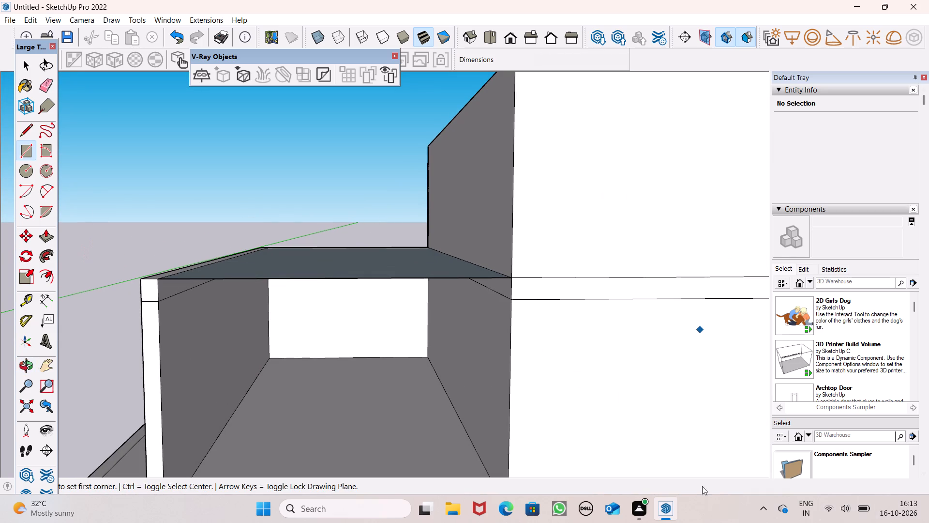
left_click(45, 244)
left_click_drag(251, 262, 254, 271)
key("6")
key("shift+quotedbl")
key("Return")
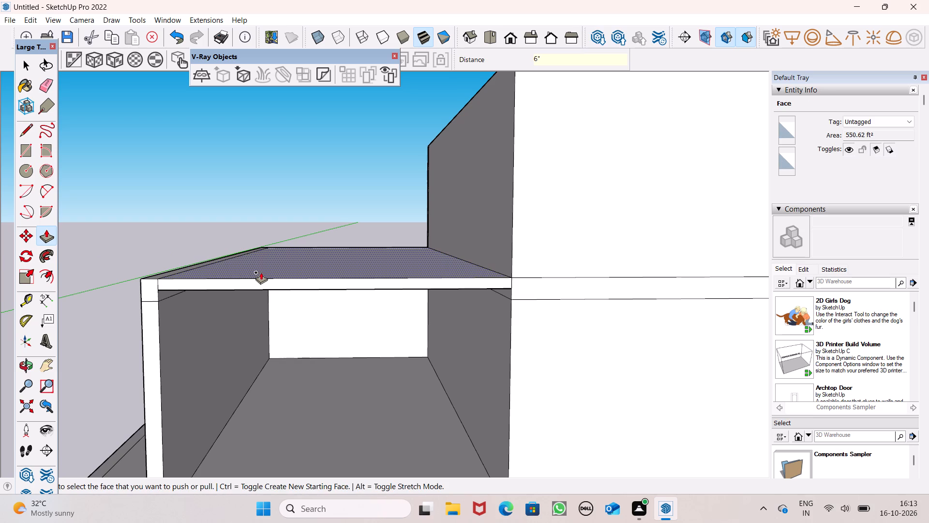
Examine the new roof slab and the adjoining upper-storey walls from several angles.
key("space")
scroll(243, 268, "down", 2)
middle_click_drag(262, 288, 276, 414)
scroll(183, 309, "up", 1)
scroll(272, 231, "down", 2)
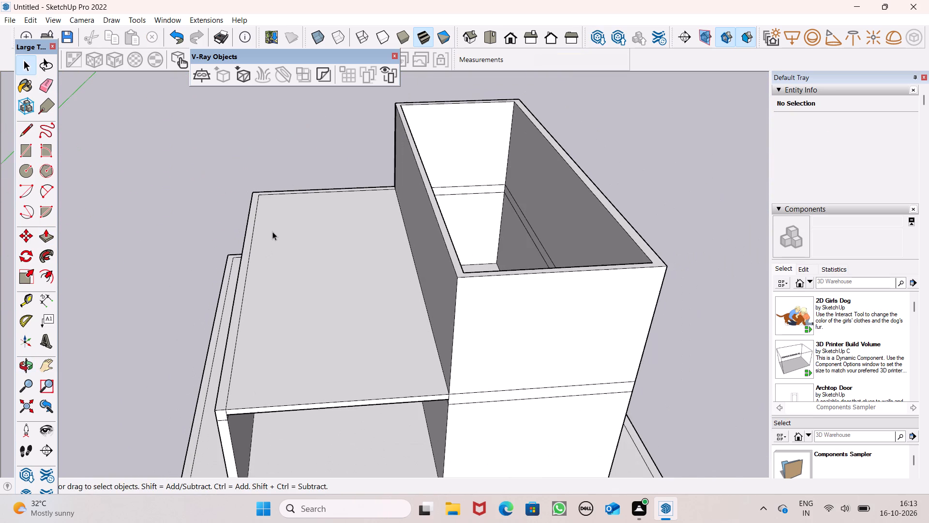
scroll(272, 231, "down", 2)
middle_click_drag(292, 263, 274, 170)
scroll(323, 207, "down", 1)
middle_click_drag(344, 227, 460, 389)
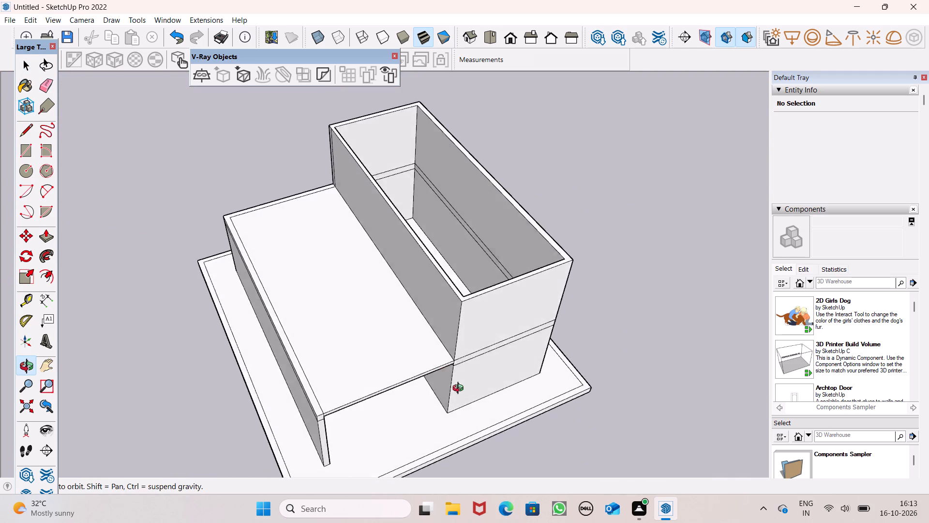
middle_click_drag(460, 389, 474, 398)
middle_click_drag(475, 398, 448, 369)
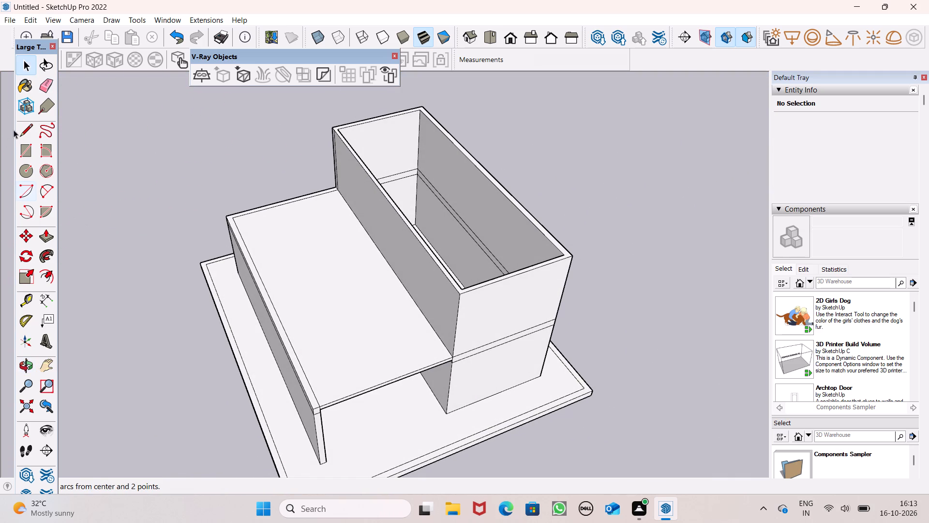
Place a guide line across the roof slab about 11' 9" back from its front edge with Tape Measure.
left_click(14, 296)
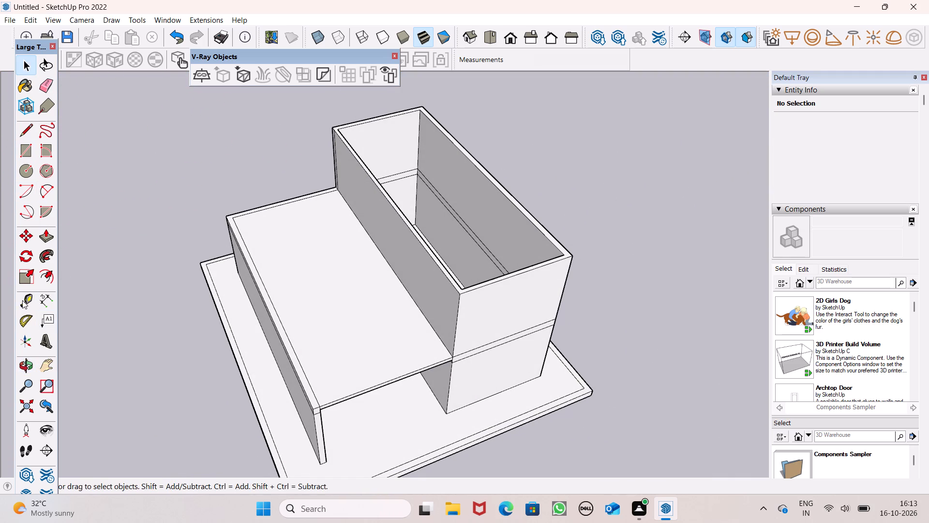
left_click(24, 300)
scroll(247, 248, "down", 2)
middle_click_drag(345, 300, 251, 301)
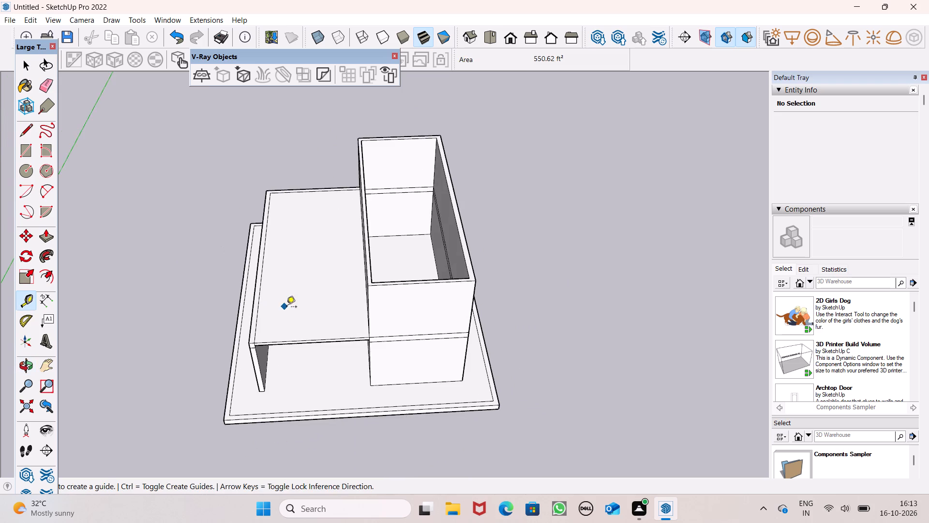
scroll(286, 308, "up", 3)
left_click(310, 347)
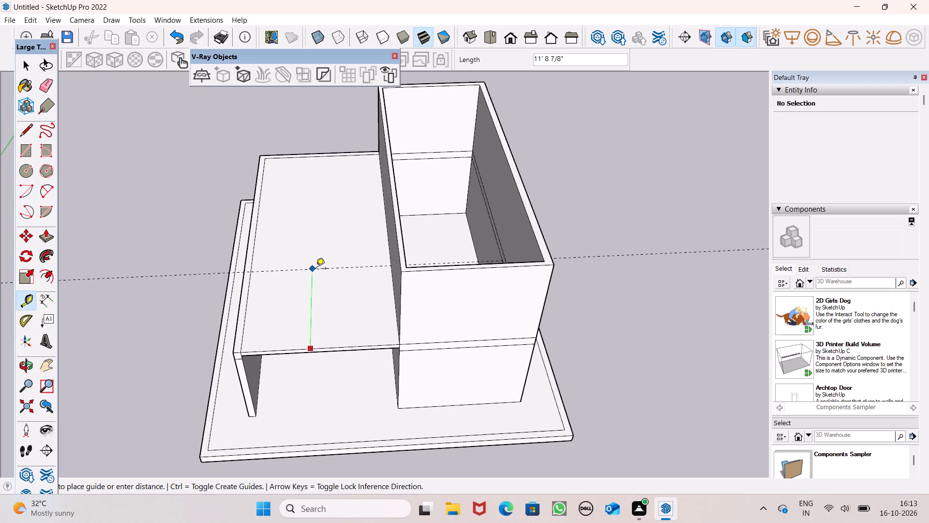
left_click(316, 269)
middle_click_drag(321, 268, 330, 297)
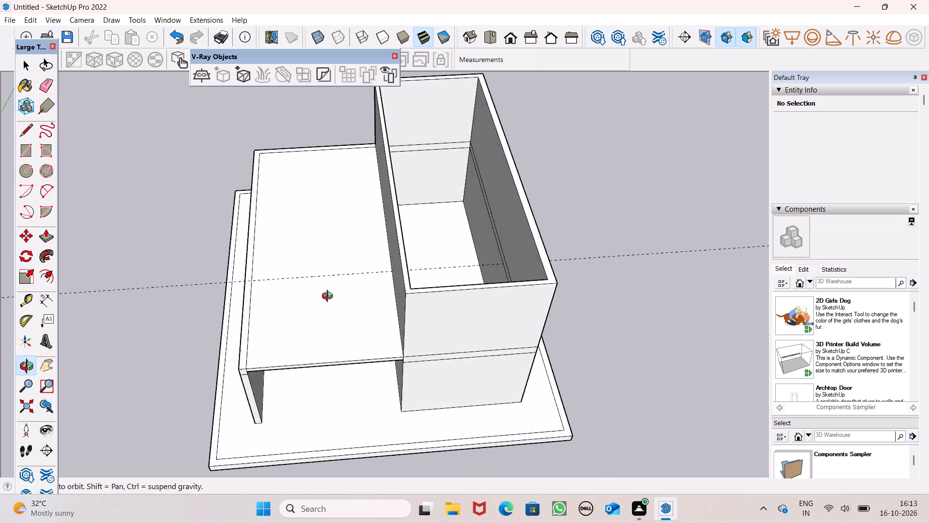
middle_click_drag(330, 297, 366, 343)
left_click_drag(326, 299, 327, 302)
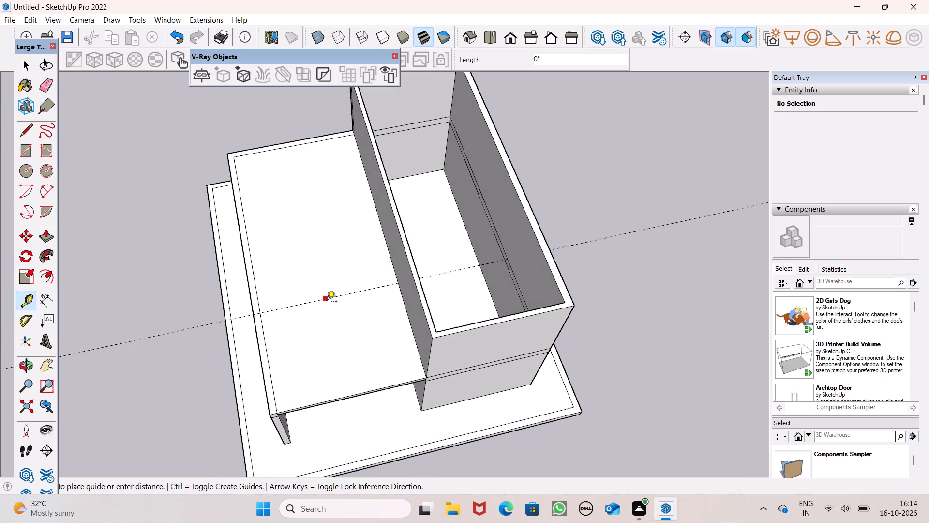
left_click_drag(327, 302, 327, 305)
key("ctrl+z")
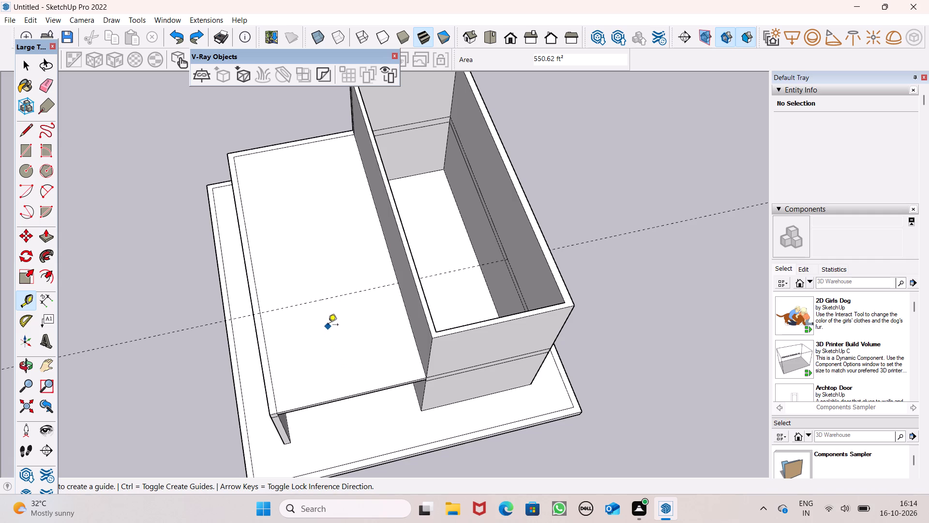
Place a second guide line 6" from the first, toward the roof slab's front edge.
left_click_drag(329, 297, 332, 314)
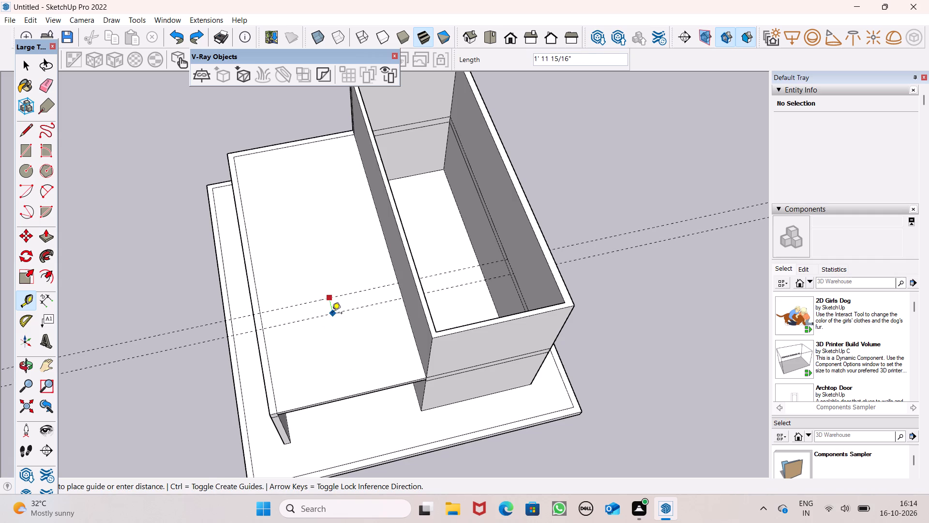
left_click_drag(332, 314, 332, 314)
key("6")
key("shift+quotedbl")
key("Return")
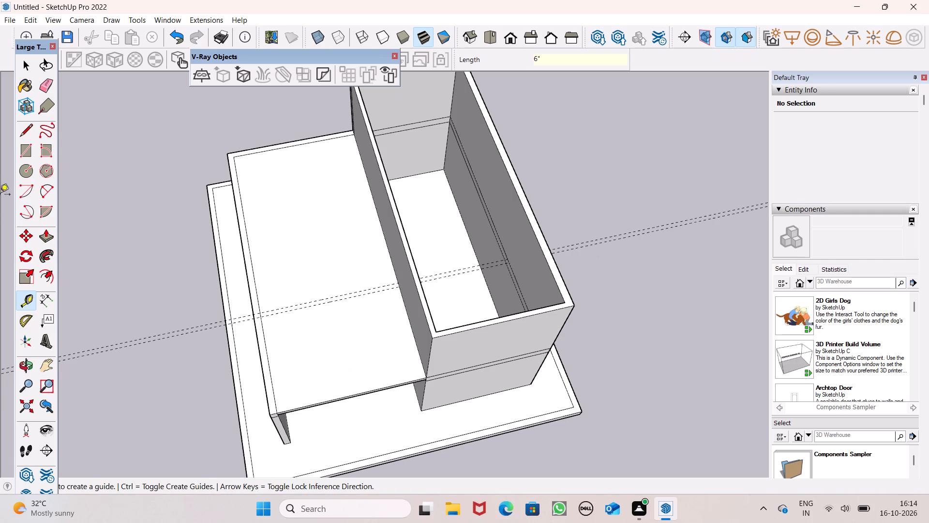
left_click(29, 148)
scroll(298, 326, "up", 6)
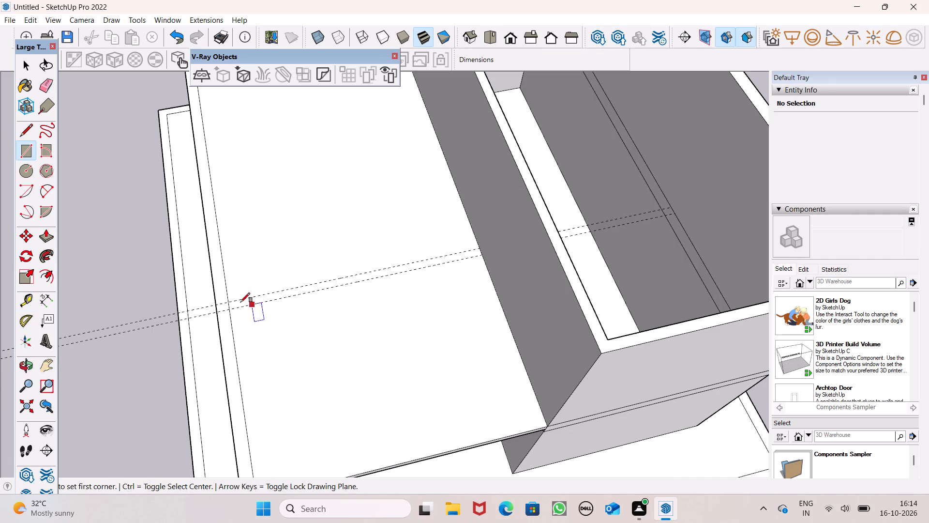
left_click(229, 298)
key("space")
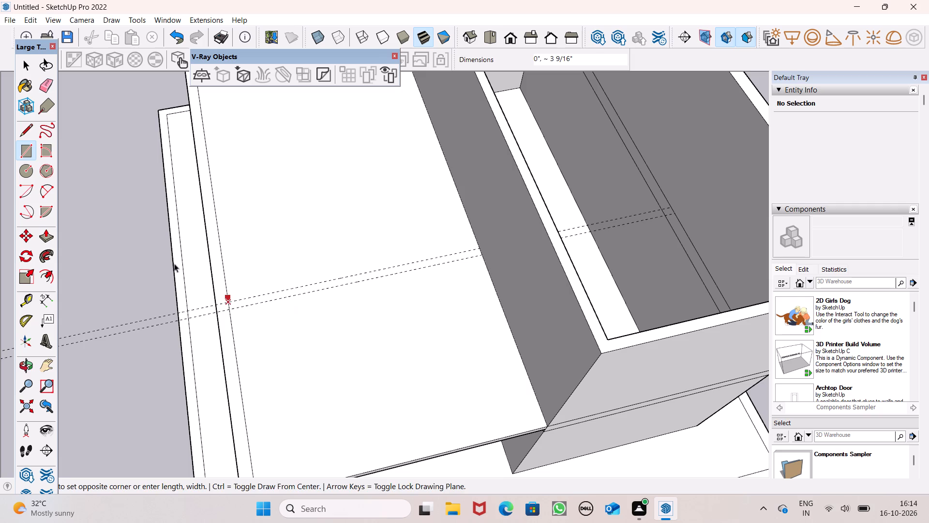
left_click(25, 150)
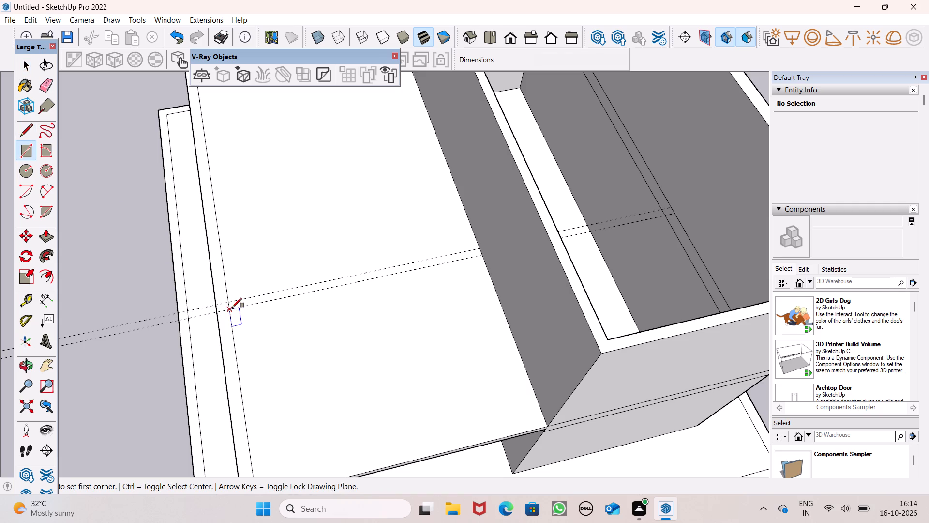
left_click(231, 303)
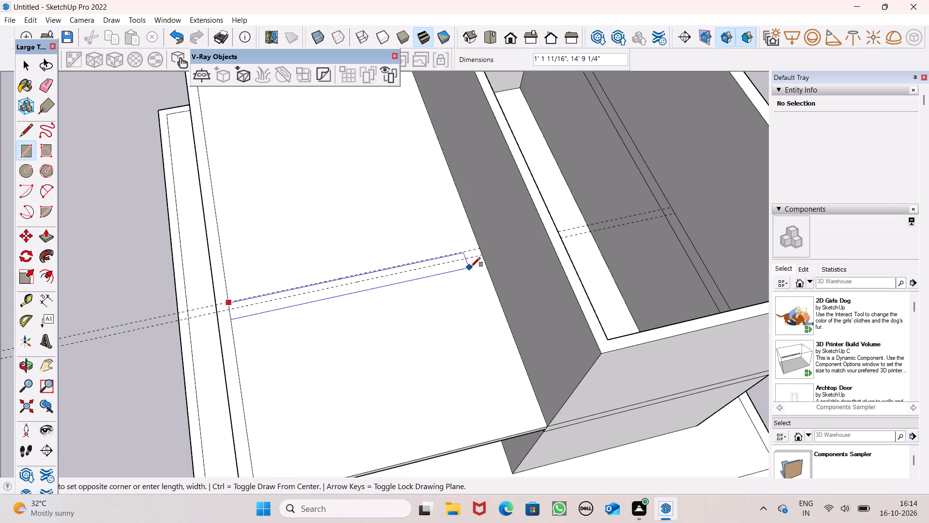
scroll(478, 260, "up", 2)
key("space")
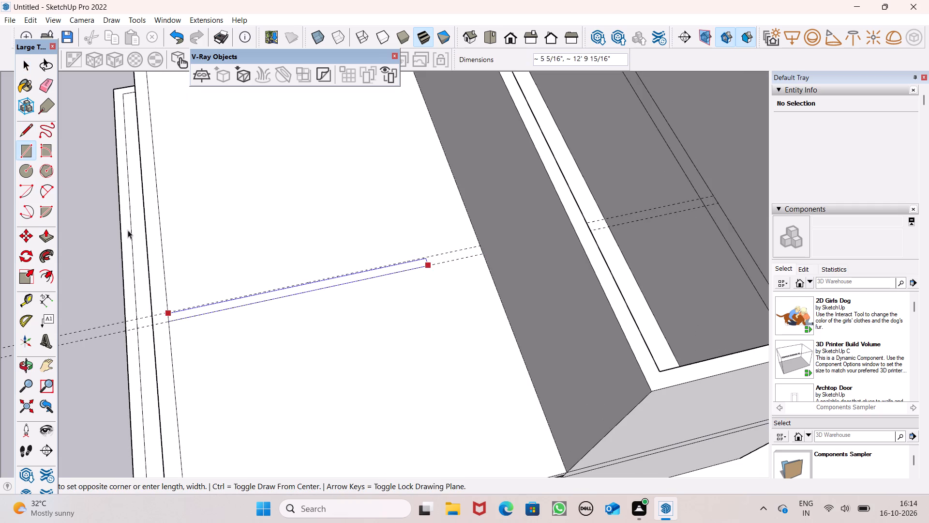
Draw a rectangle between the two guide lines across the roof slab, from the outer wall strip to the adjoining wall.
left_click(31, 149)
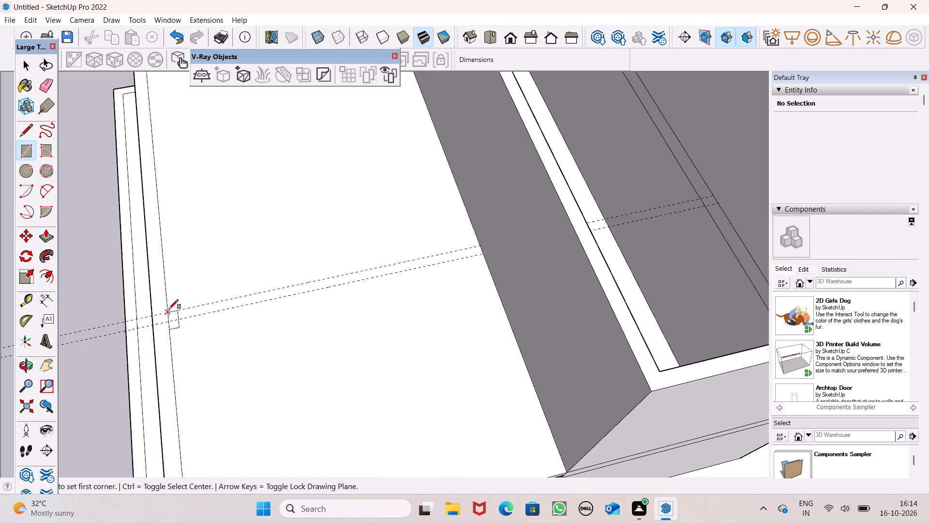
left_click(169, 309)
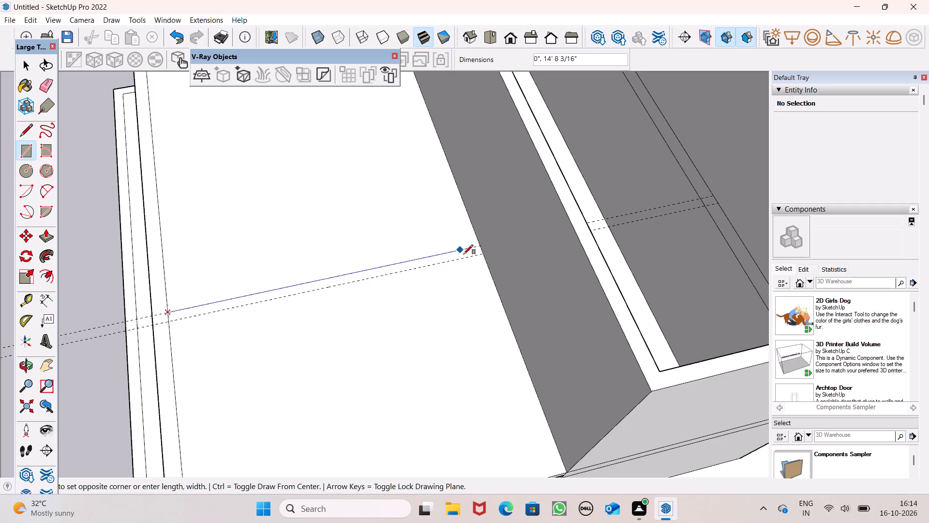
left_click(482, 254)
key("space")
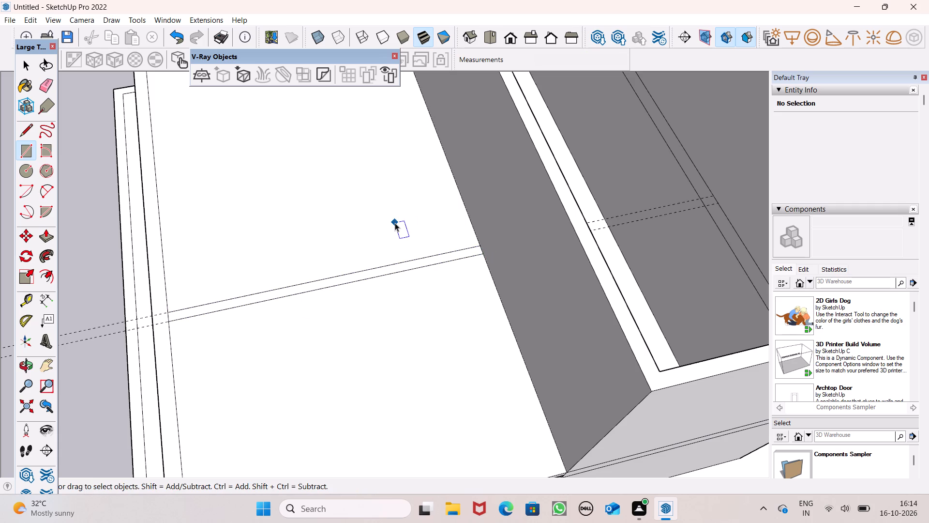
Erase the two guide lines and the short edge separating the new cross strip from the outer wall strip.
scroll(395, 222, "down", 6)
left_click(50, 87)
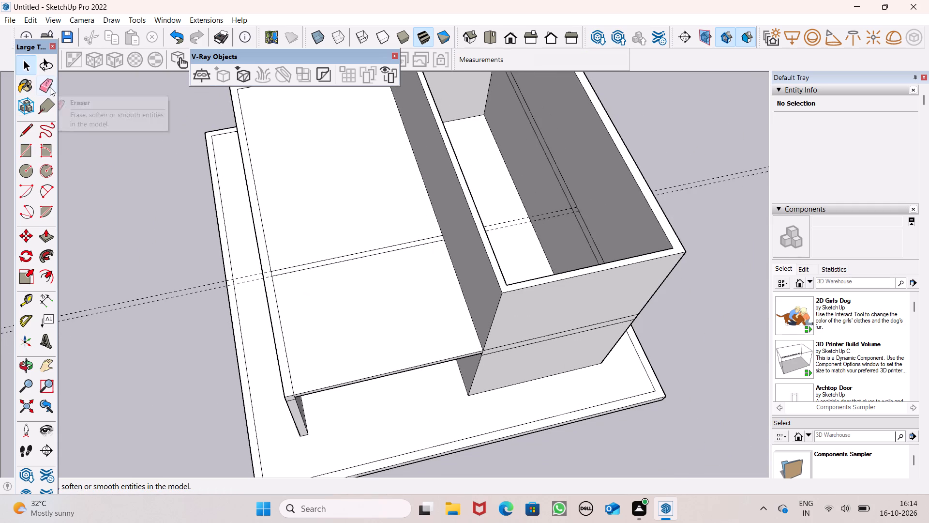
left_click_drag(191, 277, 194, 292)
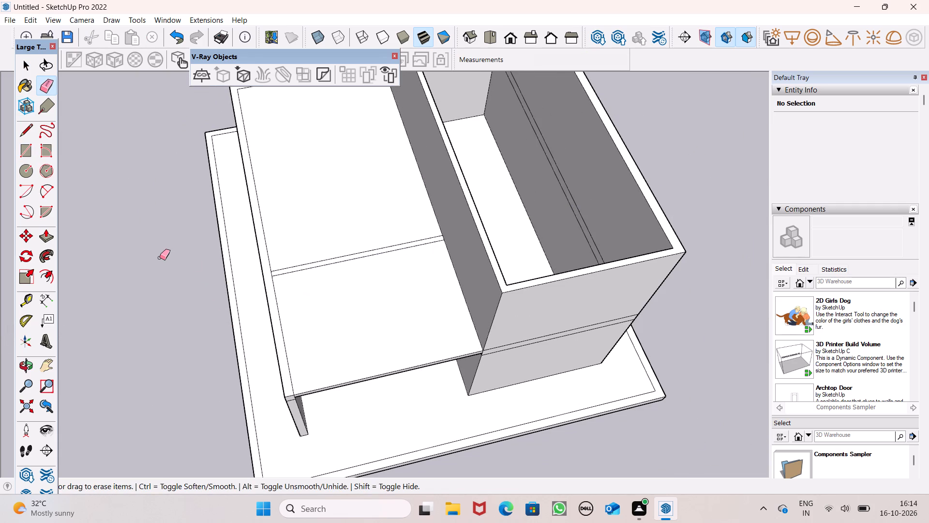
scroll(281, 272, "up", 10)
left_click_drag(261, 273, 257, 276)
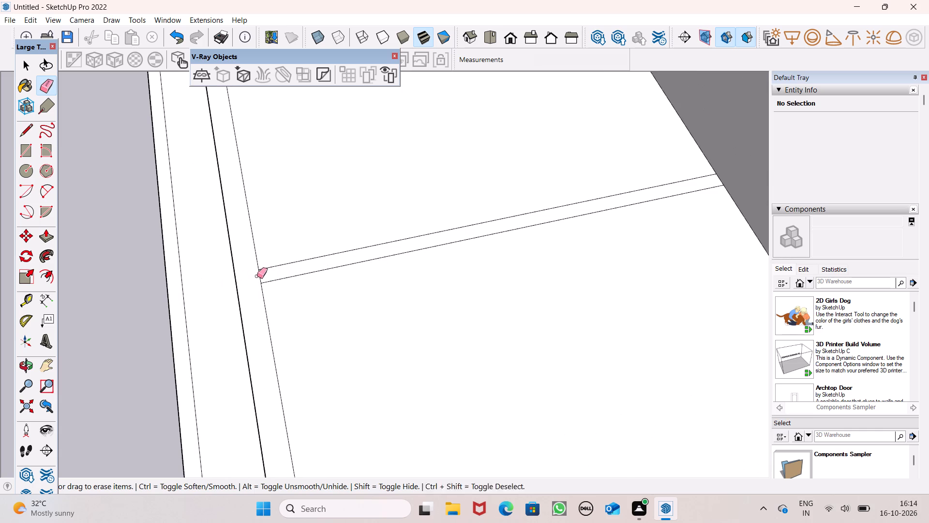
left_click_drag(257, 276, 255, 276)
Push/Pull the joined wall outline on the roof slab up 5".
scroll(264, 257, "down", 13)
middle_click_drag(292, 281, 277, 195)
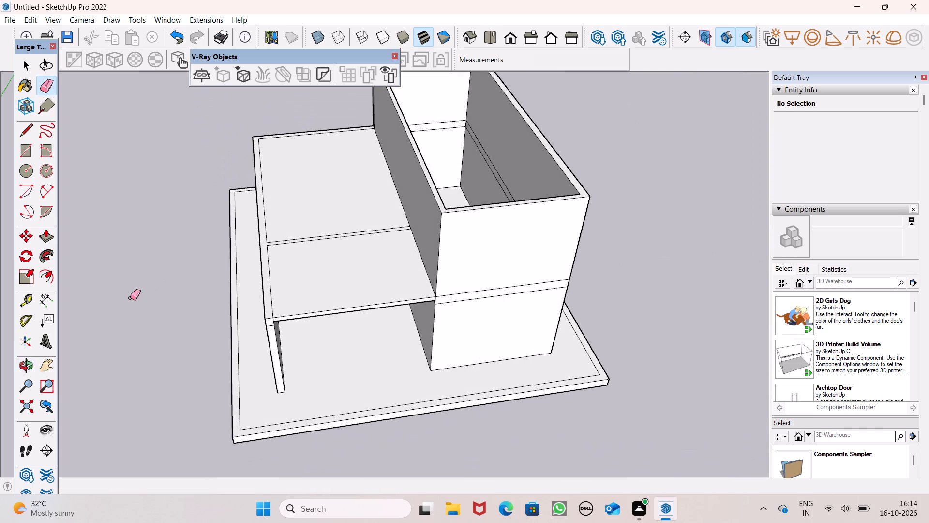
left_click(47, 239)
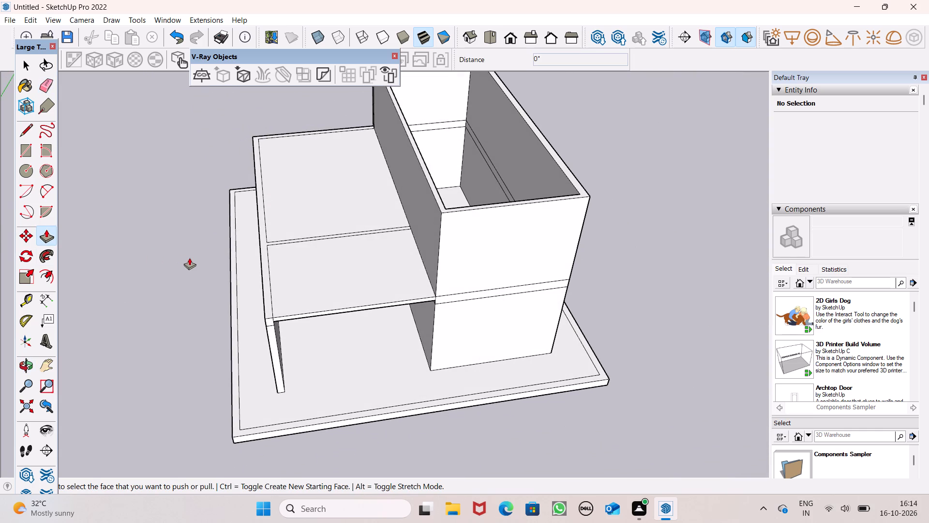
scroll(194, 256, "up", 1)
scroll(262, 279, "up", 2)
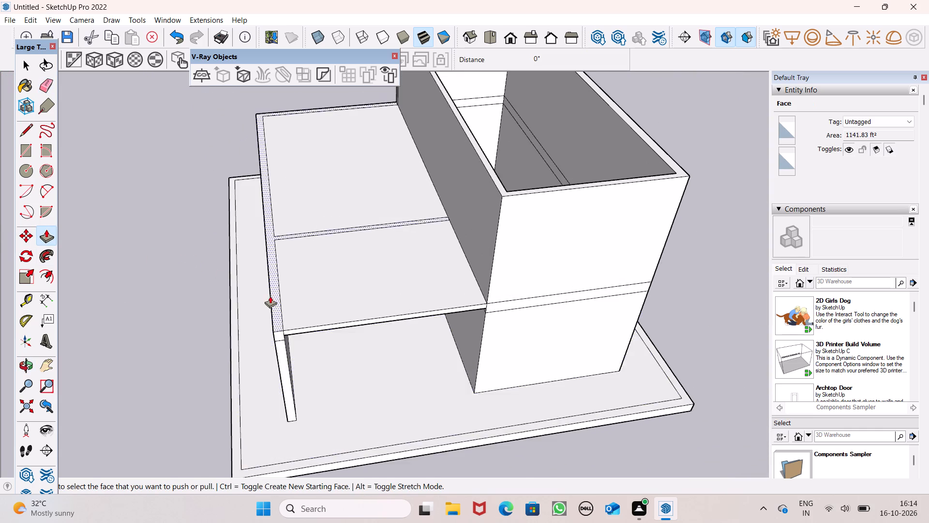
scroll(270, 296, "up", 1)
scroll(276, 318, "down", 1)
middle_click_drag(279, 314, 280, 269)
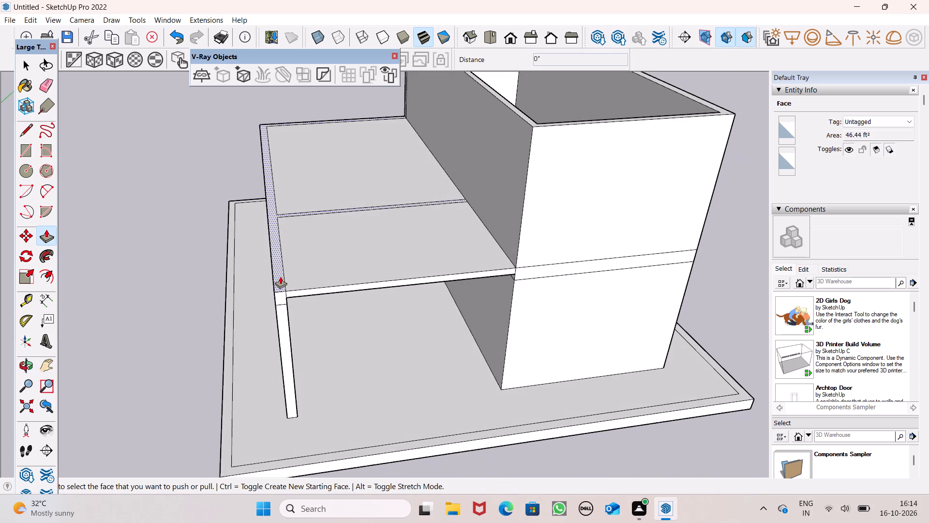
scroll(280, 277, "up", 2)
left_click_drag(279, 280, 279, 277)
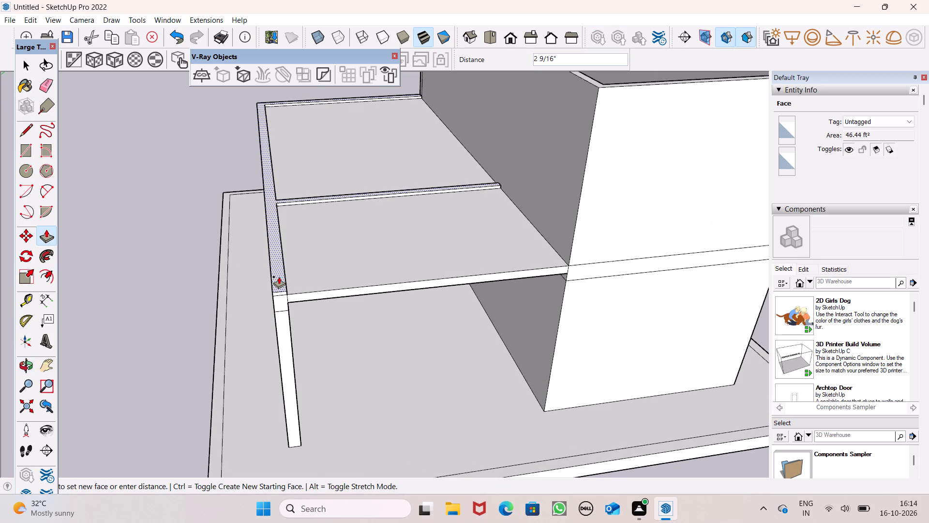
left_click_drag(279, 277, 277, 270)
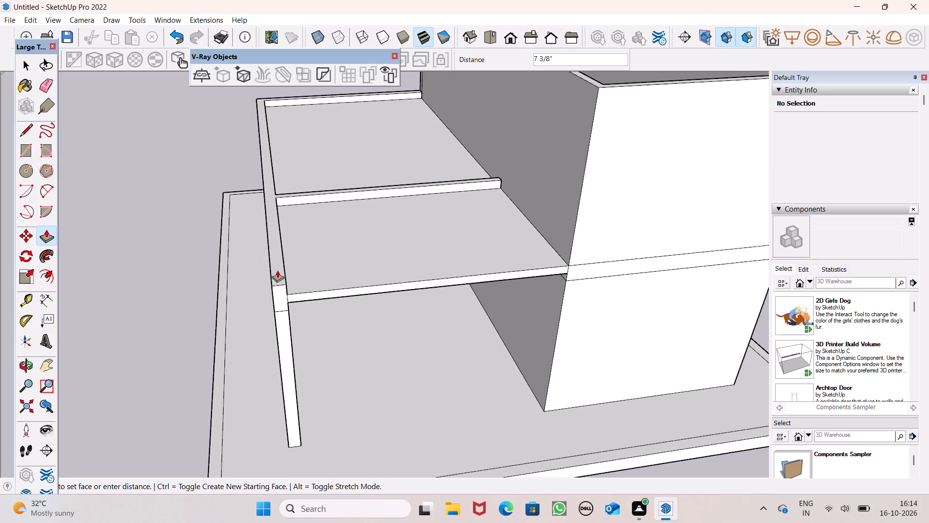
left_click_drag(277, 270, 276, 266)
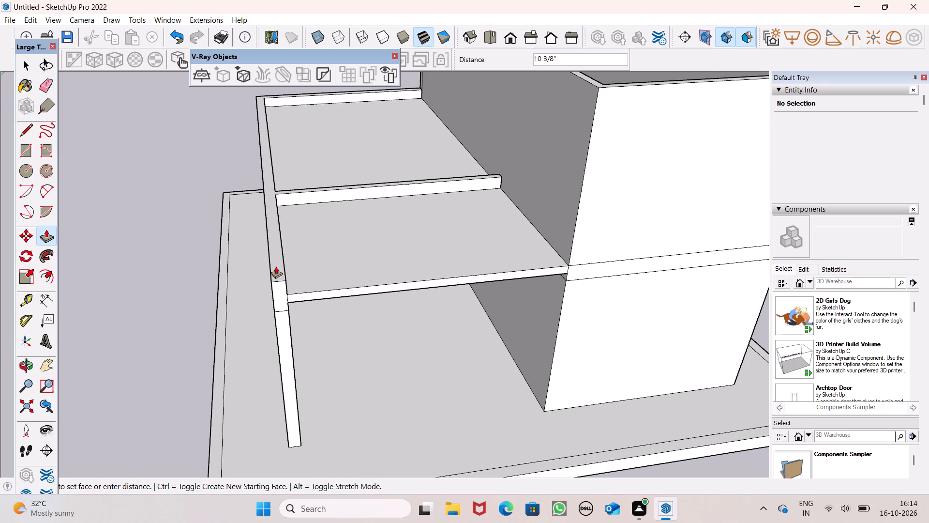
left_click_drag(276, 266, 275, 266)
key("5")
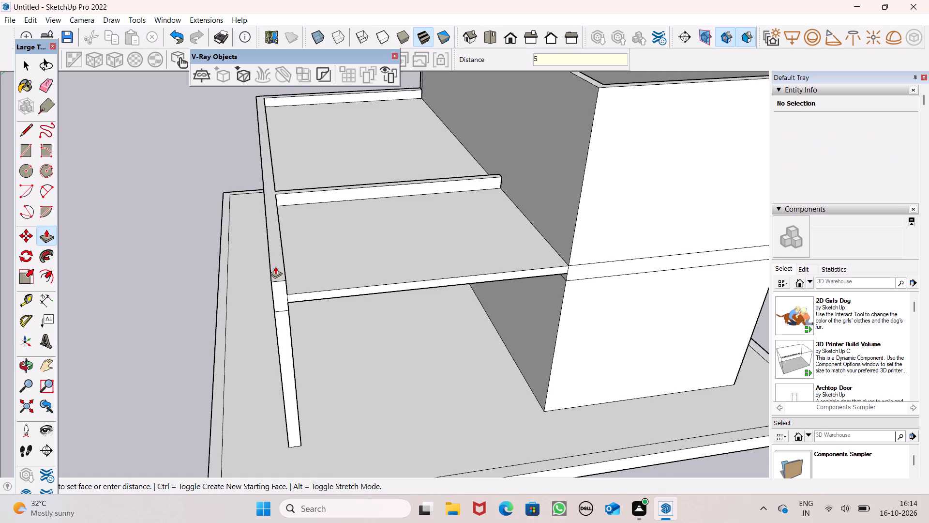
left_click_drag(275, 266, 274, 274)
key("shift+quotedbl")
key("Return")
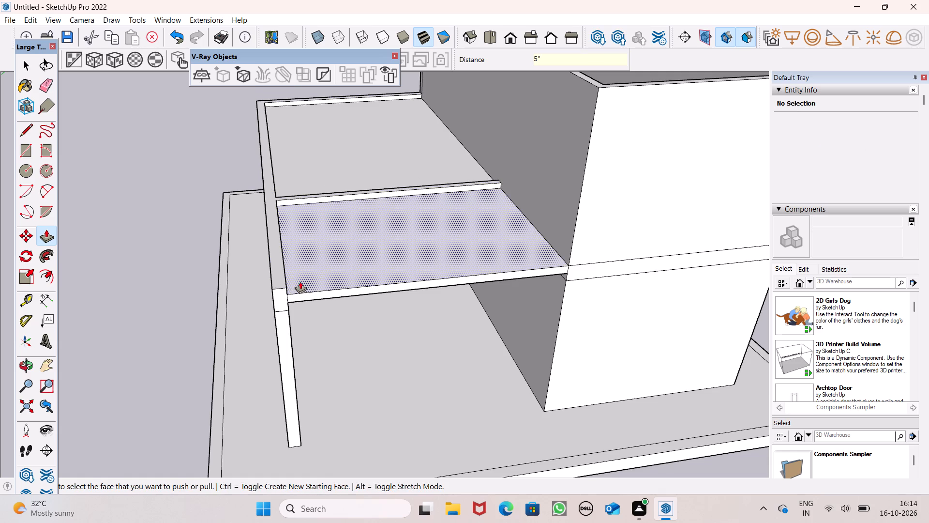
Push/Pull the front portion of the roof slab up 5", level with the raised wall outline.
left_click_drag(300, 281, 280, 276)
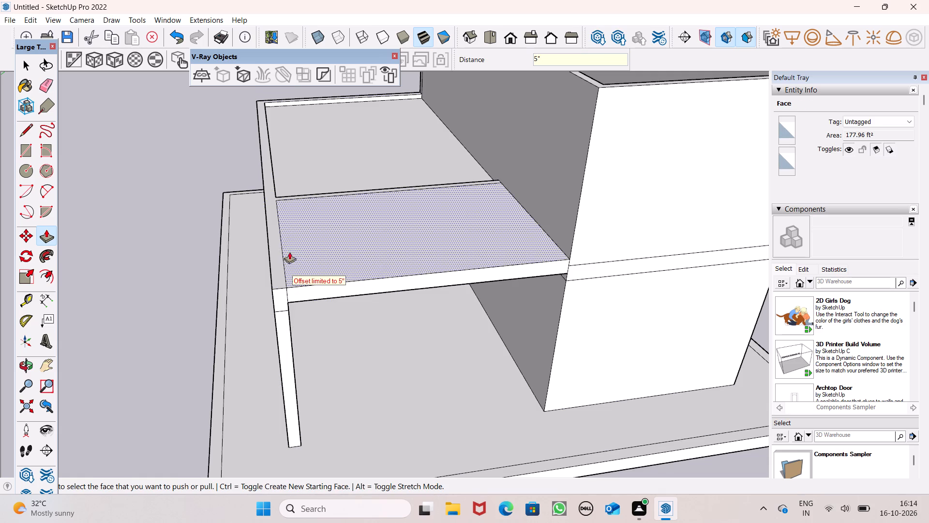
Push/Pull the joined wall outline up 10' to form the upper-storey walls.
left_click_drag(280, 277, 279, 250)
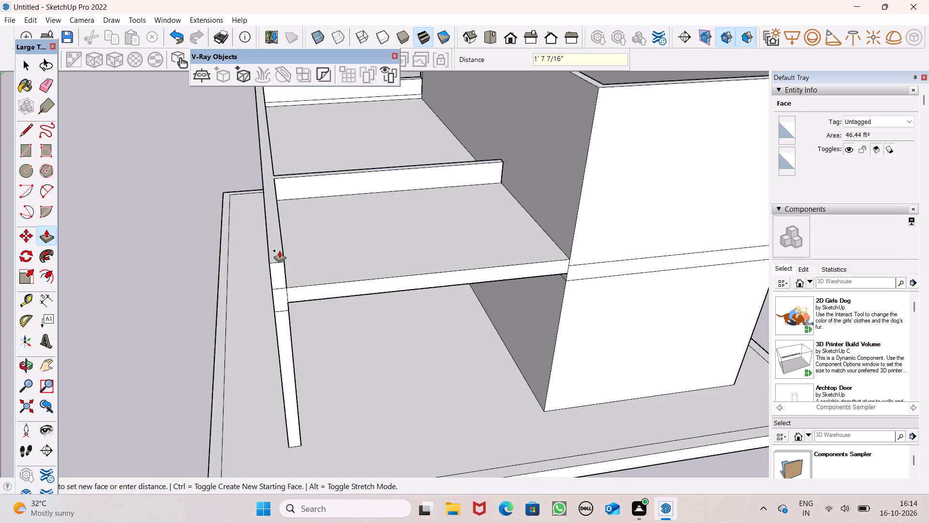
left_click_drag(279, 250, 276, 229)
type("10'")
key("Return")
Examine the raised upper-storey walls and the open ground-floor room from the front.
scroll(313, 279, "down", 3)
middle_click_drag(323, 297, 317, 284)
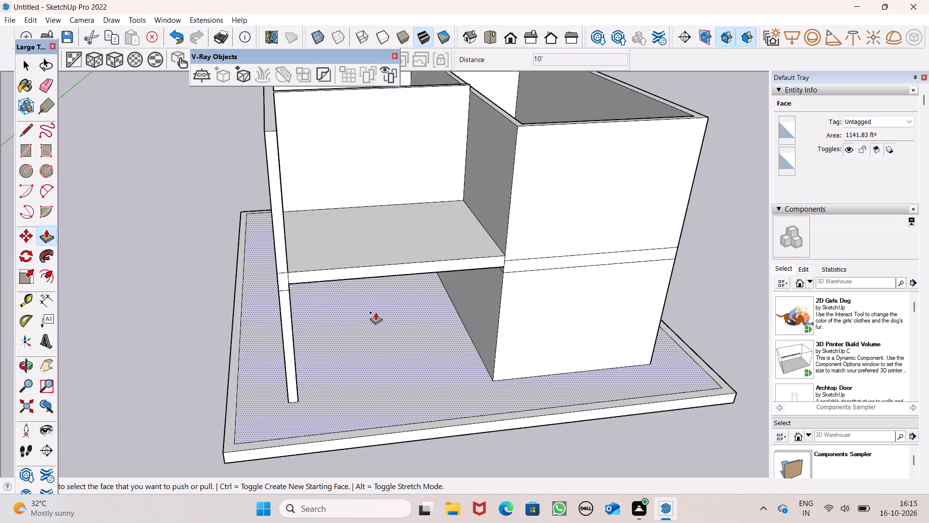
scroll(372, 317, "down", 2)
middle_click_drag(366, 260, 310, 172)
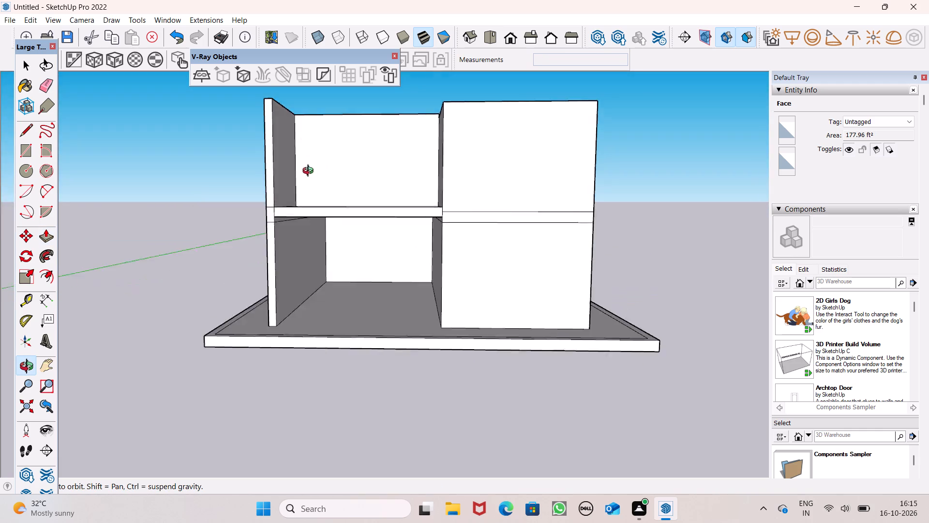
middle_click_drag(310, 172, 358, 238)
scroll(367, 270, "down", 1)
middle_click_drag(373, 295, 403, 251)
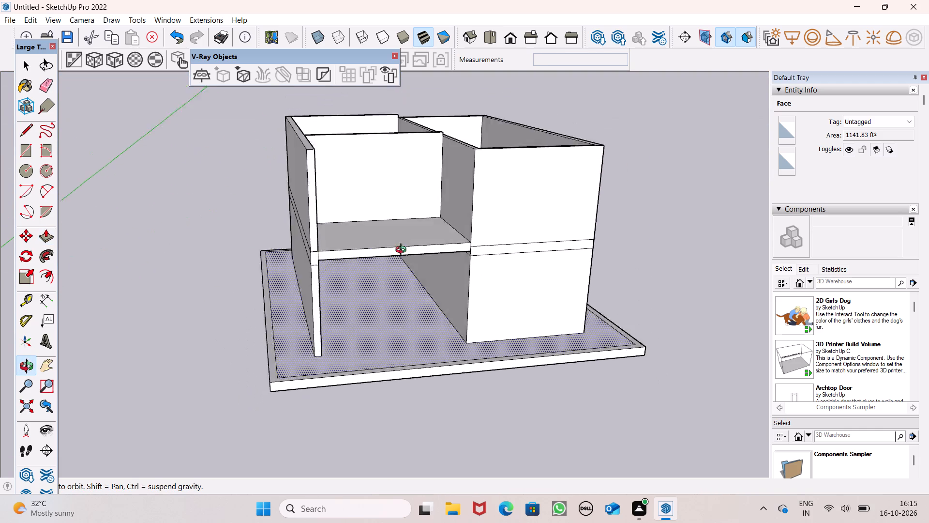
middle_click_drag(403, 251, 414, 302)
Draw a narrow rectangle about 15' 10" long across the open ground-floor room, between its two side walls near the back.
scroll(414, 302, "up", 2)
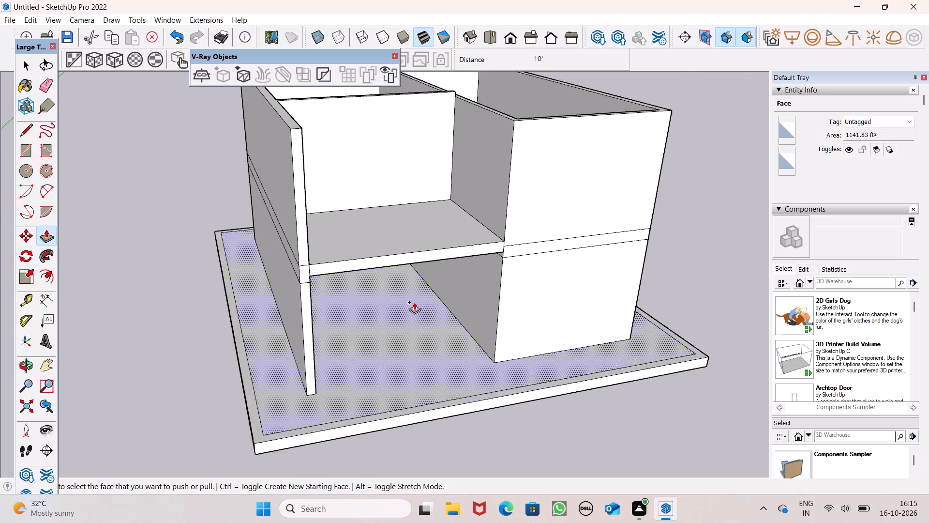
scroll(414, 302, "up", 4)
middle_click_drag(424, 322, 377, 308)
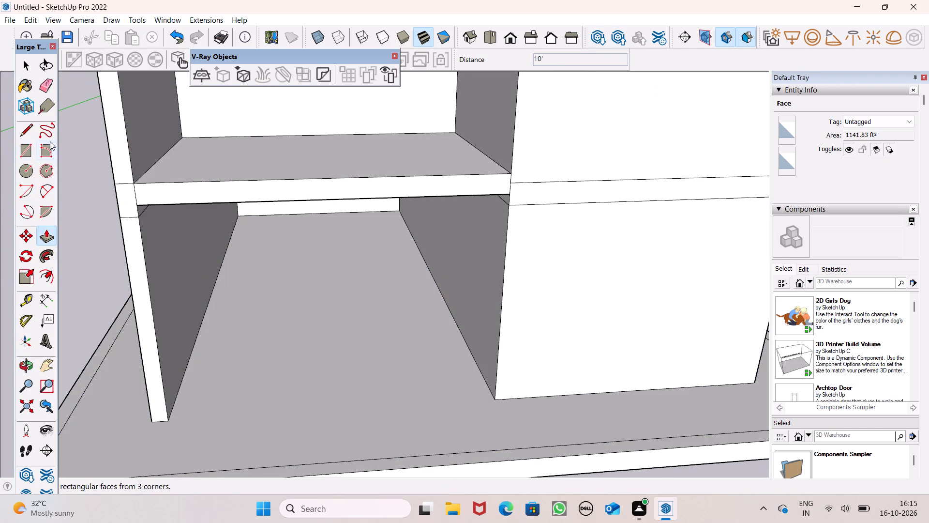
left_click(24, 150)
scroll(258, 271, "up", 5)
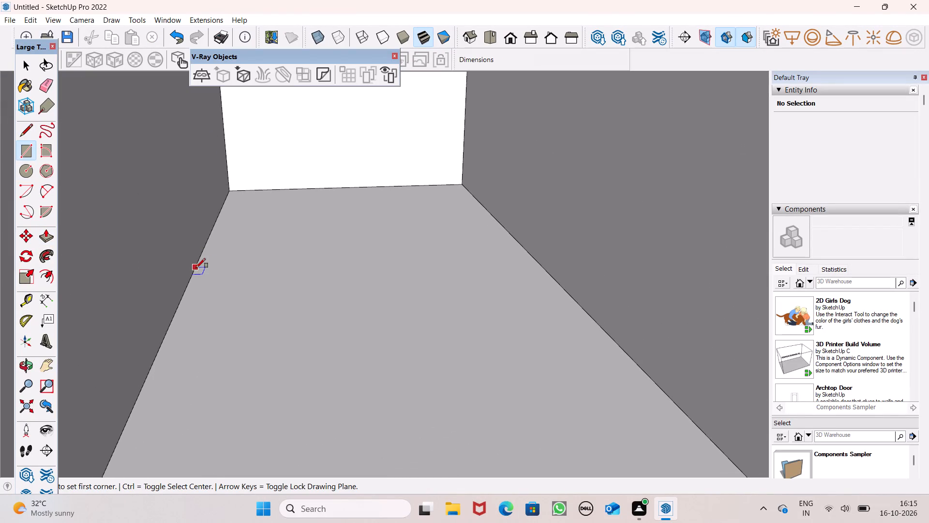
left_click(198, 256)
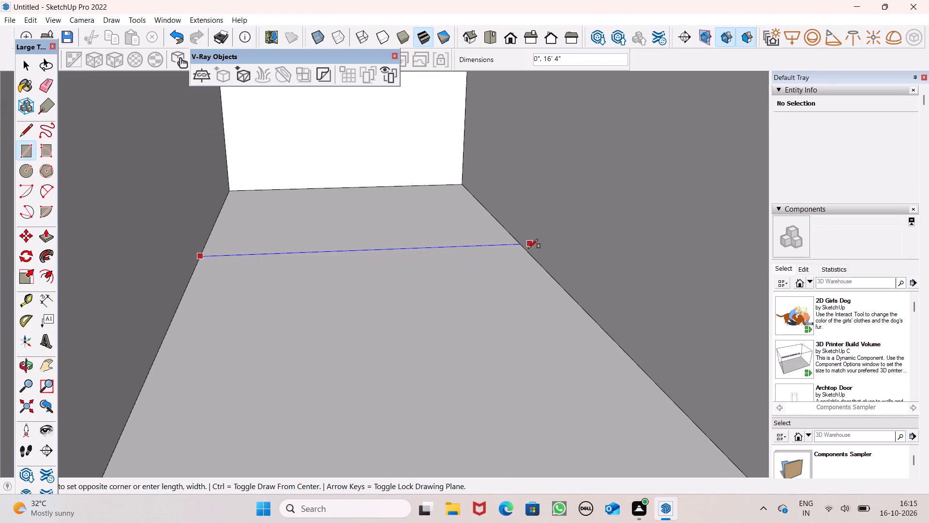
scroll(524, 251, "up", 7)
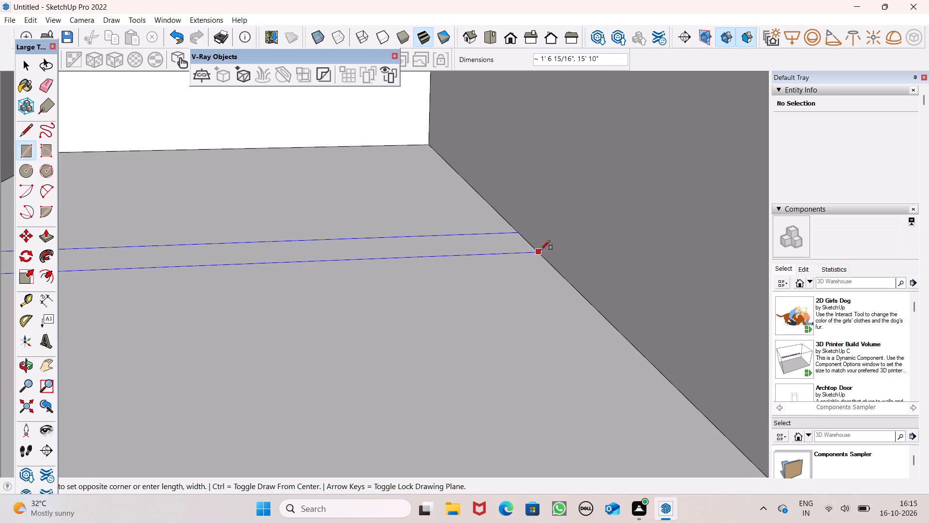
left_click(531, 244)
Push/Pull the narrow floor rectangle up about 8' 11" to form a ground-floor partition wall.
scroll(510, 219, "down", 12)
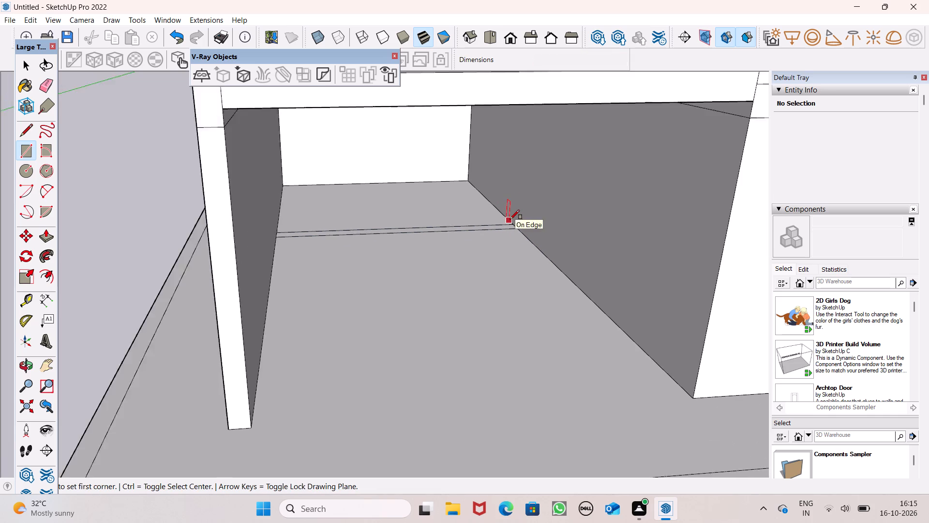
left_click_drag(39, 232, 54, 232)
middle_click_drag(367, 236, 283, 249)
scroll(349, 234, "up", 4)
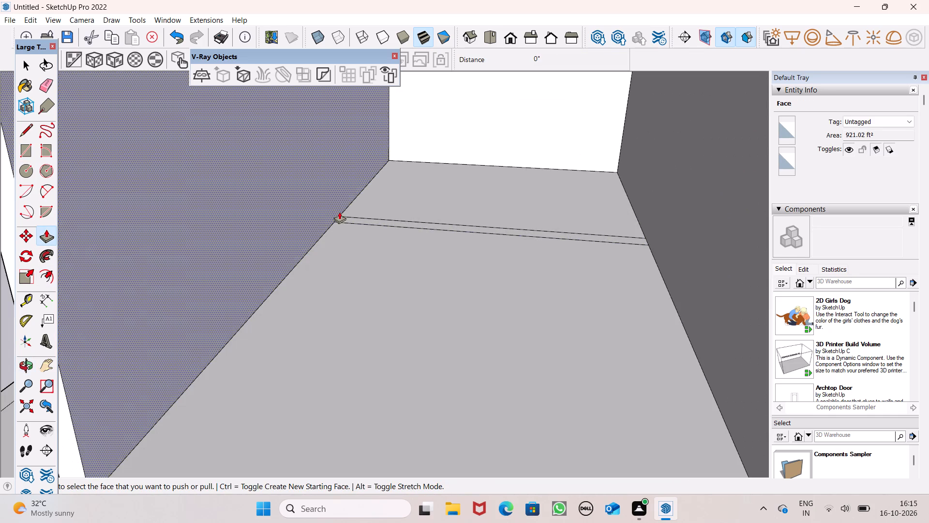
left_click_drag(345, 217, 340, 172)
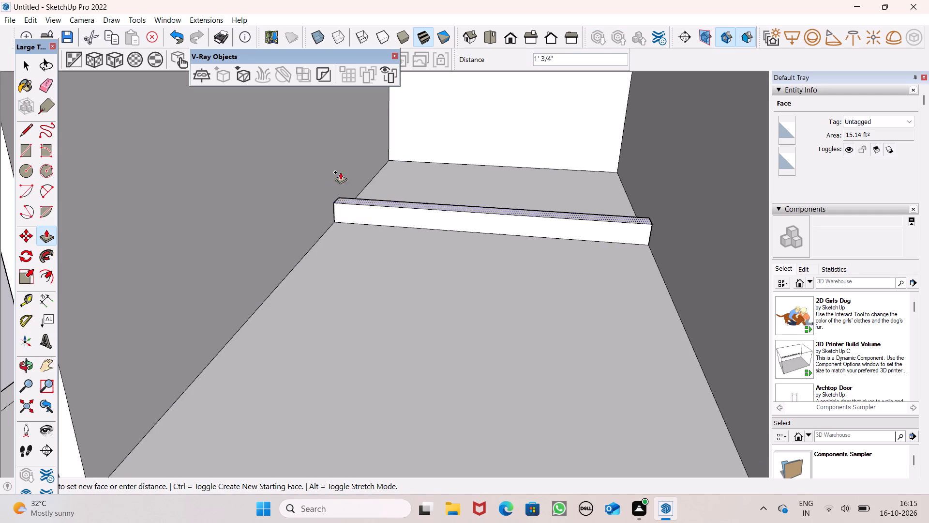
left_click_drag(340, 172, 280, 58)
Push/Pull the top of the ground-floor partition wall up 1' 13/16" towards the upper floor slab.
scroll(386, 207, "down", 6)
middle_click_drag(423, 200, 445, 142)
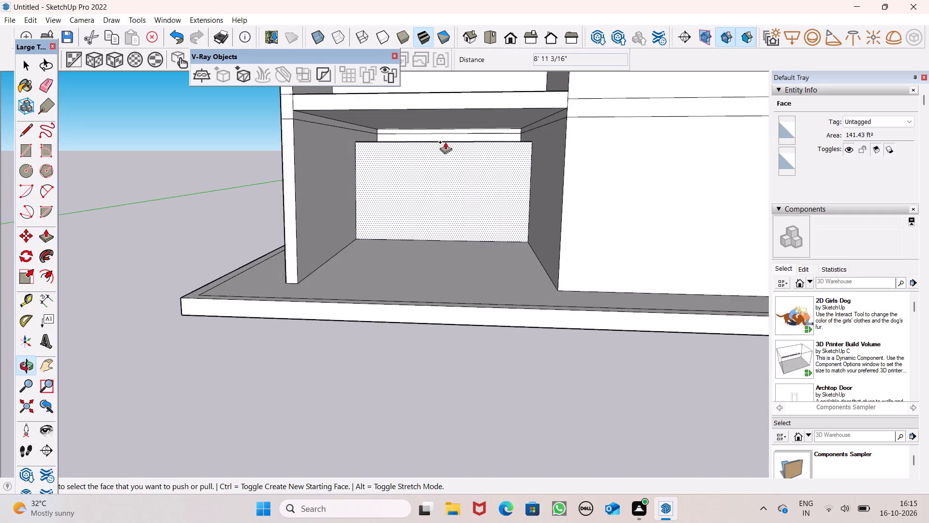
scroll(445, 142, "up", 8)
middle_click_drag(479, 160, 484, 169)
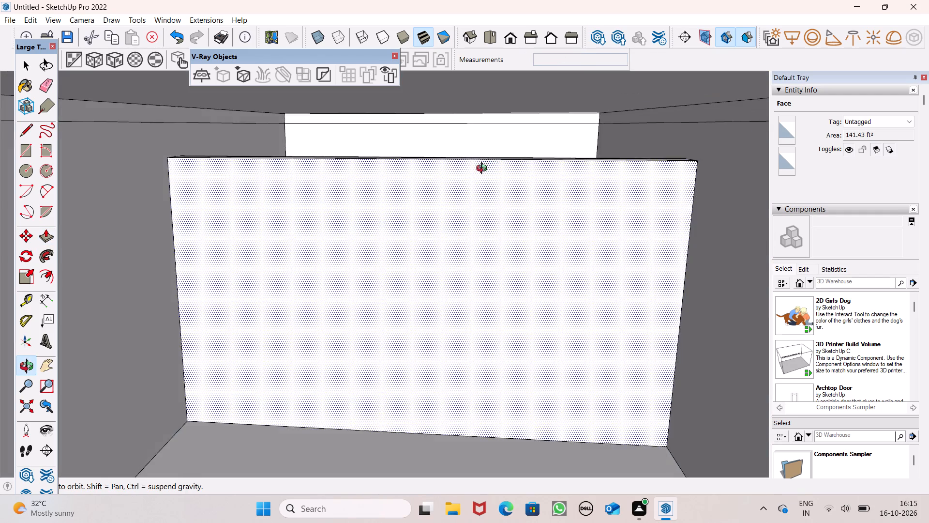
middle_click_drag(484, 169, 489, 176)
scroll(551, 175, "up", 3)
middle_click_drag(501, 206, 498, 169)
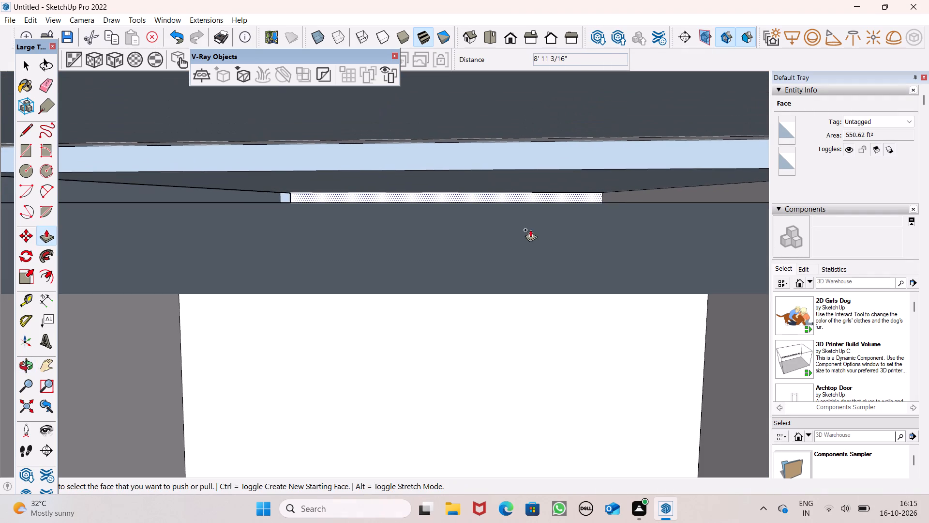
middle_click_drag(570, 284, 567, 254)
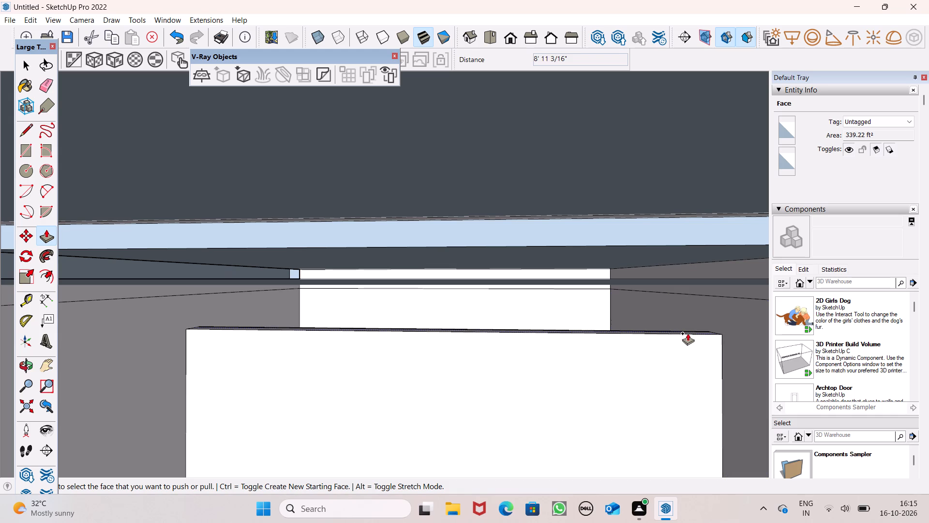
scroll(627, 335, "up", 6)
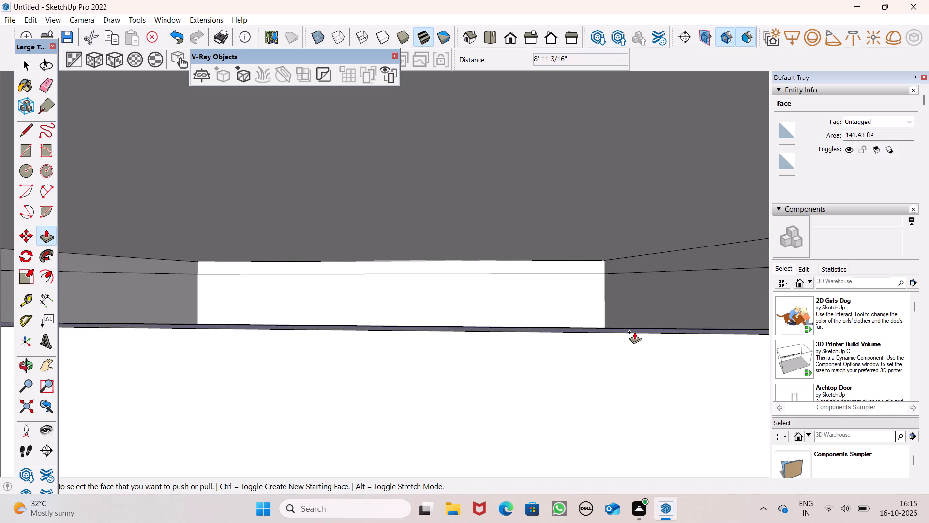
left_click_drag(634, 332, 618, 226)
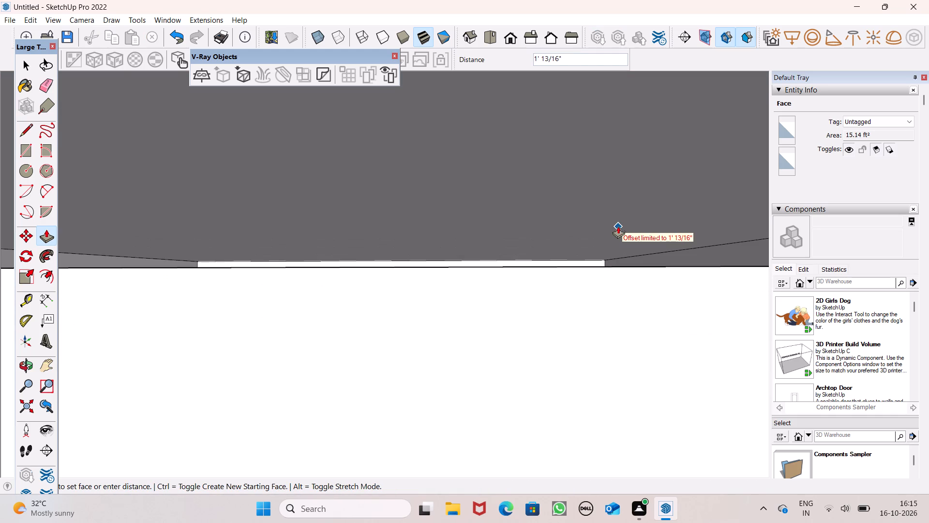
left_click_drag(618, 226, 605, 240)
Push/Pull the top of the ground-floor partition wall up a further 6".
middle_click_drag(603, 272, 591, 269)
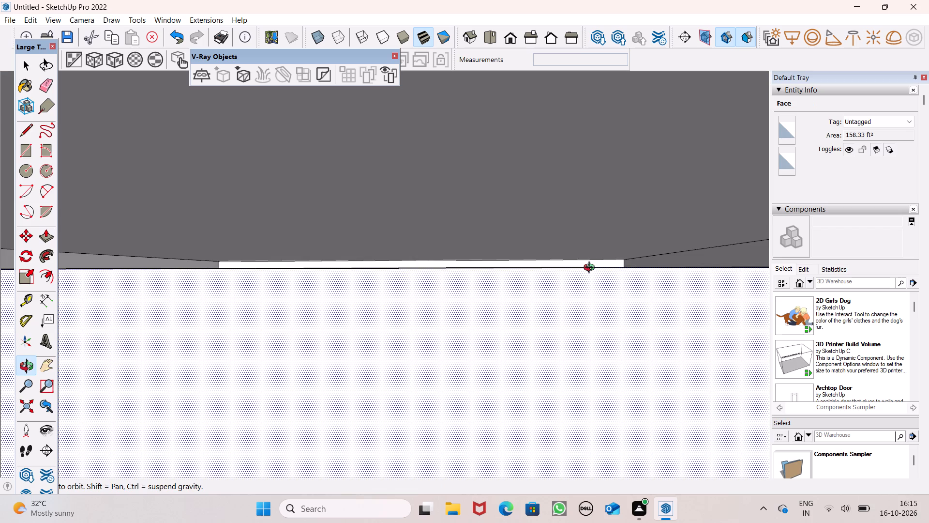
middle_click_drag(591, 269, 588, 271)
scroll(577, 273, "up", 6)
middle_click_drag(569, 278, 538, 302)
scroll(539, 281, "up", 1)
left_click_drag(546, 258, 535, 181)
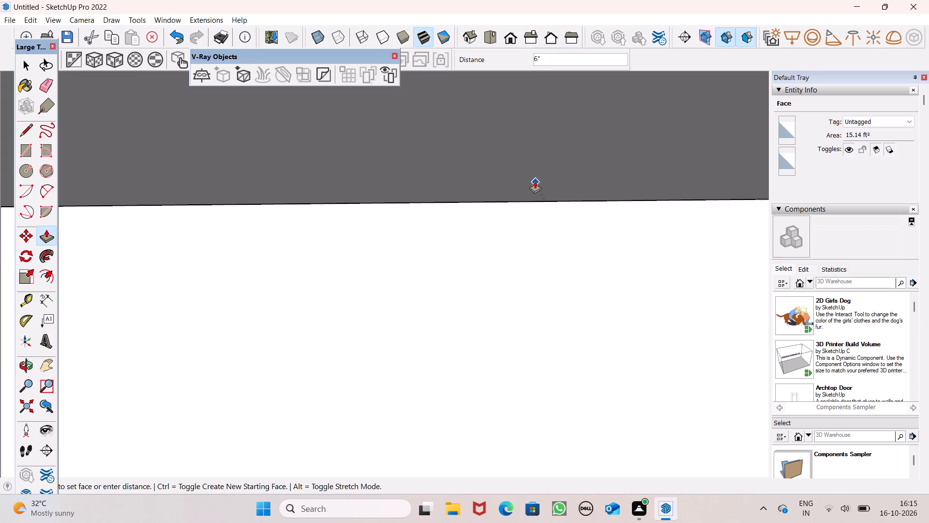
left_click_drag(535, 181, 532, 178)
scroll(555, 225, "down", 20)
scroll(555, 225, "down", 18)
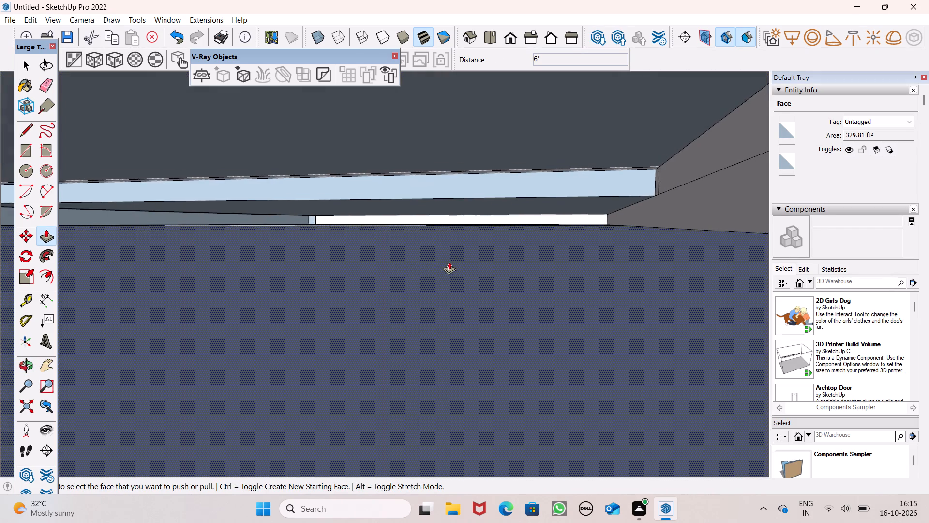
scroll(449, 262, "down", 7)
key("space")
Examine the ground-floor partition and the two-level building from the front, from the side and from above.
scroll(465, 129, "down", 7)
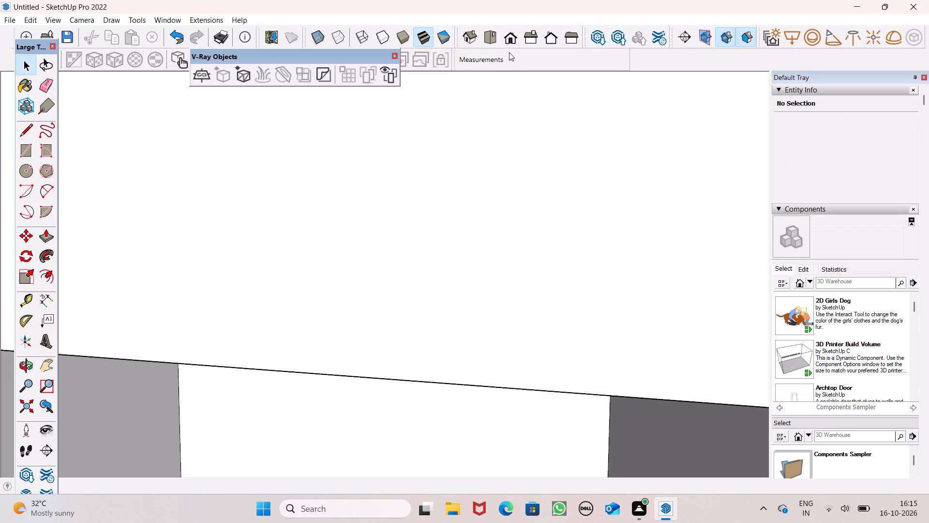
left_click(510, 47)
scroll(460, 261, "down", 10)
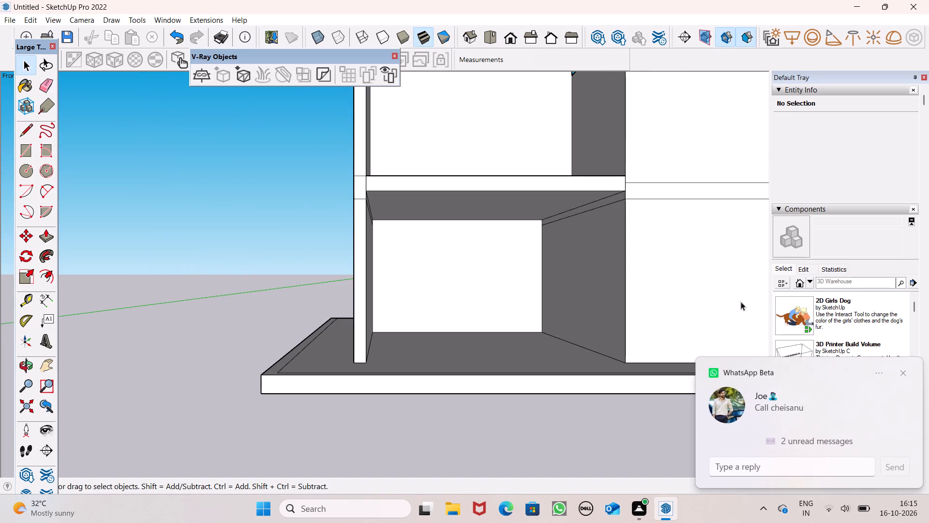
left_click(900, 370)
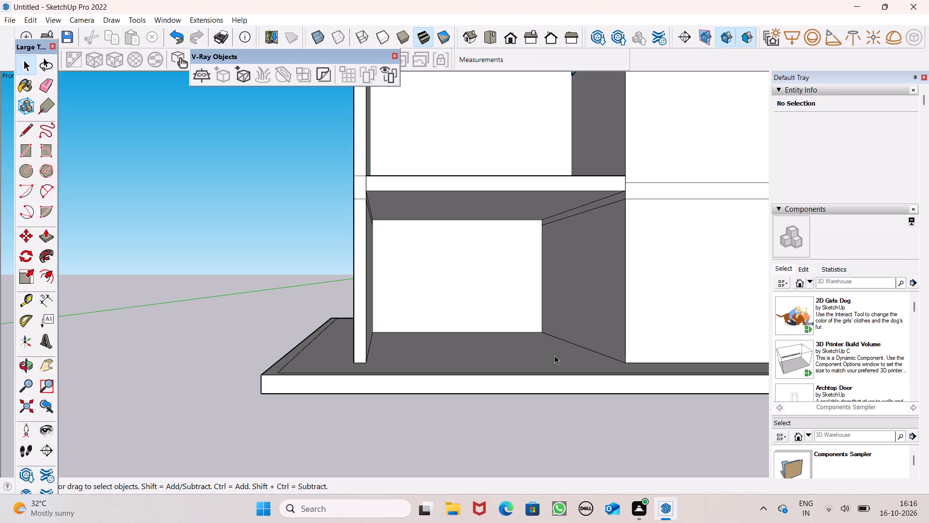
scroll(501, 359, "down", 6)
middle_click_drag(493, 367, 508, 334)
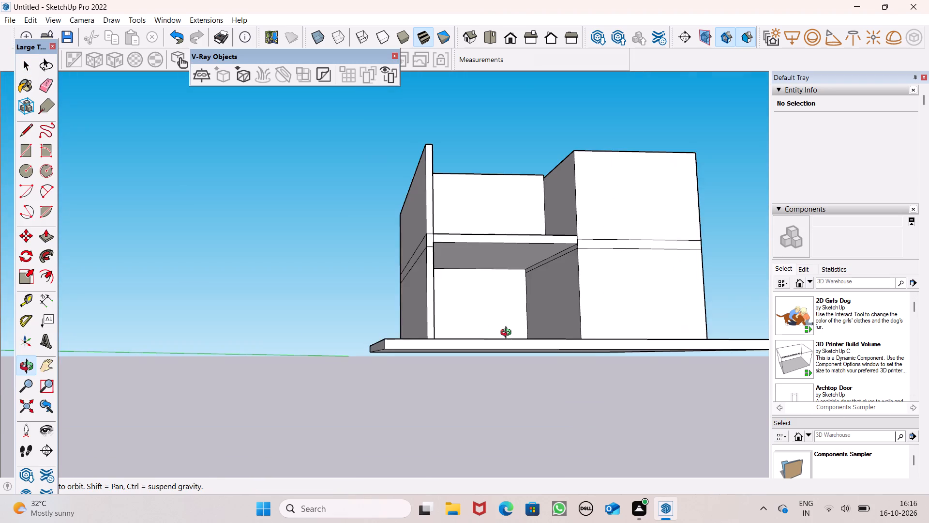
middle_click_drag(508, 334, 522, 433)
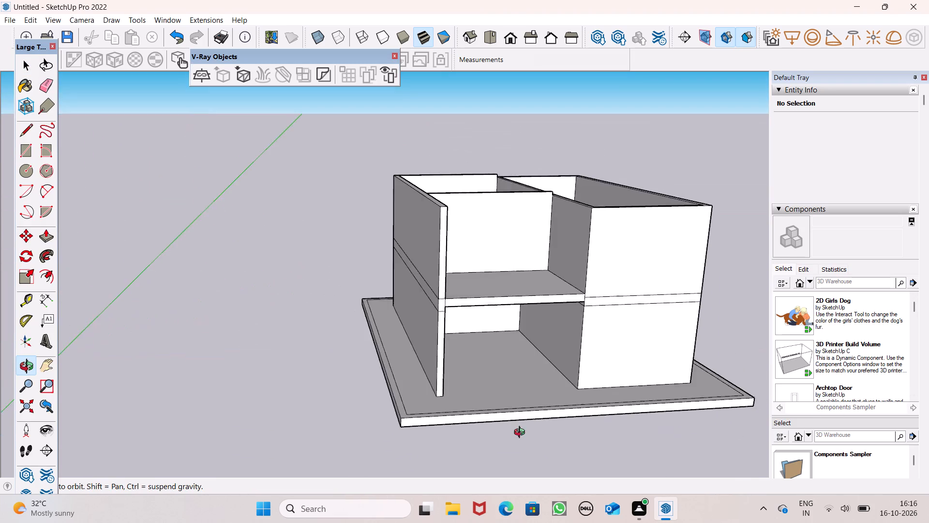
middle_click_drag(522, 433, 607, 375)
scroll(590, 337, "up", 6)
scroll(592, 333, "down", 1)
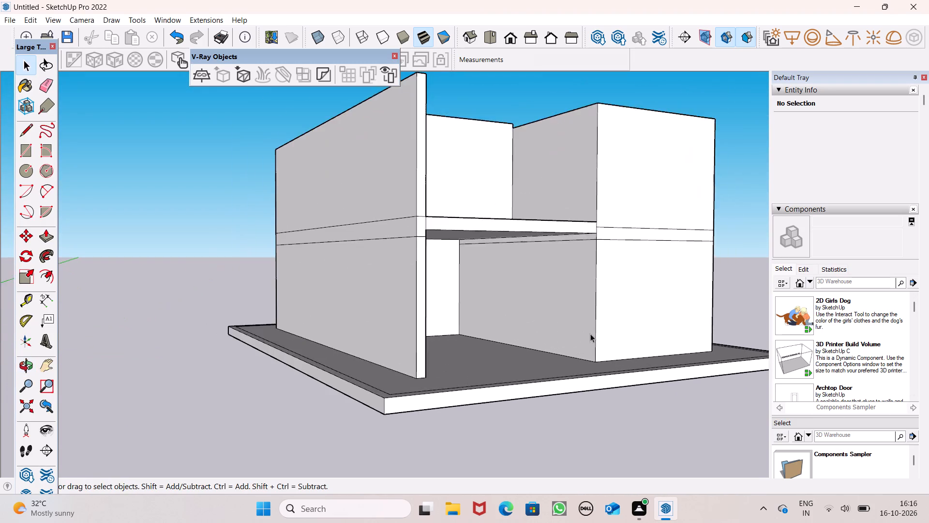
scroll(590, 334, "down", 3)
middle_click_drag(578, 332, 461, 348)
scroll(501, 359, "up", 1)
scroll(461, 348, "down", 2)
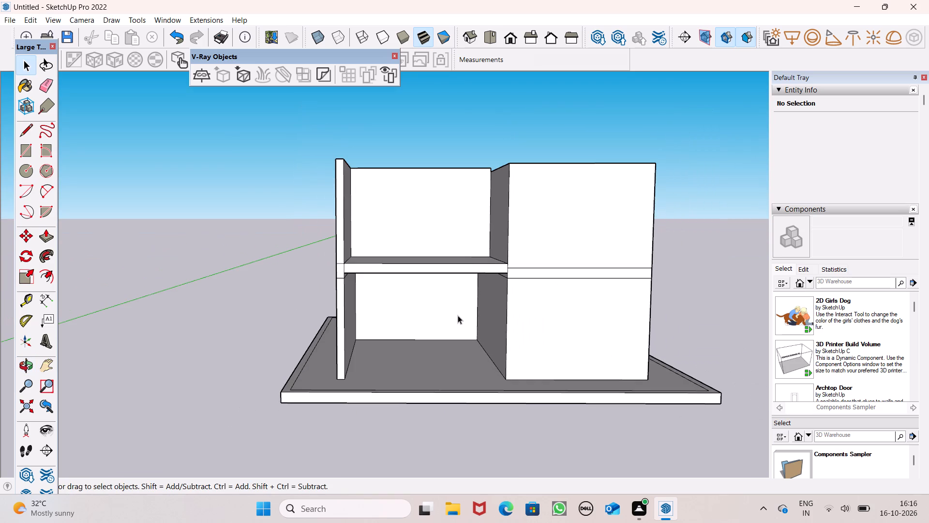
middle_click_drag(448, 344, 428, 369)
middle_click_drag(437, 372, 461, 433)
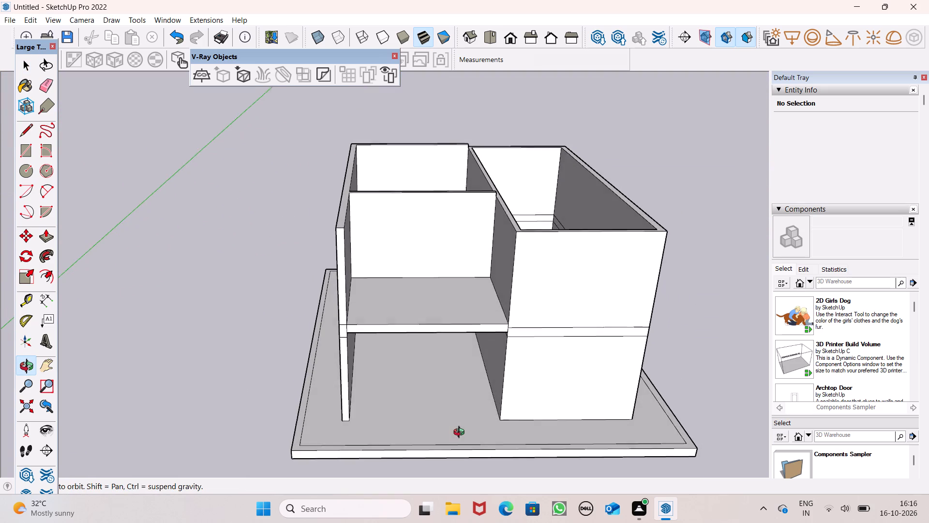
middle_click_drag(461, 433, 456, 427)
scroll(537, 357, "up", 2)
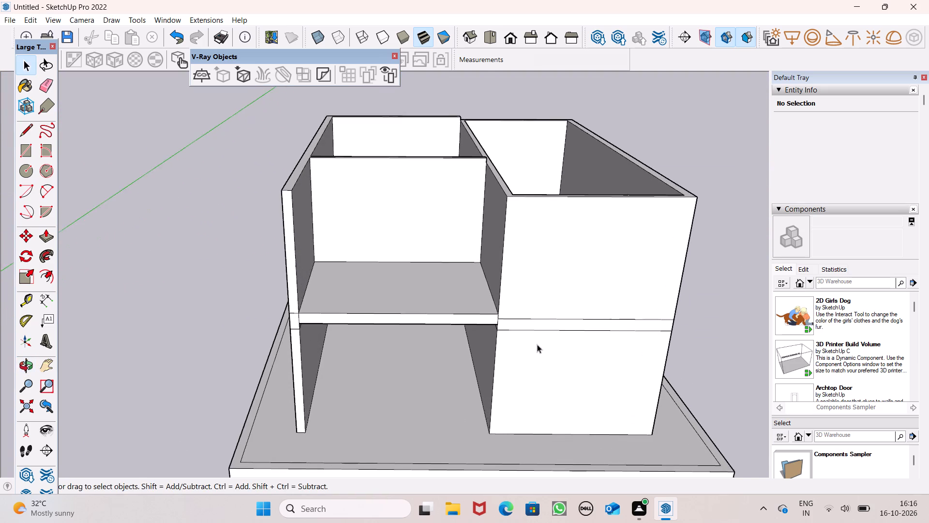
scroll(537, 344, "up", 4)
middle_click_drag(537, 343, 535, 358)
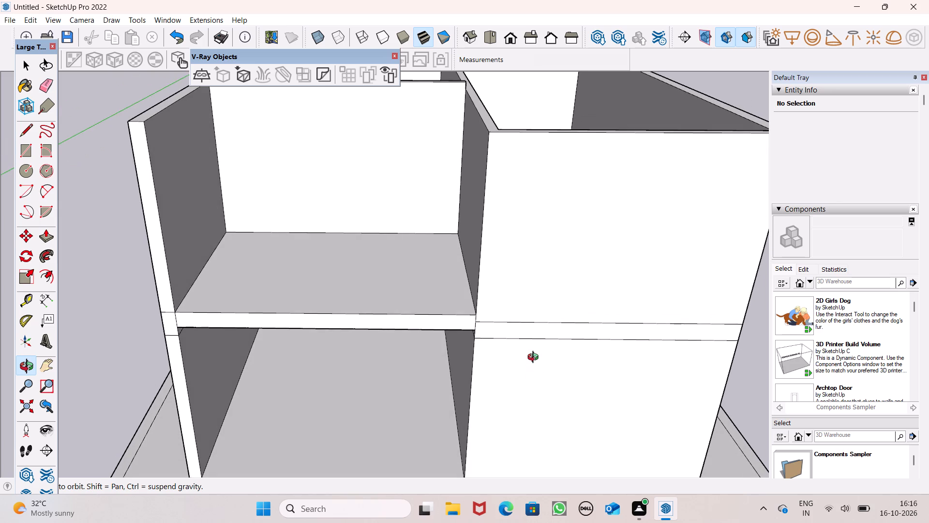
middle_click_drag(535, 358, 535, 357)
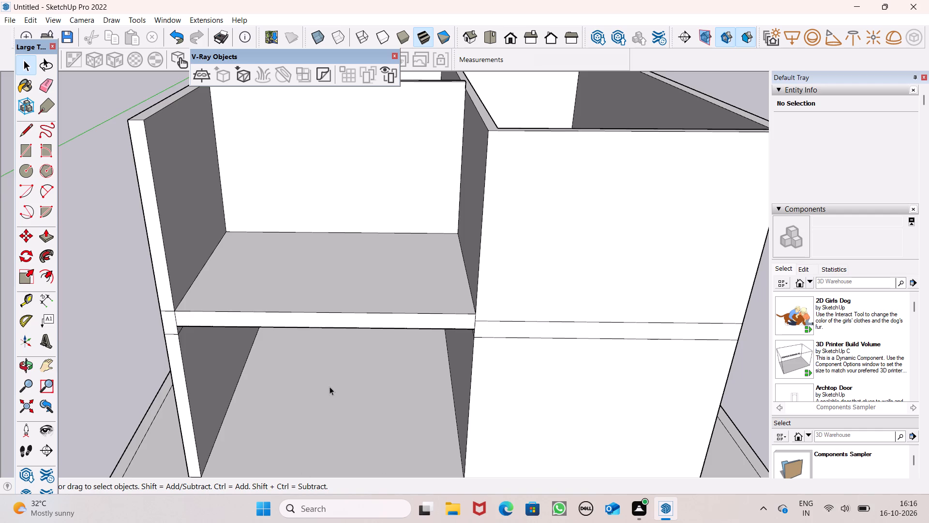
Push/Pull the top of the joined upper-storey walls around the open room up 1' 5".
scroll(354, 367, "down", 5)
scroll(269, 197, "up", 3)
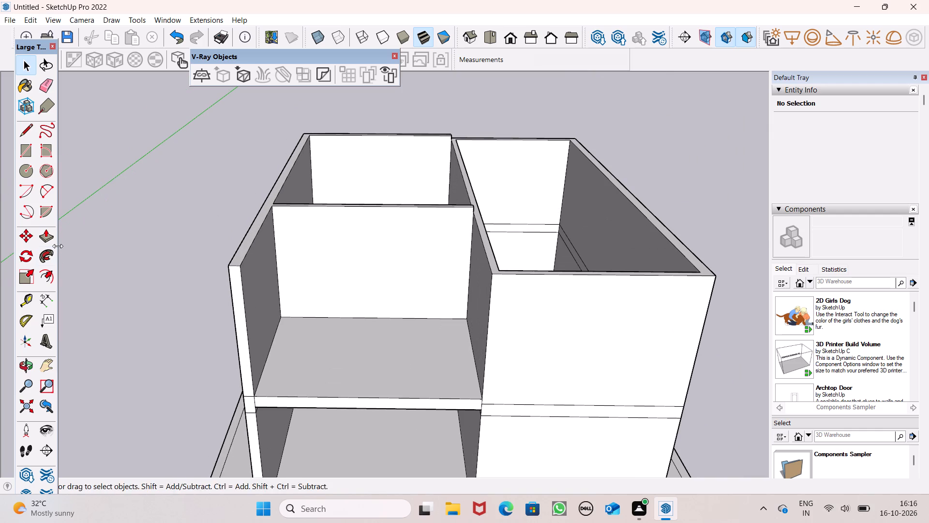
left_click(51, 238)
scroll(213, 197, "up", 2)
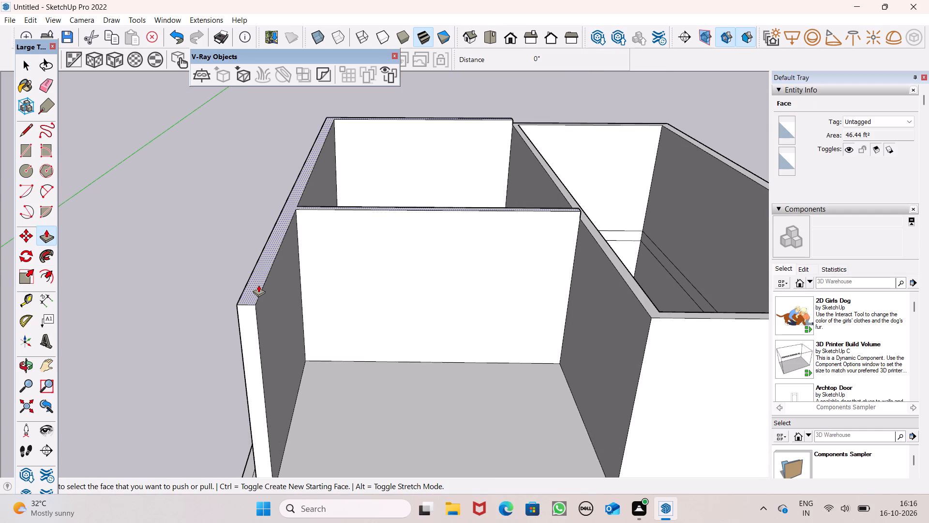
left_click_drag(258, 285, 252, 265)
type("1'")
left_click_drag(252, 265, 251, 265)
type("5\"")
key("Return")
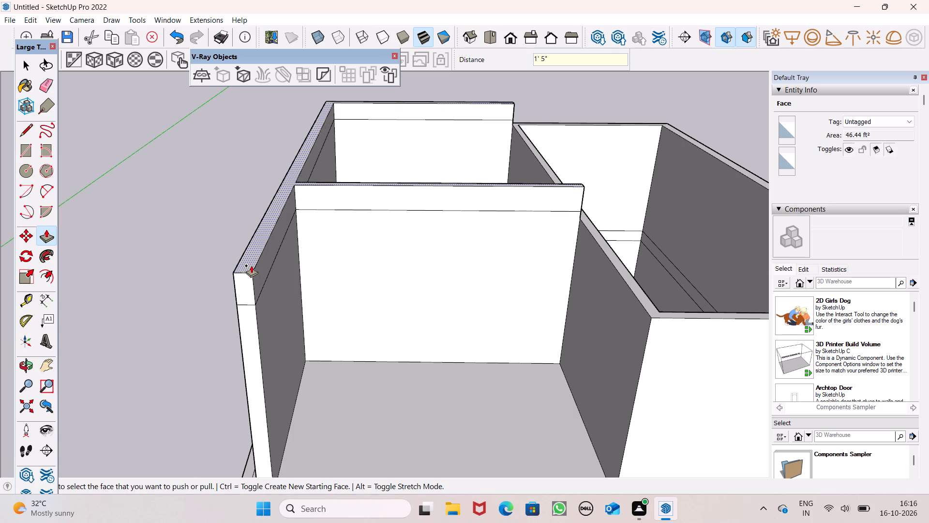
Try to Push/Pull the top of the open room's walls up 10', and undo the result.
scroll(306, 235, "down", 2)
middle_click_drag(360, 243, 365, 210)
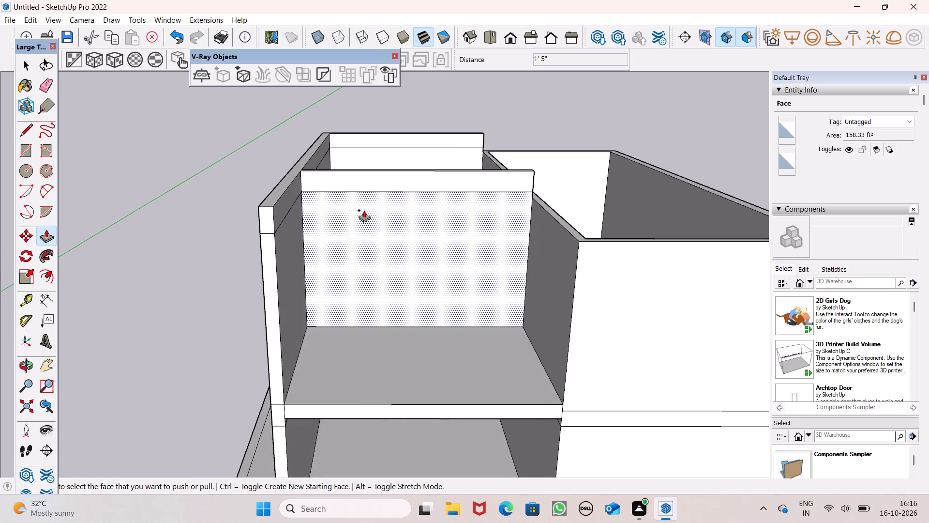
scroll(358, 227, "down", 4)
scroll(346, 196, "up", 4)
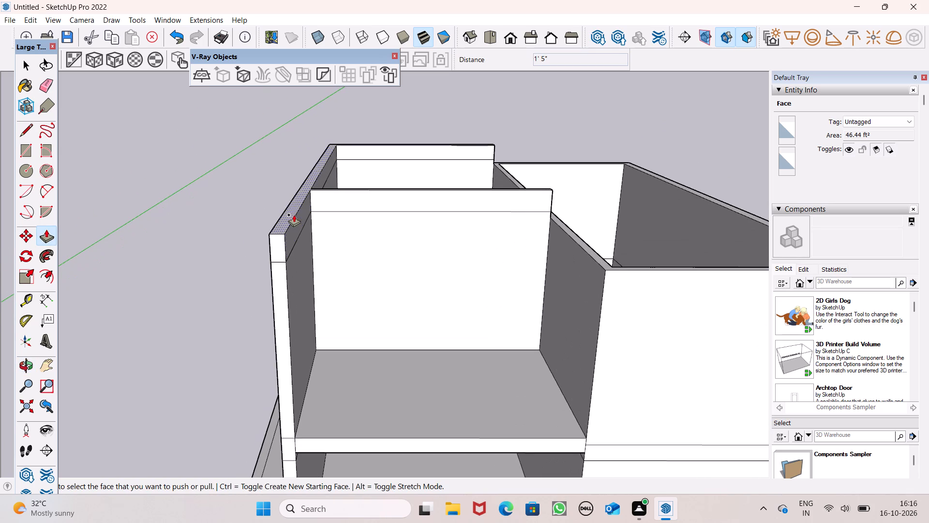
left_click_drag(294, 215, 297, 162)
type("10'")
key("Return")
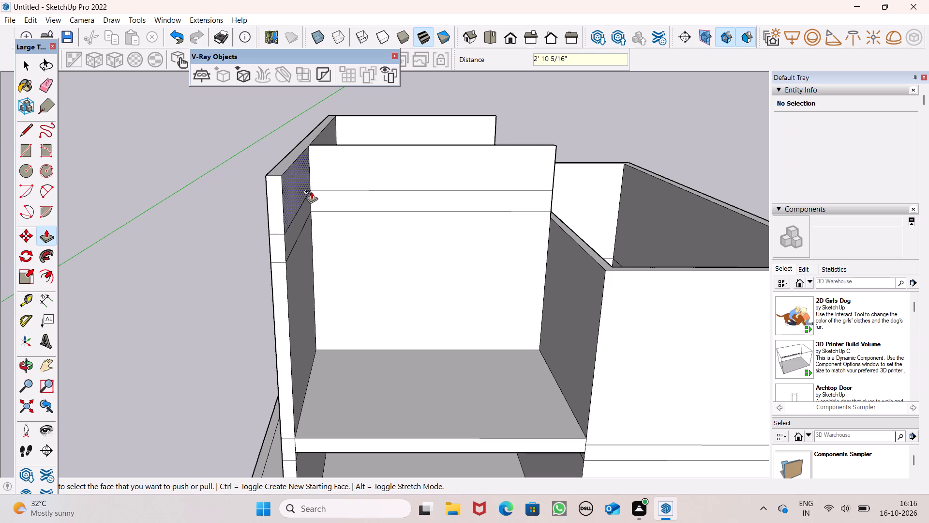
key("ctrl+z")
Push/Pull the top of the open room's joined walls up 10' to form the third-level walls.
left_click_drag(286, 217, 286, 205)
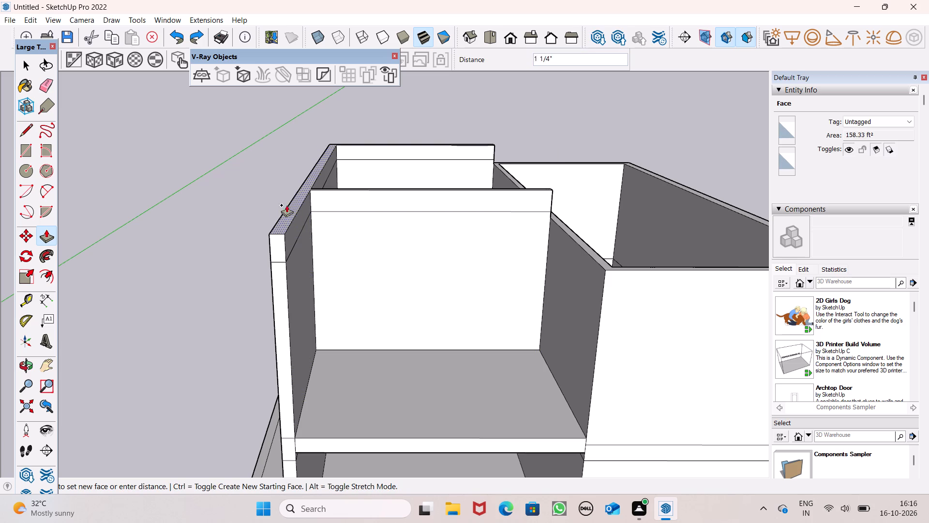
left_click_drag(286, 205, 281, 146)
type("10'")
key("Return")
Push/Pull the top of the adjoining closed room's rectangular wall outline up 11' 10".
scroll(279, 181, "down", 6)
scroll(419, 278, "down", 4)
middle_click_drag(409, 315, 273, 427)
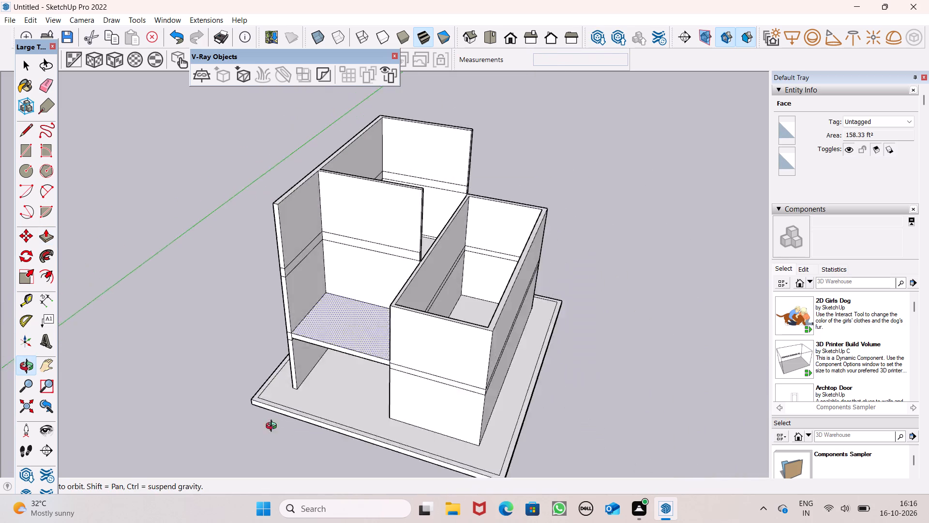
middle_click_drag(273, 427, 267, 433)
scroll(382, 274, "up", 4)
left_click_drag(394, 328, 400, 293)
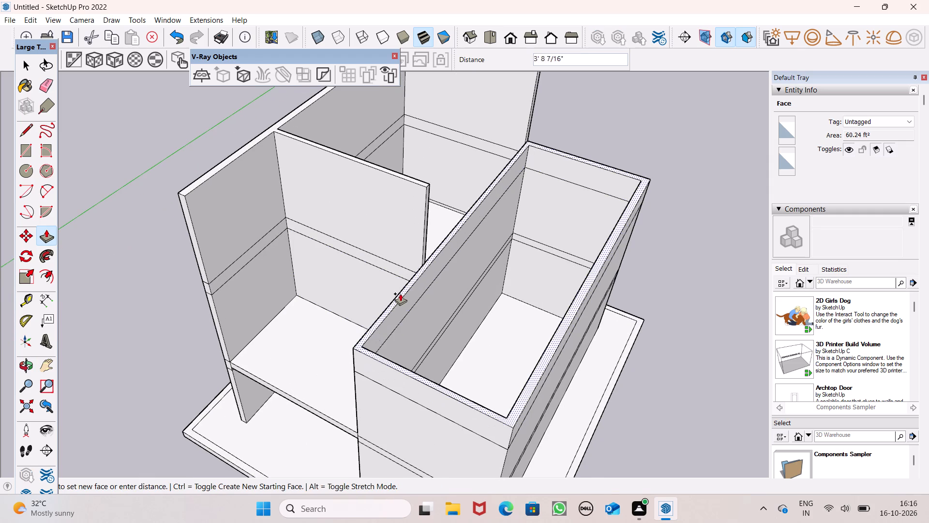
left_click_drag(400, 293, 367, 161)
Examine the heights and alignment of the three-level walls from the front and from above.
scroll(364, 241, "down", 2)
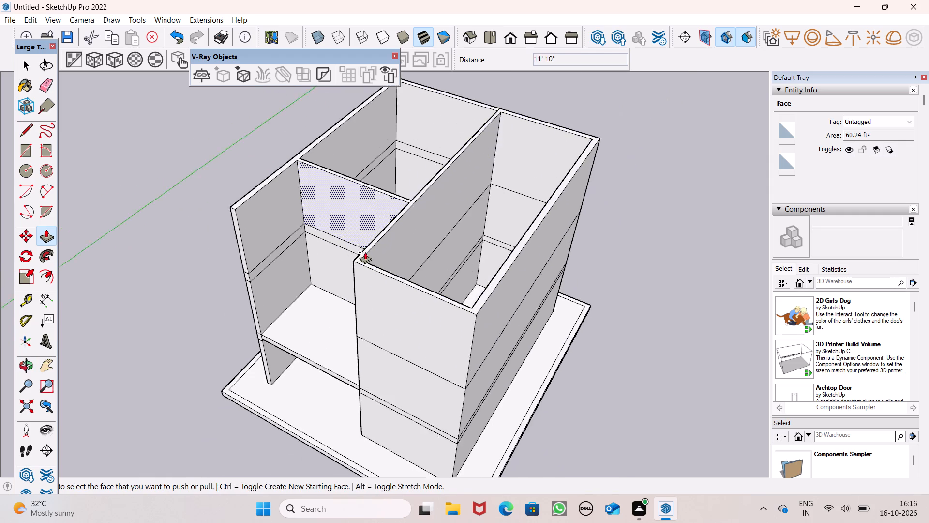
scroll(365, 252, "down", 4)
middle_click_drag(377, 315, 461, 155)
middle_click_drag(483, 248, 502, 221)
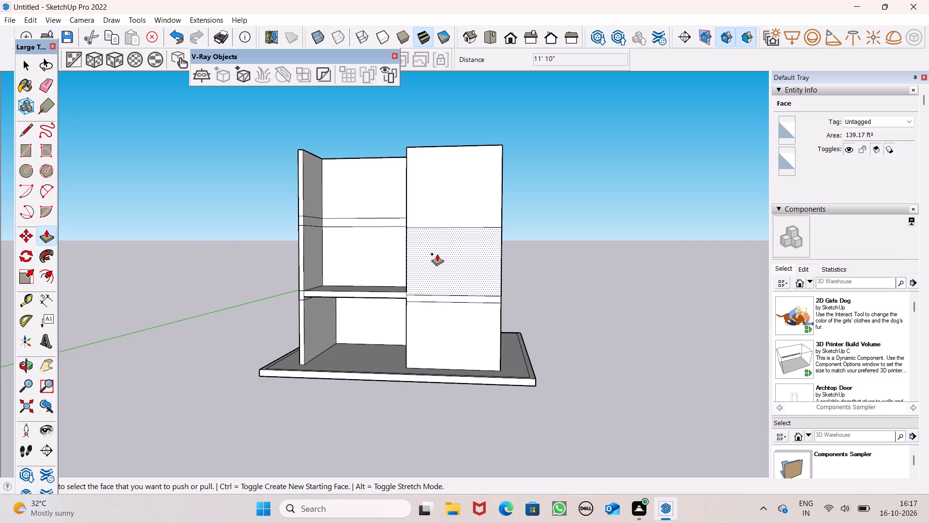
middle_click_drag(466, 275, 546, 365)
scroll(466, 275, "up", 1)
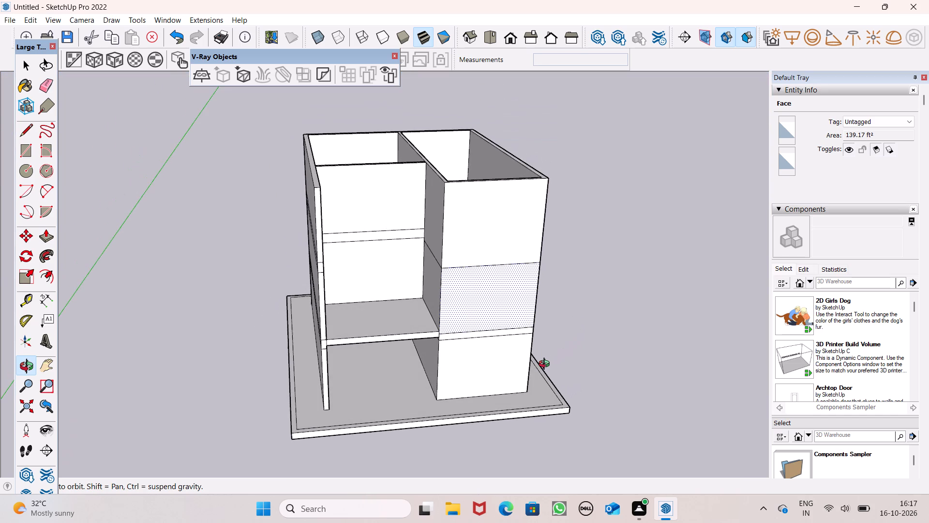
middle_click_drag(546, 365, 429, 306)
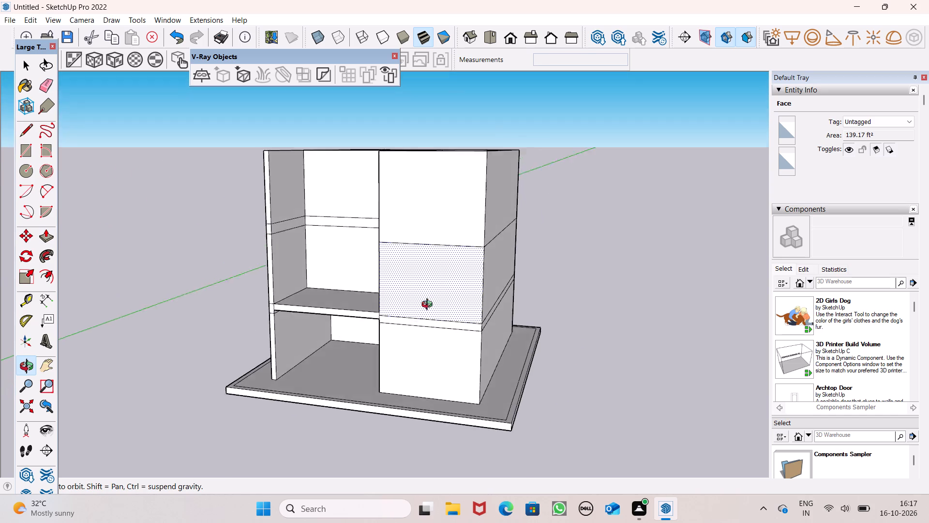
middle_click_drag(429, 306, 438, 283)
scroll(385, 227, "up", 5)
scroll(386, 231, "down", 3)
middle_click_drag(390, 255, 417, 262)
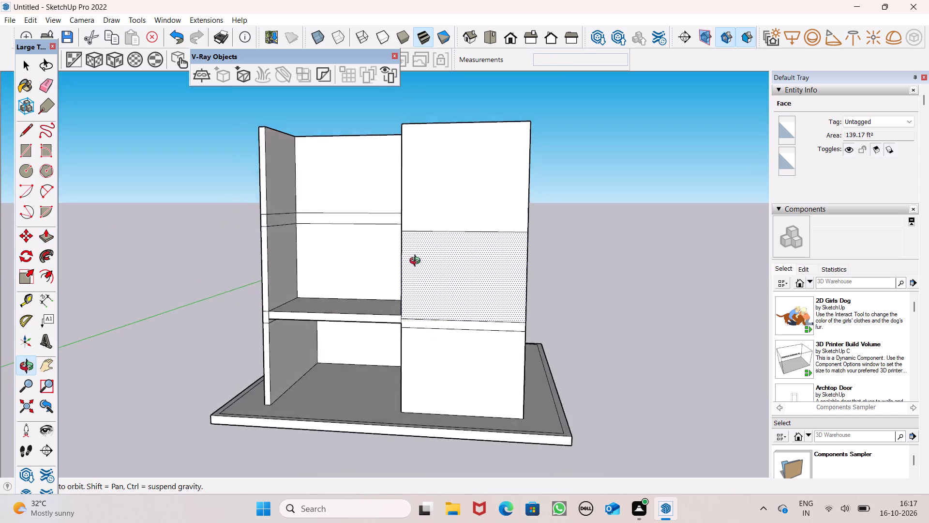
middle_click_drag(417, 262, 497, 352)
scroll(435, 262, "up", 4)
scroll(367, 230, "down", 2)
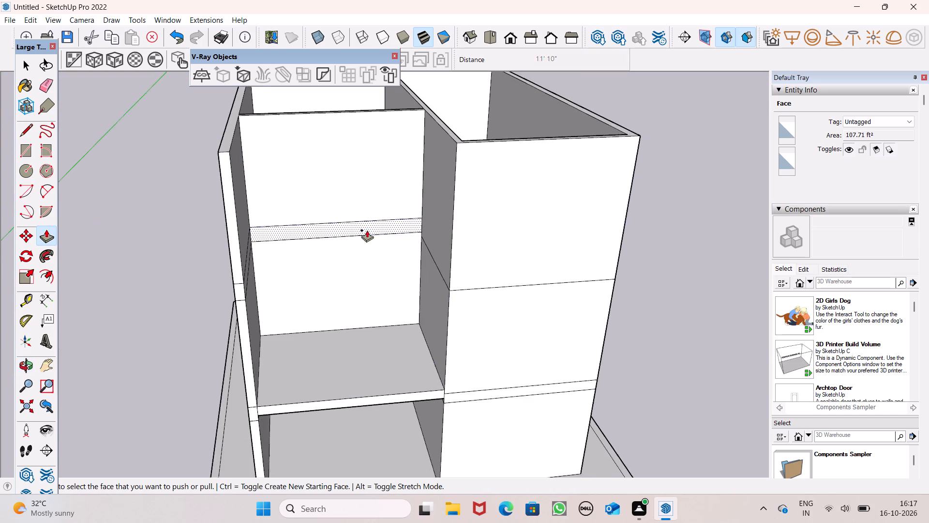
Examine the stacked wall levels and the open room's wall bands from the front and from above.
middle_click_drag(405, 247, 365, 238)
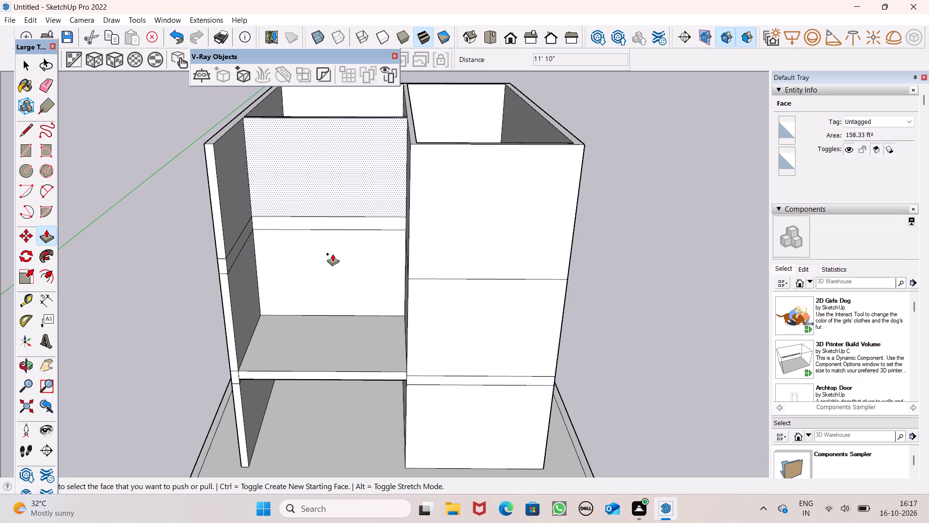
scroll(305, 242, "down", 2)
middle_click_drag(342, 269, 274, 253)
scroll(258, 223, "up", 2)
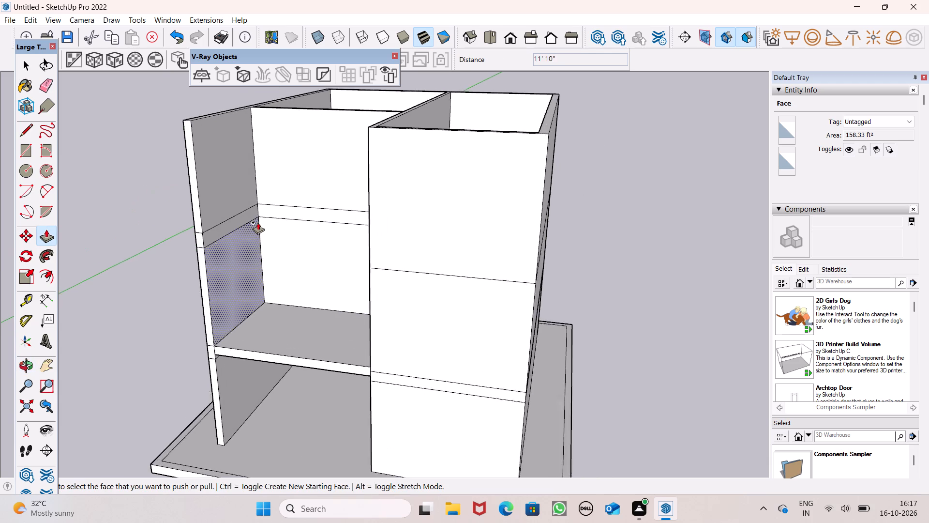
scroll(258, 222, "down", 2)
middle_click_drag(266, 241, 301, 203)
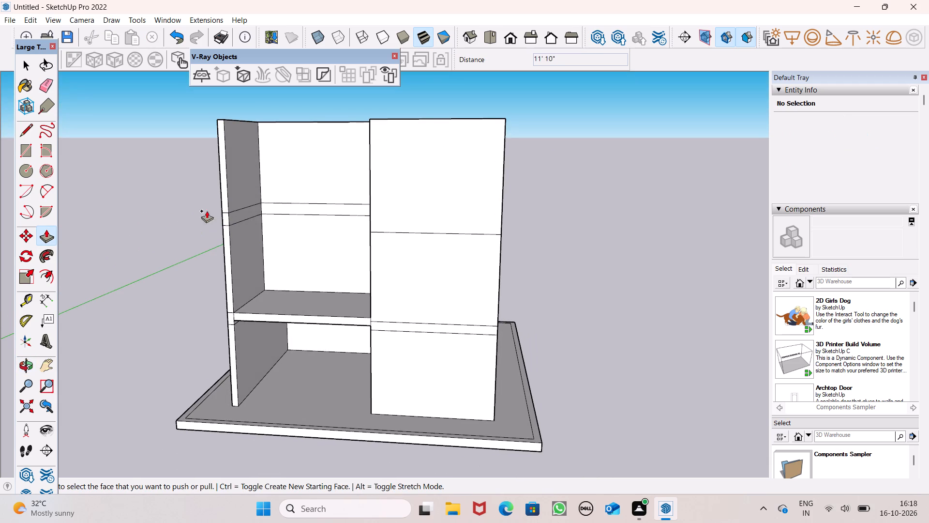
scroll(185, 214, "up", 1)
scroll(185, 223, "down", 1)
middle_click_drag(241, 263, 370, 280)
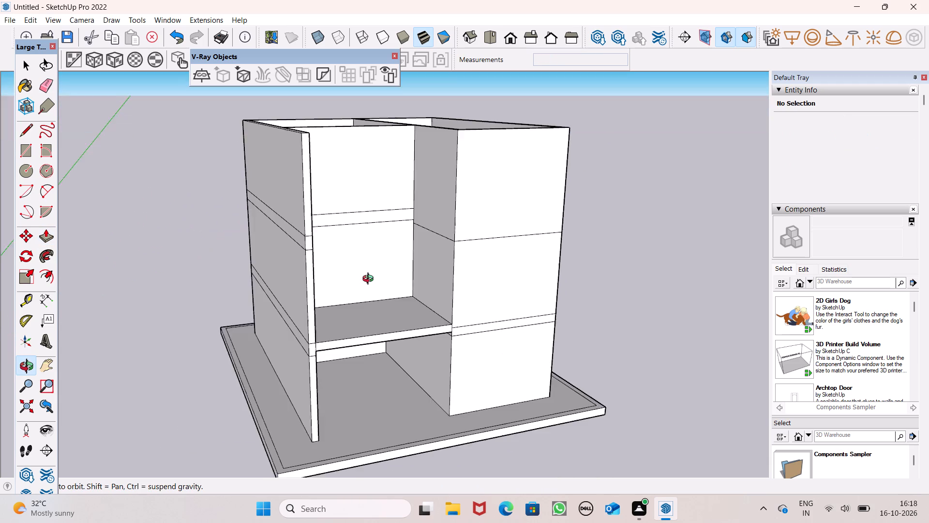
middle_click_drag(370, 280, 265, 317)
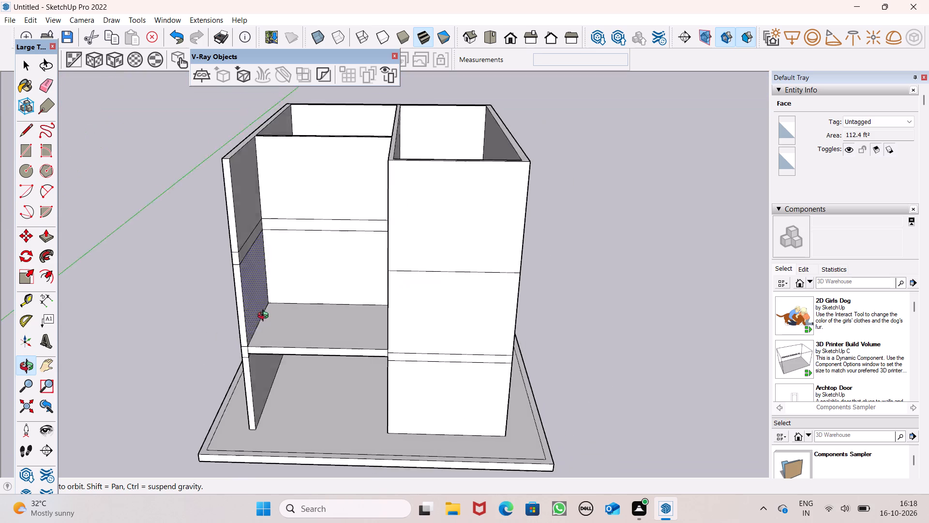
middle_click_drag(265, 317, 241, 296)
scroll(190, 293, "up", 1)
scroll(176, 268, "down", 1)
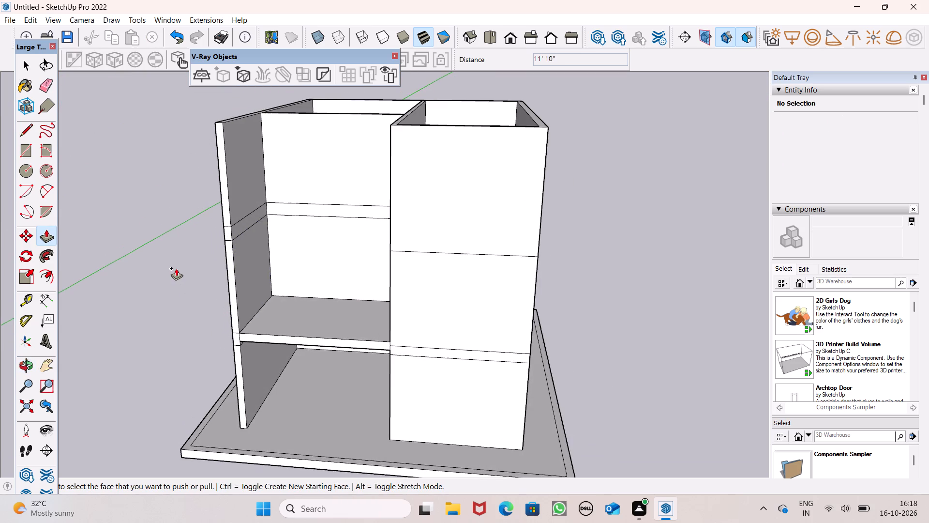
scroll(176, 268, "down", 2)
scroll(174, 228, "down", 9)
middle_click_drag(268, 266, 353, 333)
scroll(353, 333, "down", 1)
middle_click(353, 333)
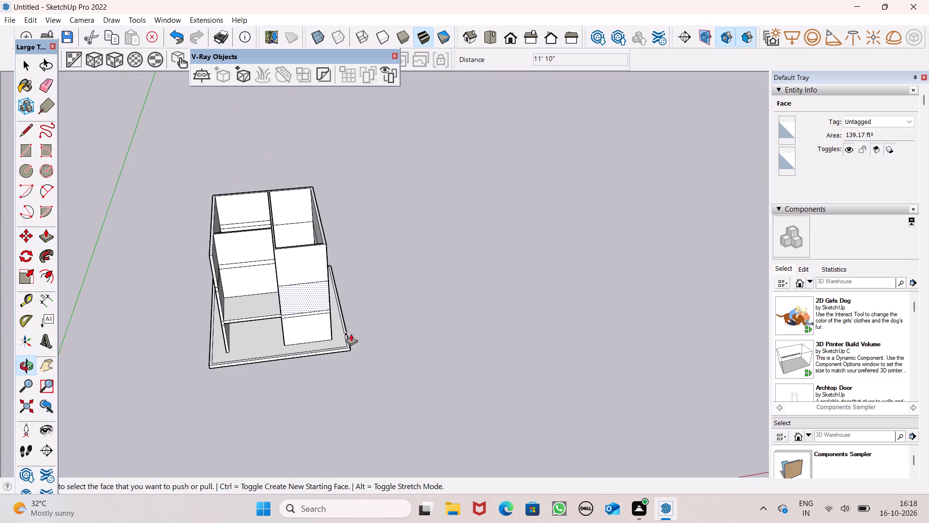
scroll(288, 318, "up", 4)
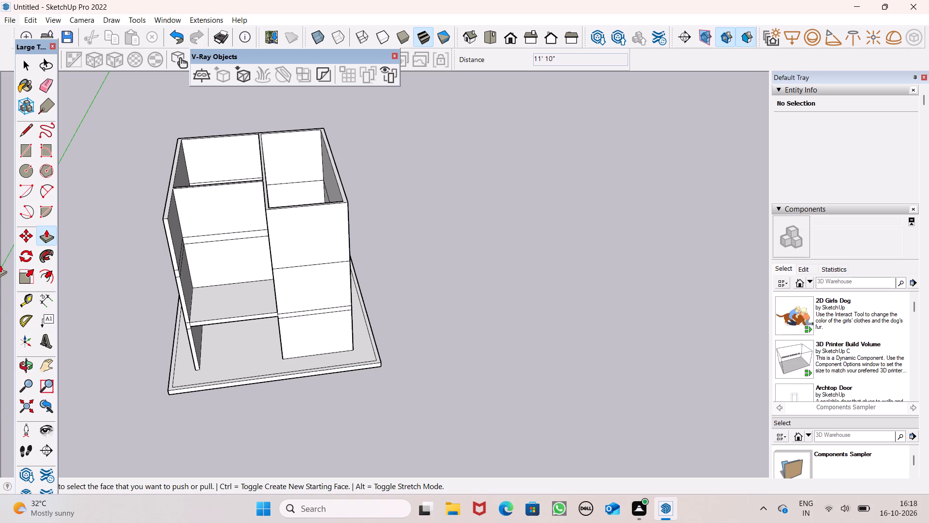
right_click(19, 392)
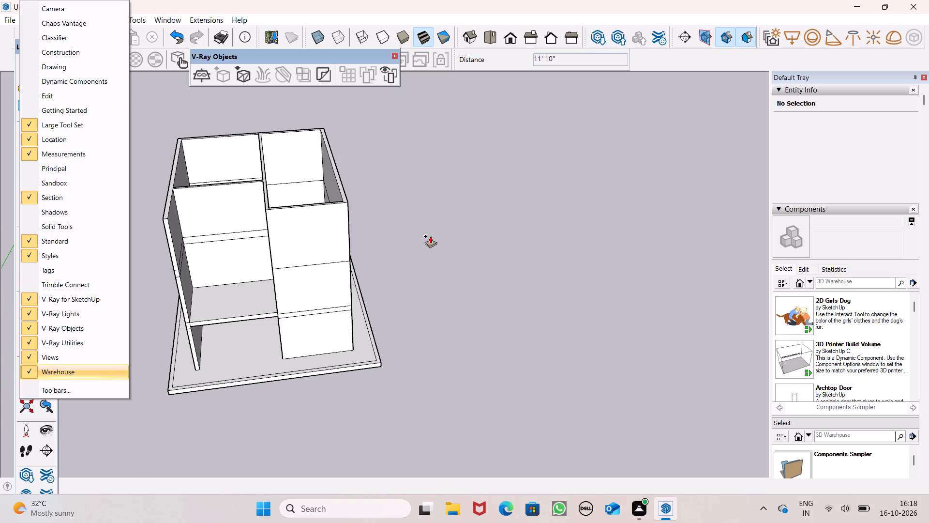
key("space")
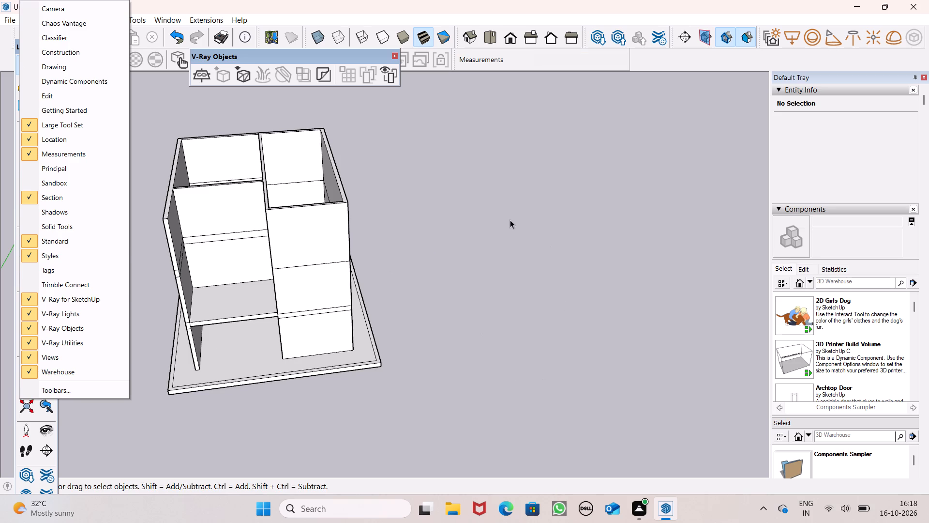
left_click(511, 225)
Push/Pull the narrow band on the open room's cross wall, between the second and third levels, forward 11' 2 7/8" as the third-level floor slab.
scroll(239, 174, "down", 1)
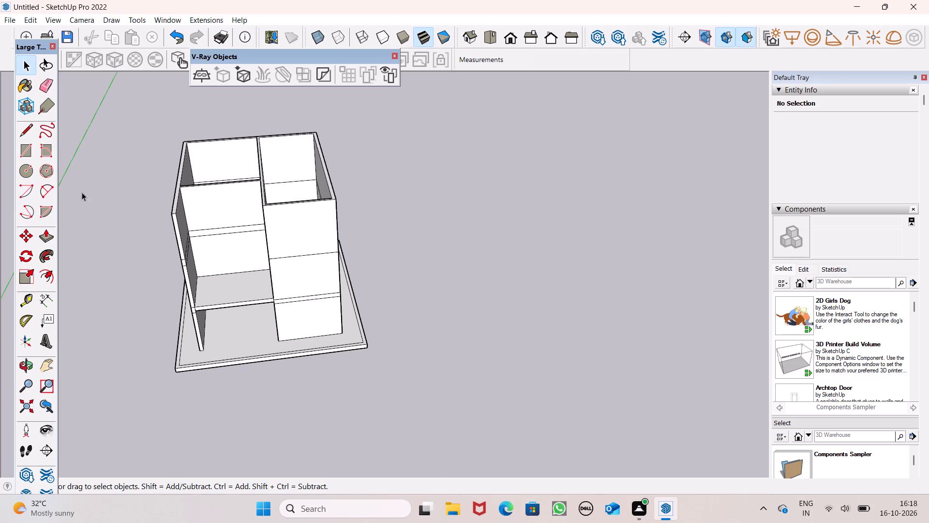
scroll(70, 200, "down", 1)
middle_click_drag(132, 266, 119, 210)
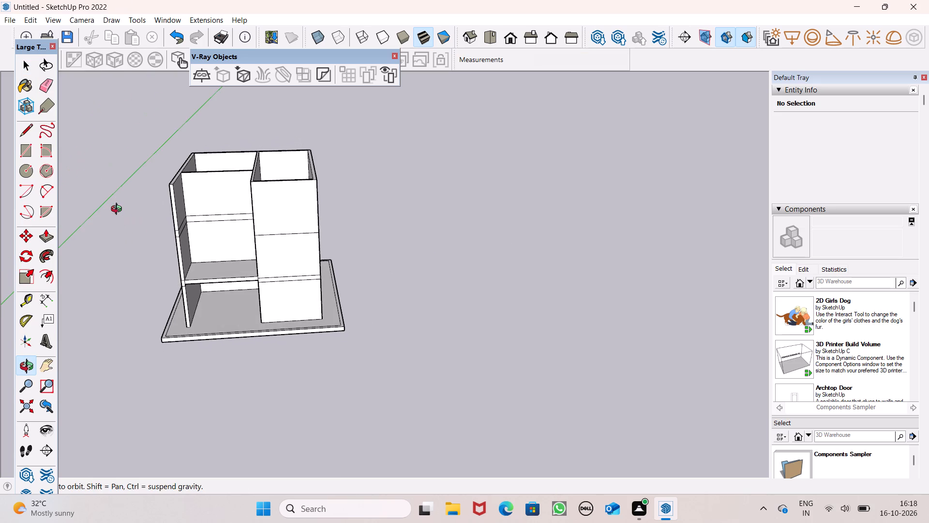
middle_click_drag(119, 210, 117, 210)
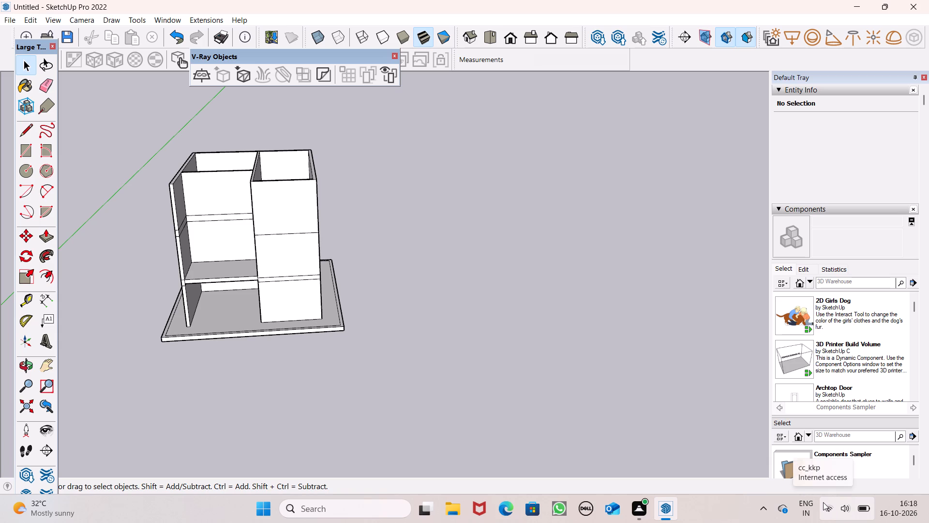
scroll(218, 258, "up", 1)
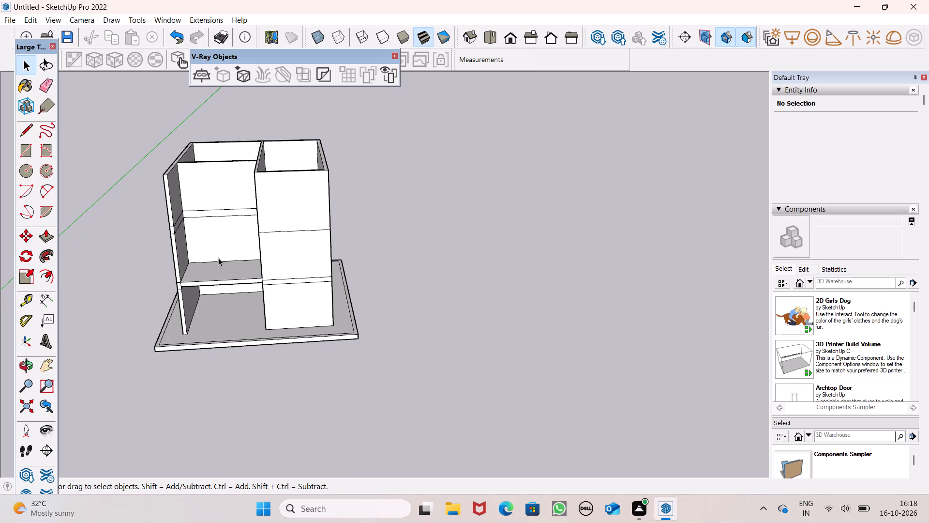
scroll(217, 250, "up", 7)
scroll(217, 243, "down", 5)
middle_click_drag(217, 244, 212, 222)
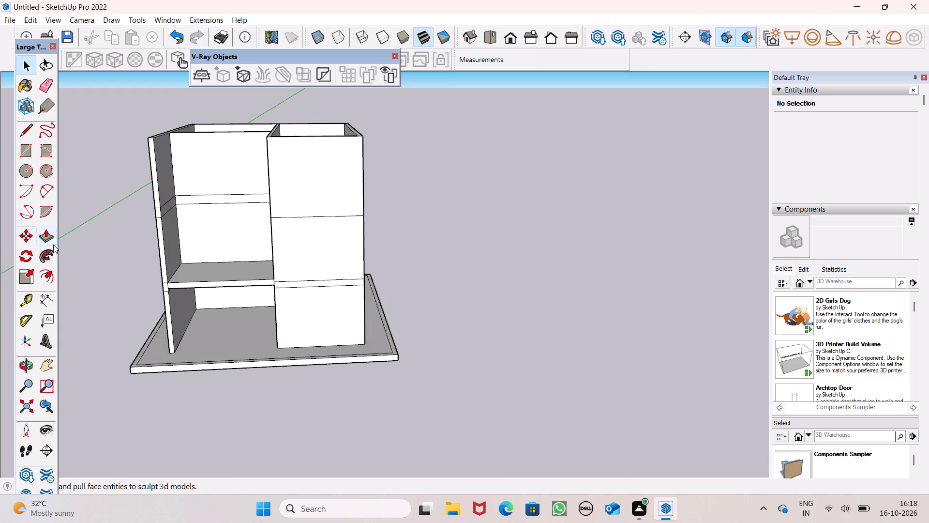
left_click(40, 241)
scroll(120, 226, "up", 6)
scroll(182, 200, "up", 1)
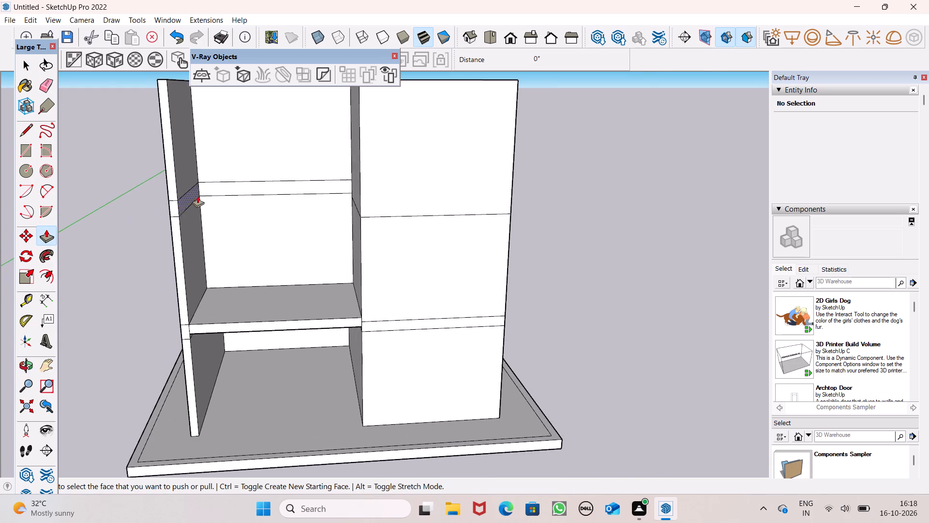
scroll(197, 196, "up", 3)
left_click_drag(213, 189, 160, 265)
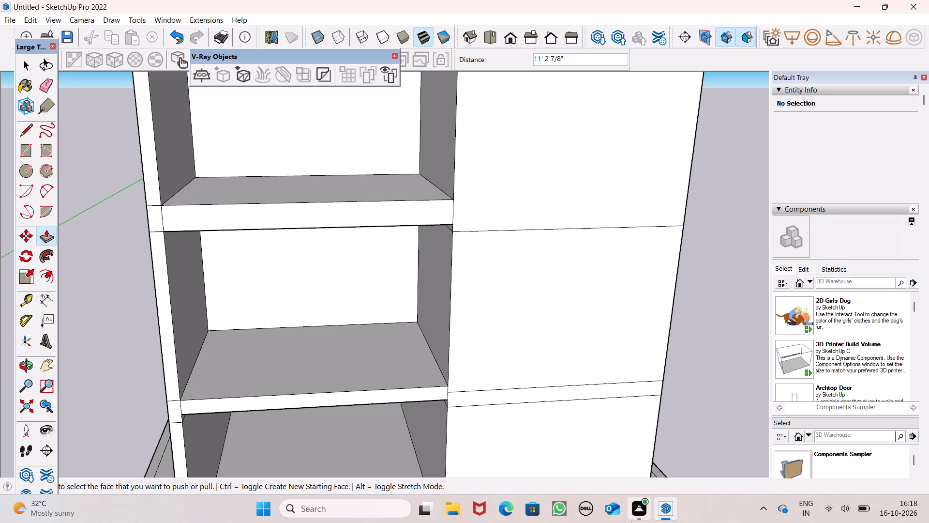
Examine the third-level floor slab and its alignment with the adjoining closed room's walls from the front and above.
scroll(519, 459, "down", 1)
scroll(493, 310, "down", 8)
middle_click_drag(529, 299, 465, 277)
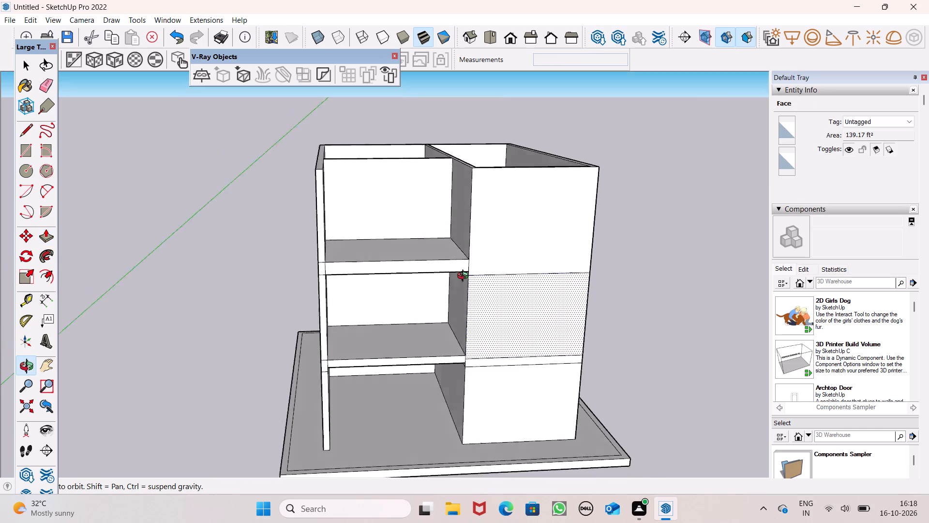
middle_click_drag(465, 277, 427, 248)
scroll(420, 231, "up", 5)
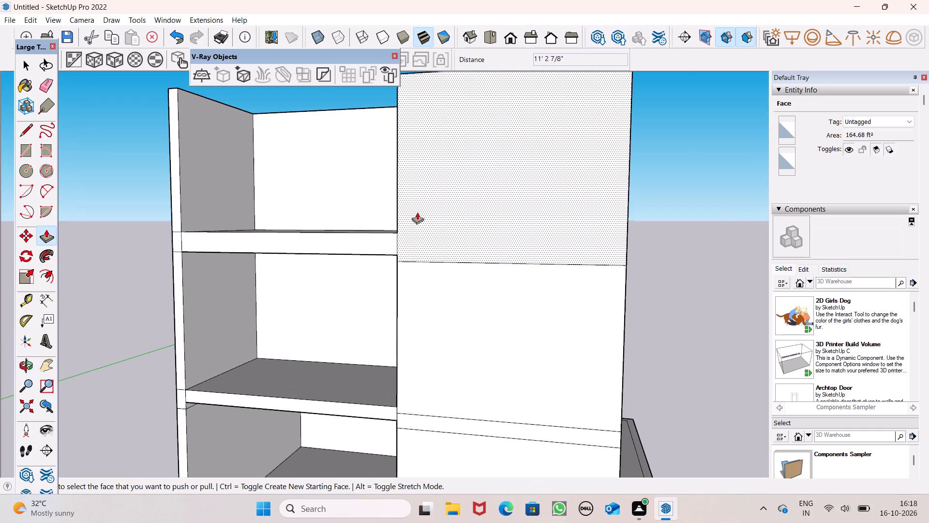
scroll(417, 212, "up", 3)
middle_click(418, 240)
scroll(424, 227, "down", 3)
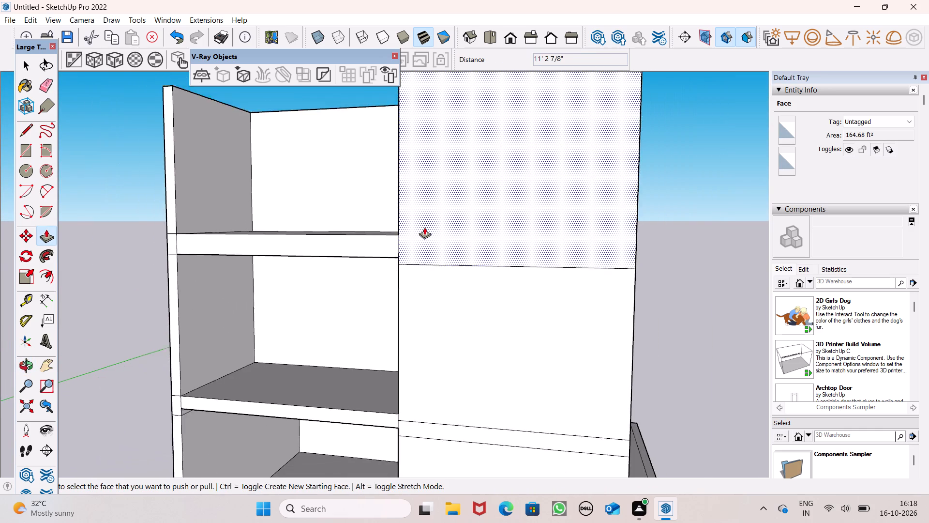
scroll(424, 227, "down", 2)
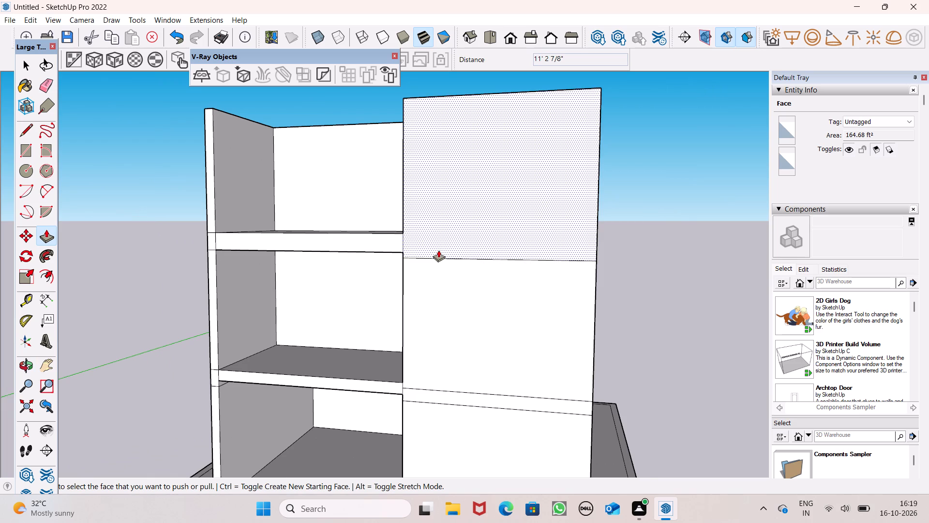
middle_click_drag(438, 250, 487, 248)
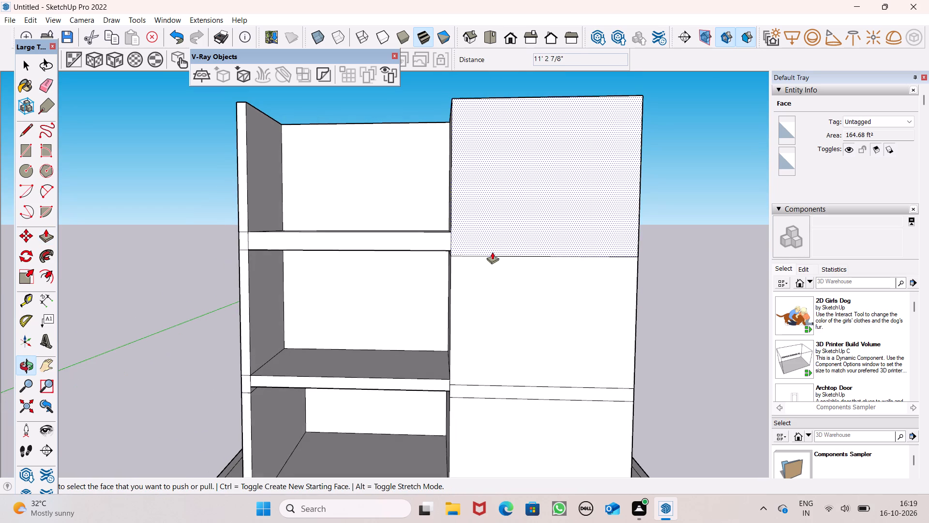
scroll(540, 204, "down", 4)
middle_click_drag(533, 233, 537, 248)
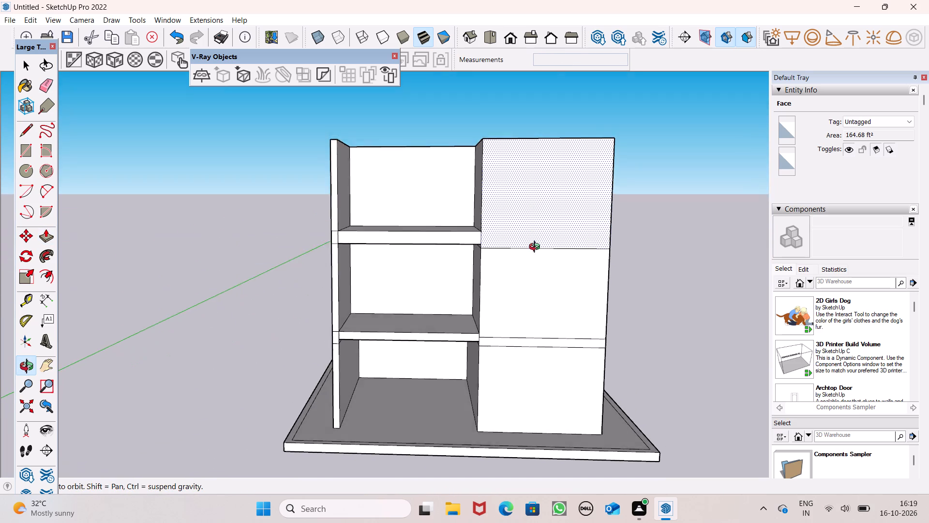
middle_click_drag(537, 248, 535, 263)
scroll(506, 290, "up", 1)
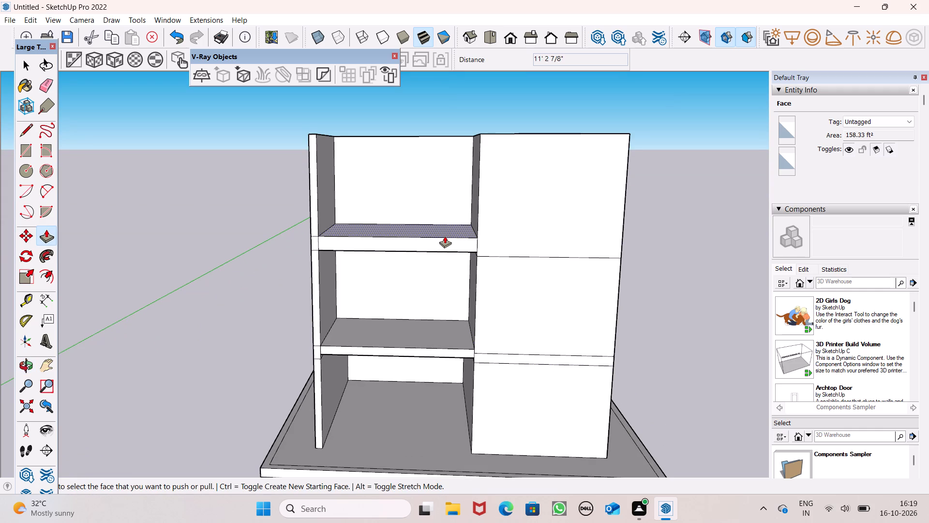
scroll(447, 240, "down", 4)
middle_click_drag(450, 232, 457, 283)
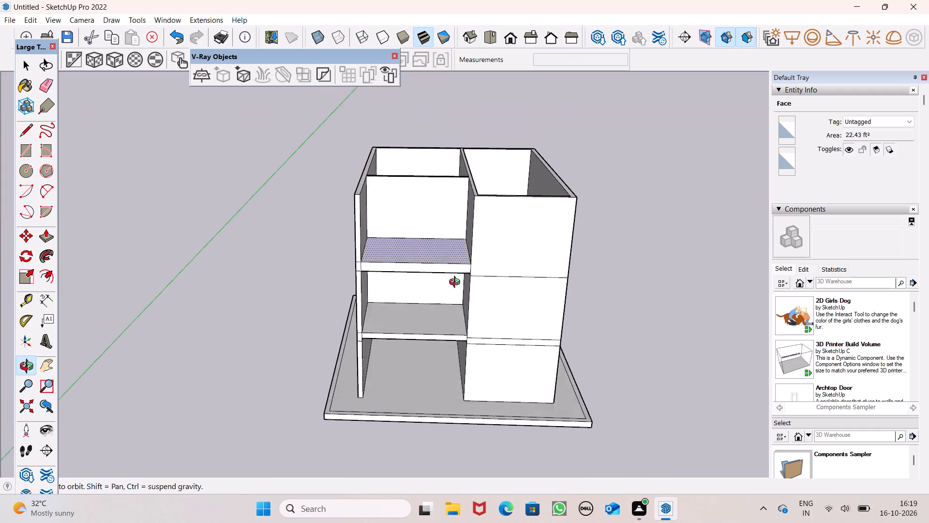
middle_click_drag(457, 283, 461, 301)
Push/Pull the top of the open room's joined walls up 1' 5" to add a slab-depth band above the third level.
scroll(439, 173, "up", 5)
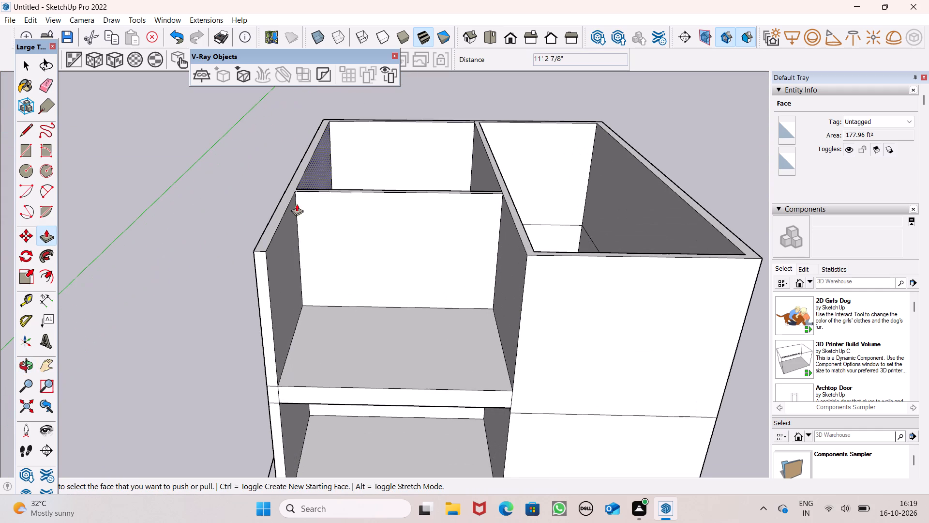
left_click_drag(277, 219, 279, 203)
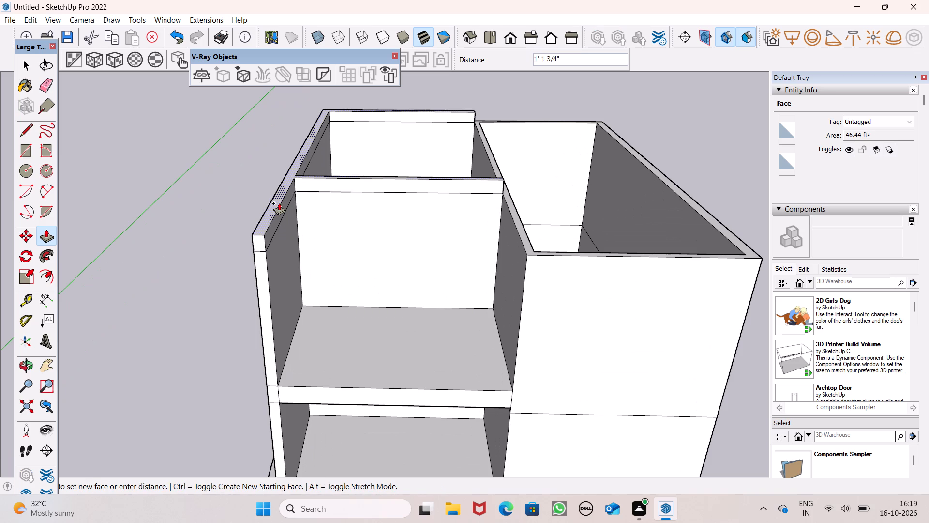
left_click_drag(279, 203, 282, 185)
type("1'5")
left_click_drag(282, 185, 282, 182)
key("shift+quotedbl")
key("Return")
scroll(282, 182, "down", 2)
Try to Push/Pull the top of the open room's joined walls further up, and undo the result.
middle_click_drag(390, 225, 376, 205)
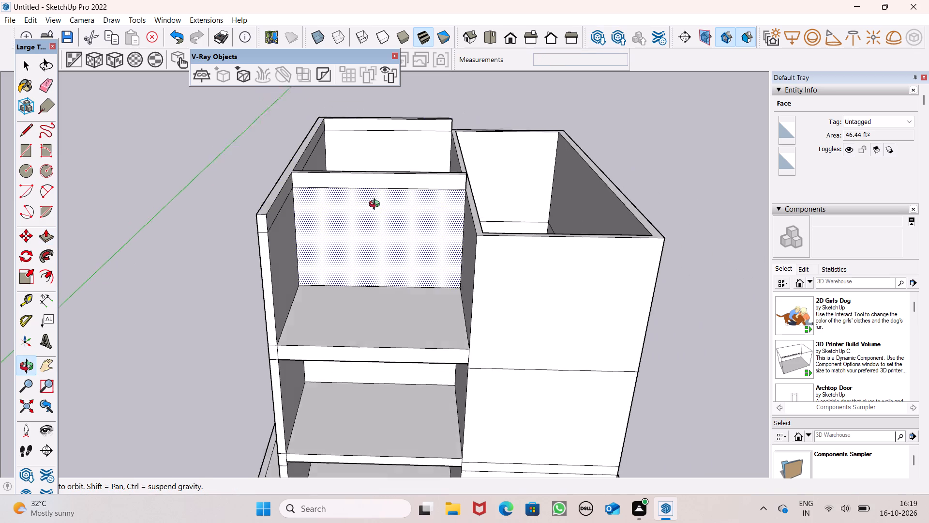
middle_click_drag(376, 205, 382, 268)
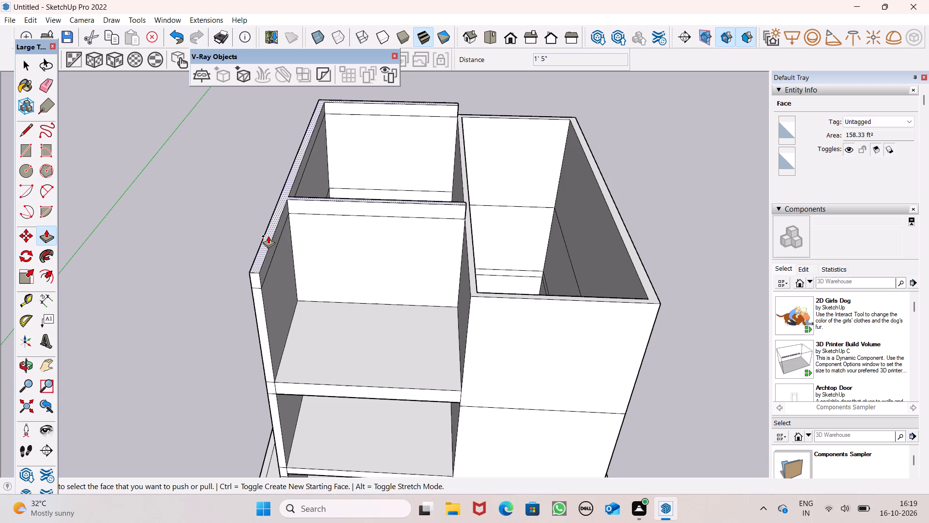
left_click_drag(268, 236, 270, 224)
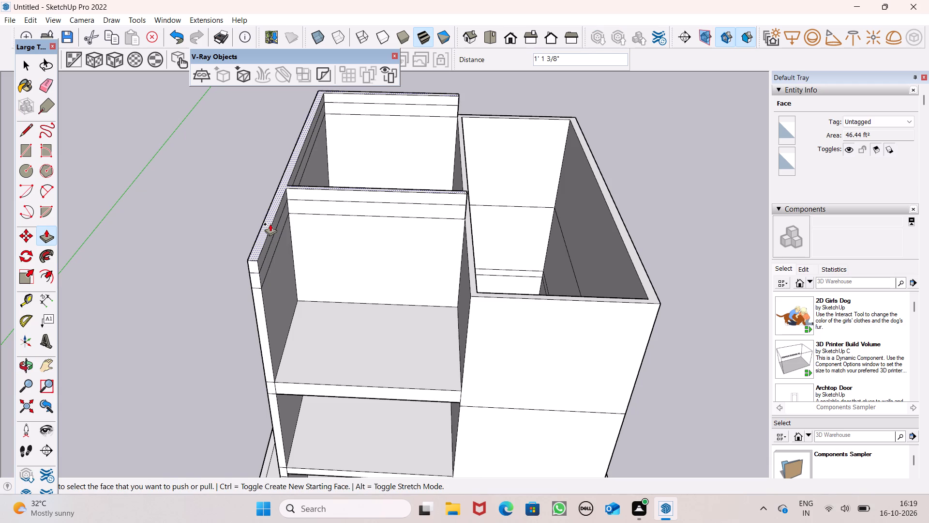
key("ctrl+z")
Push/Pull the top band of the open room's cross wall forward 11' 2 7/8" to form the slab over the third level.
left_click_drag(319, 208, 270, 279)
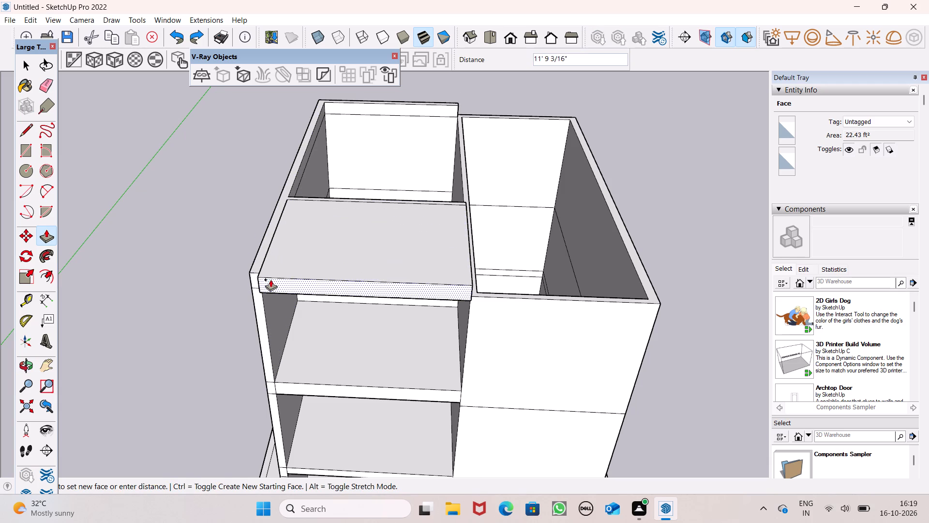
left_click_drag(270, 279, 250, 278)
scroll(349, 213, "down", 1)
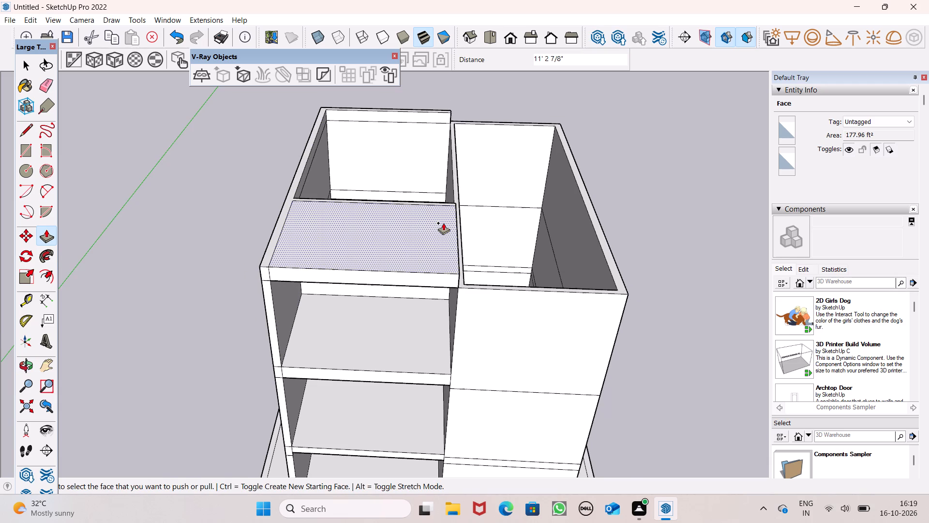
Push/Pull the top of the adjoining closed room's rectangular wall outline up 13' 3".
middle_click_drag(585, 245, 528, 265)
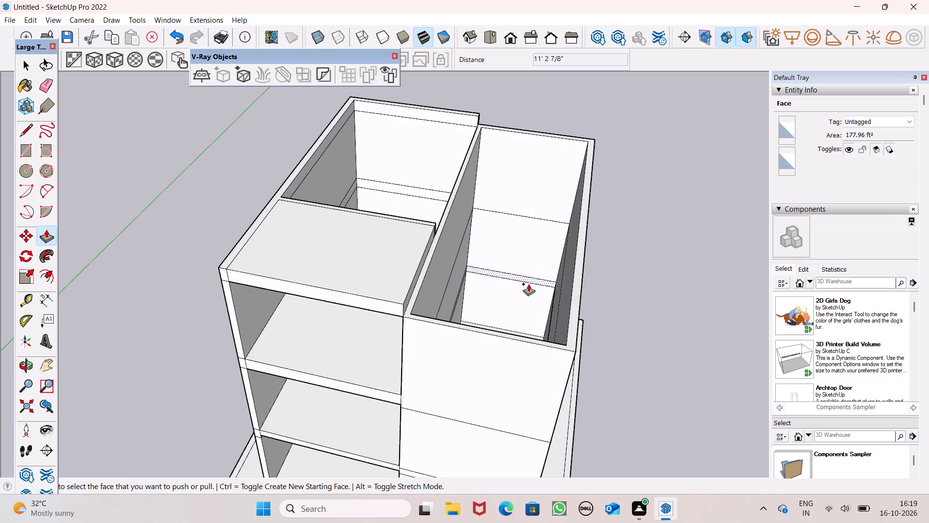
left_click_drag(575, 338, 569, 238)
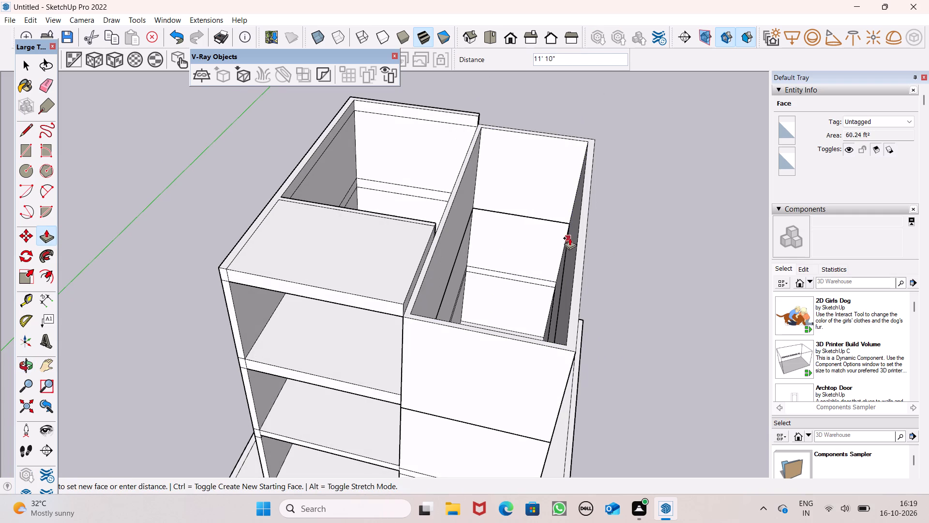
left_click_drag(569, 238, 590, 193)
scroll(580, 238, "down", 4)
middle_click_drag(575, 277, 632, 158)
scroll(626, 191, "down", 2)
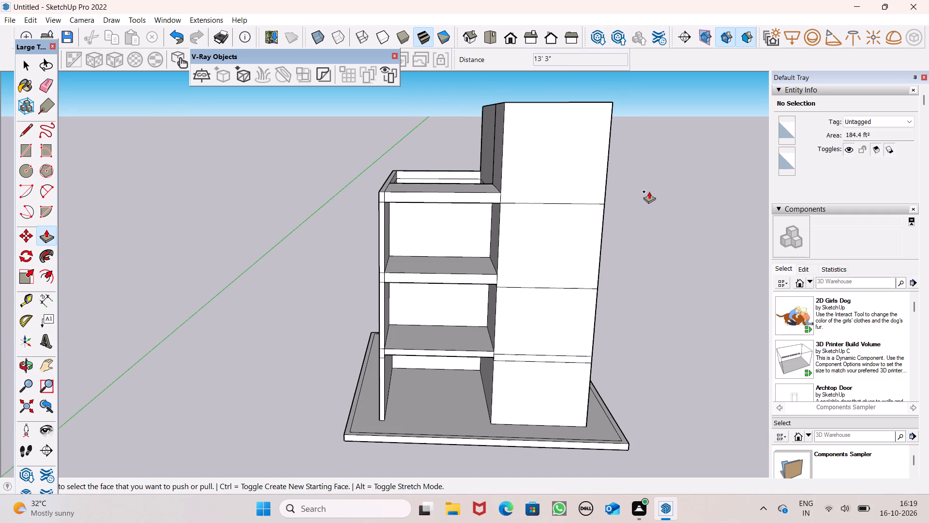
Push/Pull the top of the closed room's rectangular wall outline down 3' 6 1/2".
middle_click_drag(644, 197, 574, 214)
middle_click_drag(596, 131, 540, 293)
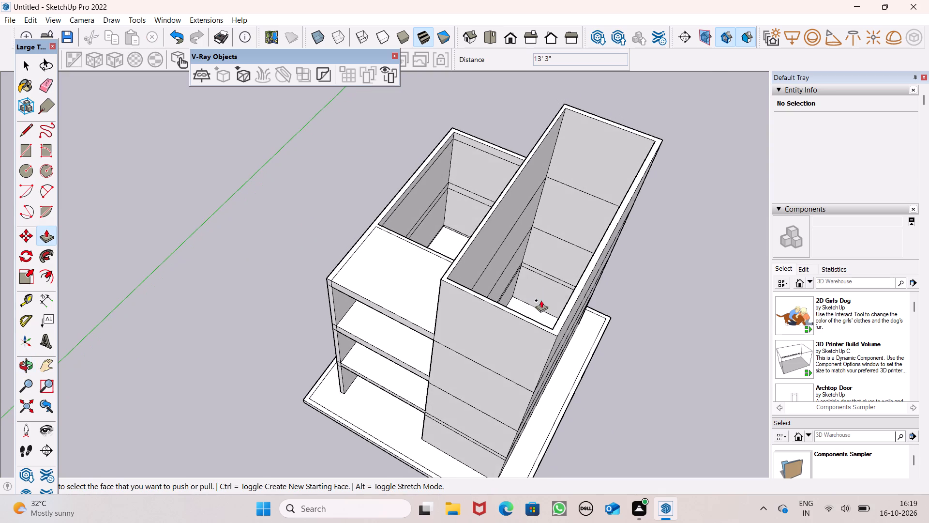
scroll(555, 319, "up", 5)
left_click_drag(565, 333, 565, 351)
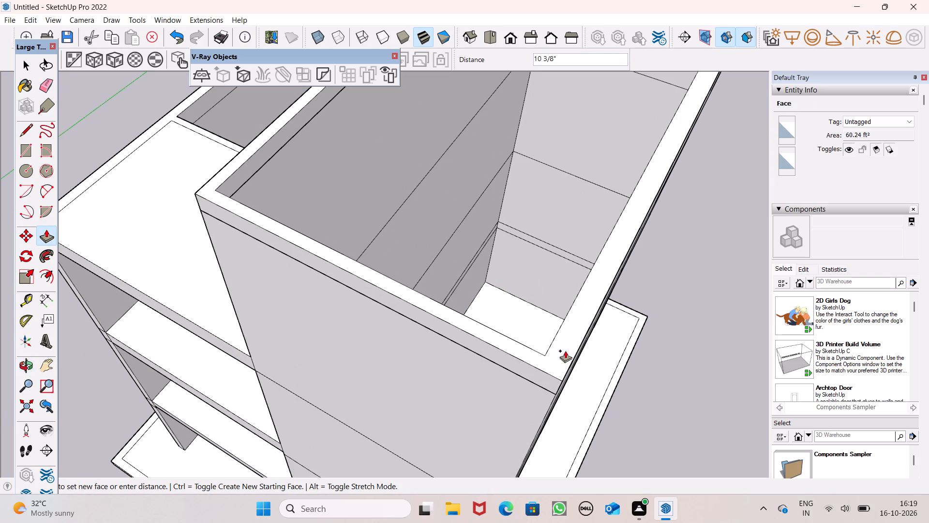
left_click_drag(565, 351, 553, 392)
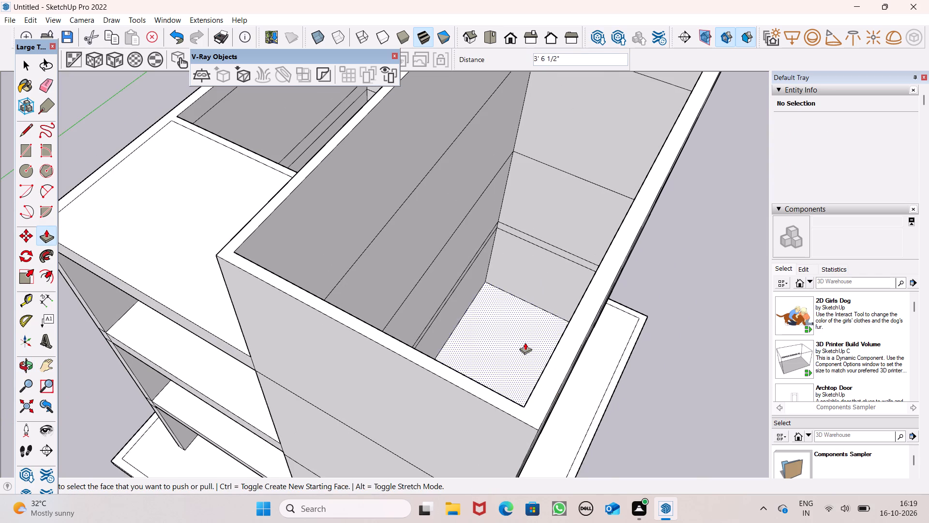
Draw an 11 5/8" line on the rear wall's inner top edge and a 23' 7/16" line along the tower wall to close the rear opening.
scroll(512, 334, "down", 5)
middle_click_drag(501, 354, 581, 192)
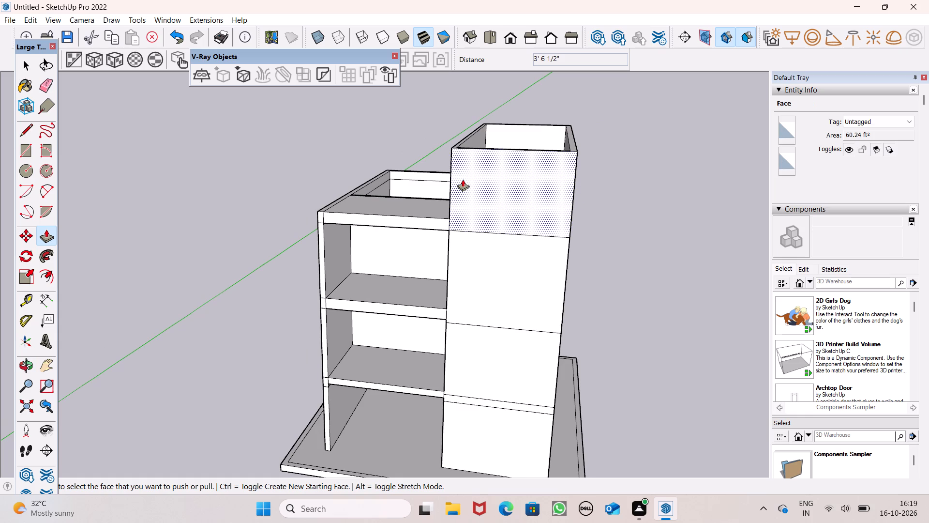
middle_click_drag(462, 184, 553, 290)
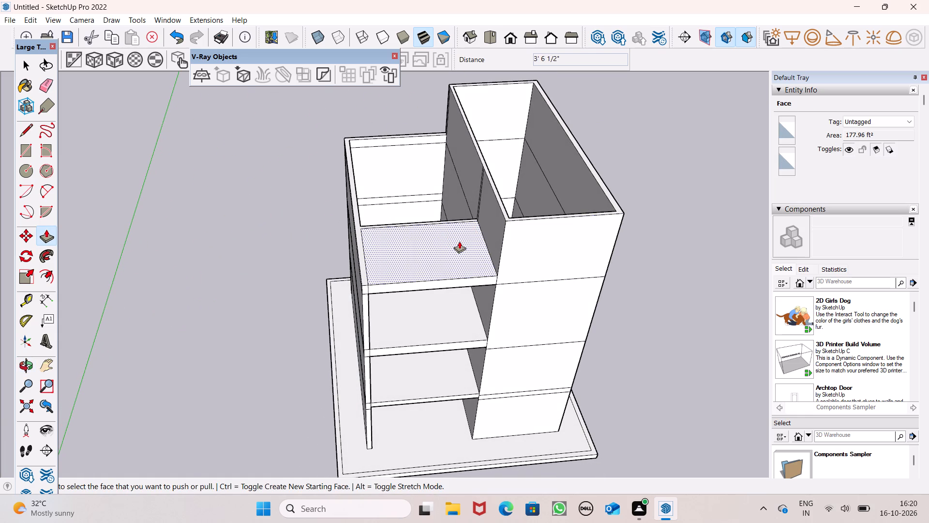
left_click(25, 132)
scroll(390, 160, "up", 6)
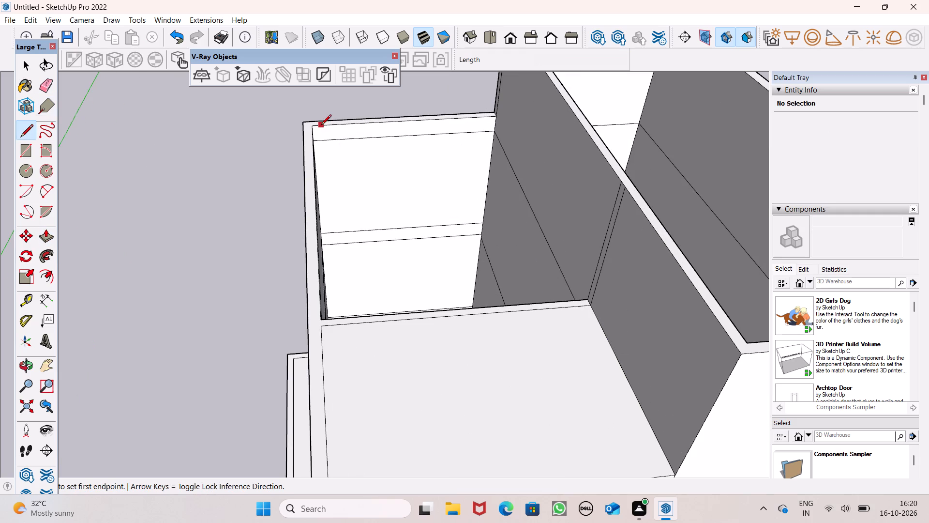
left_click(312, 126)
left_click(324, 127)
scroll(412, 183, "down", 2)
middle_click_drag(457, 210, 461, 216)
scroll(462, 217, "up", 1)
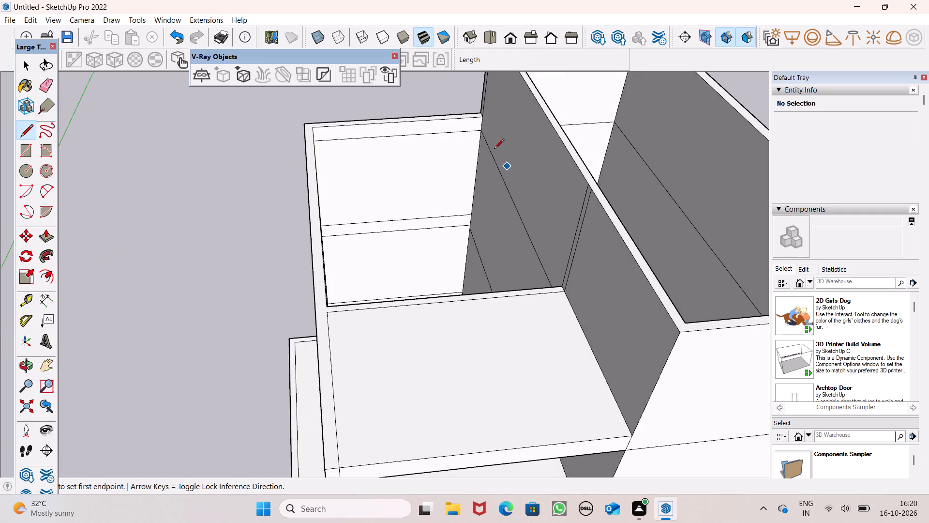
left_click(484, 116)
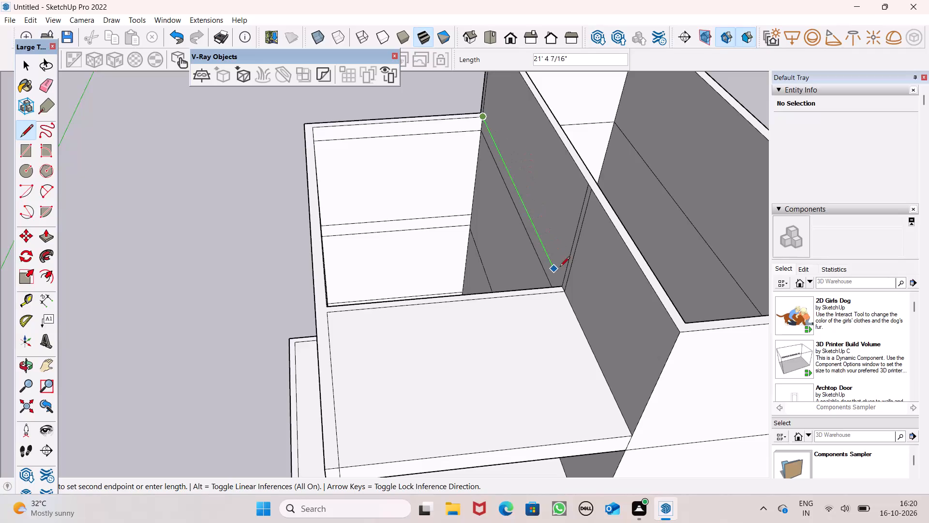
left_click(559, 283)
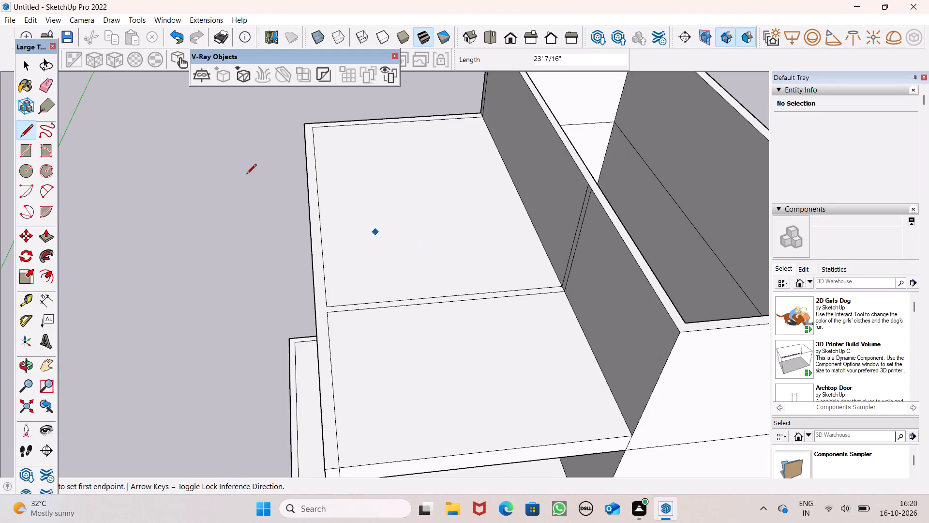
Erase the cross wall's two dividing lines and the outer side wall's inner edge line from the top slab.
left_click(47, 90)
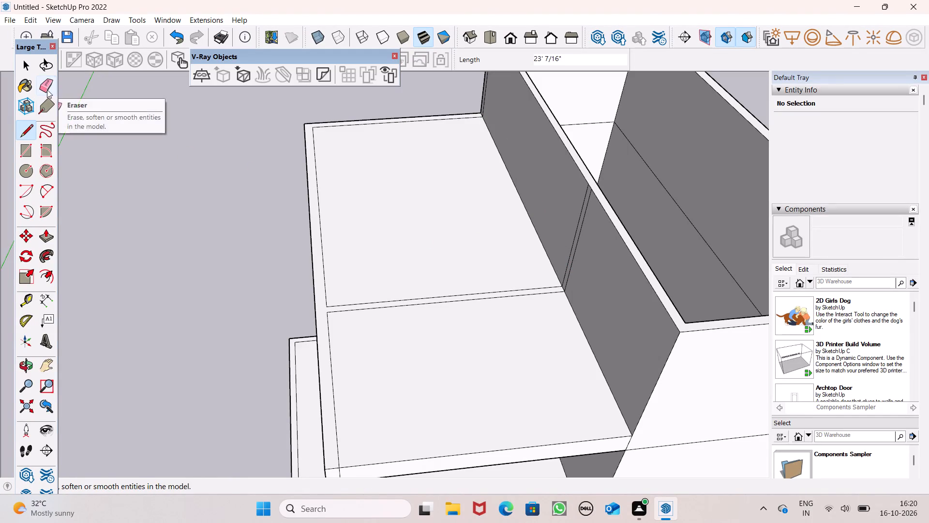
left_click_drag(475, 275, 476, 307)
scroll(422, 225, "down", 3)
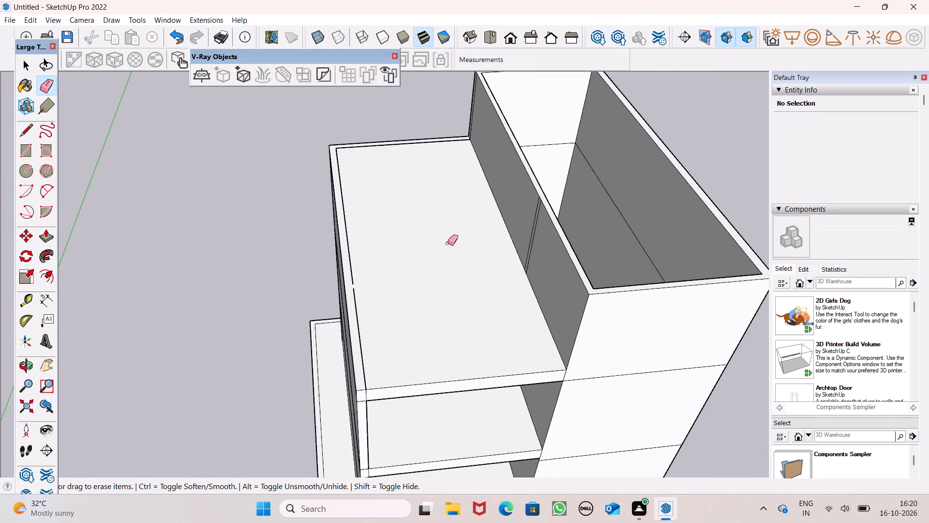
scroll(376, 287, "up", 5)
left_click(346, 294)
left_click(345, 273)
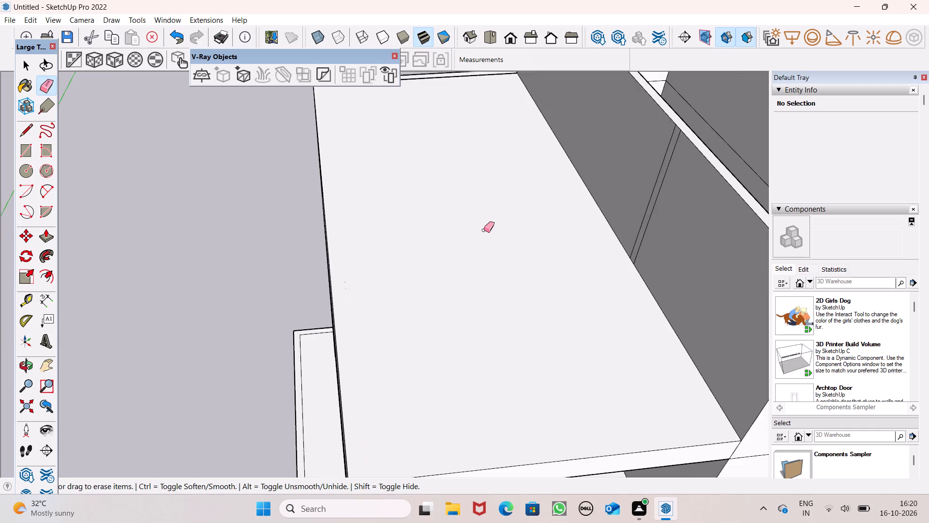
Examine the cleaned top slab, the taller closed room and the building's open front from several angles.
scroll(484, 230, "down", 5)
scroll(542, 246, "up", 4)
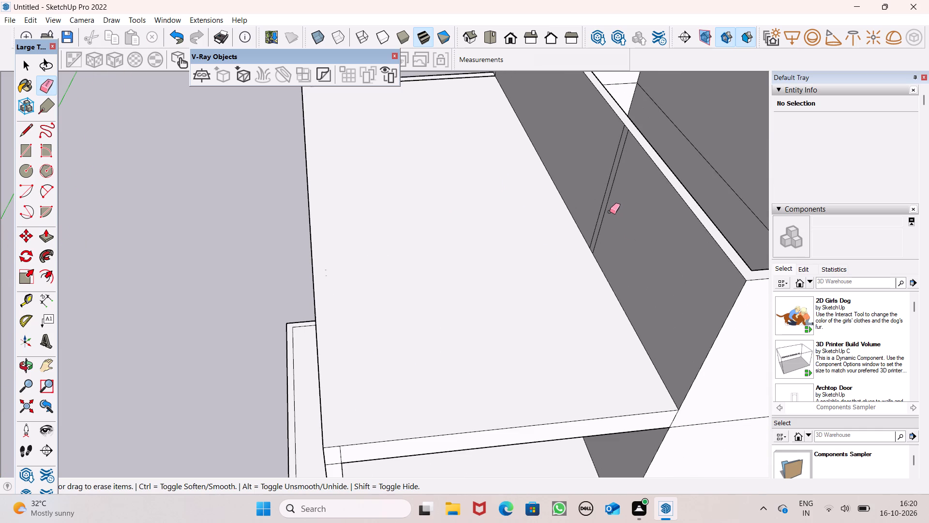
scroll(603, 220, "down", 5)
middle_click_drag(600, 246, 455, 250)
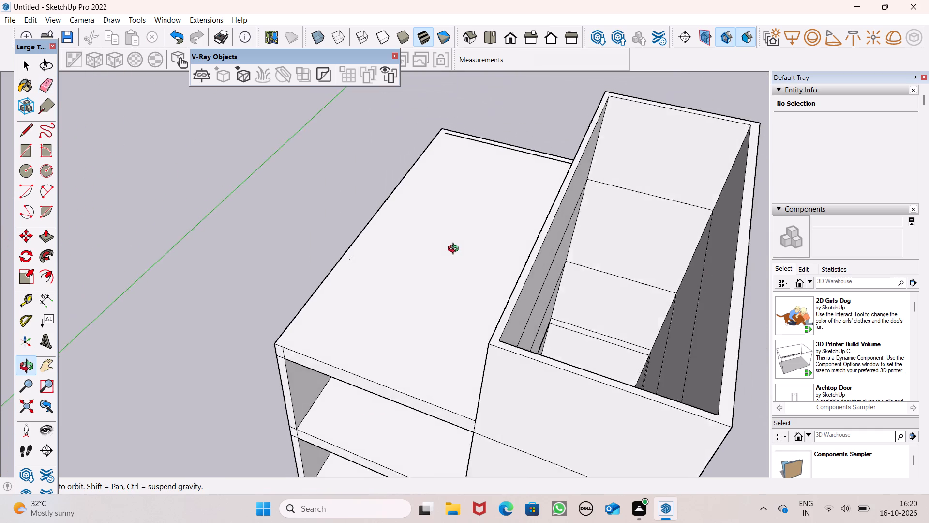
middle_click_drag(455, 250, 463, 235)
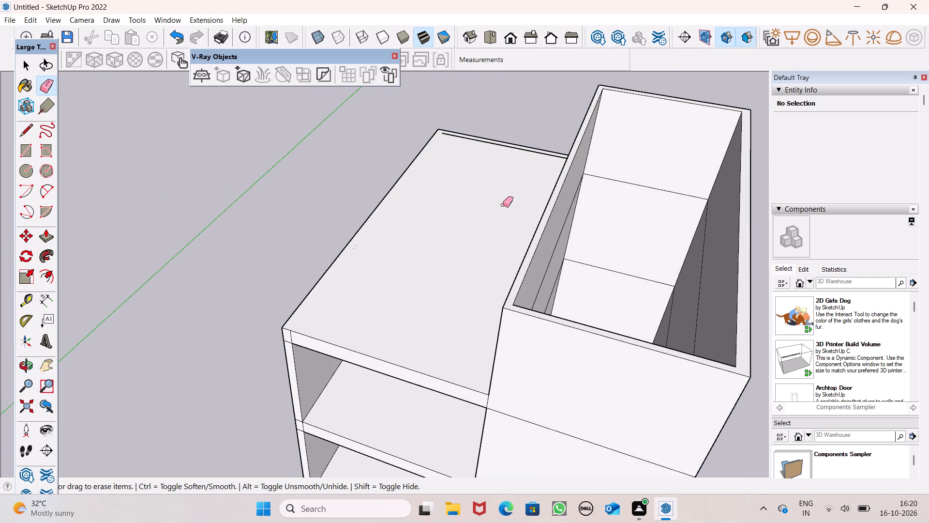
scroll(482, 247, "down", 4)
scroll(530, 251, "down", 4)
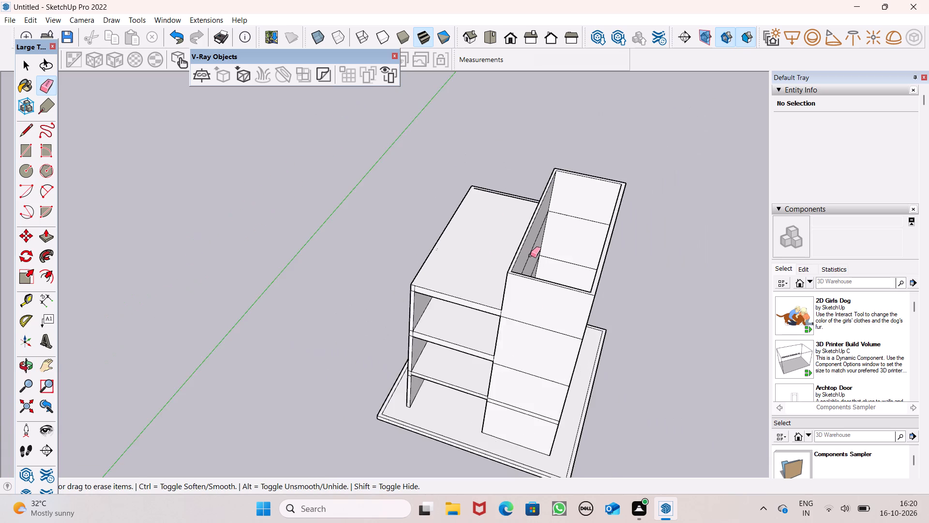
middle_click_drag(529, 317, 628, 234)
scroll(628, 425, "up", 4)
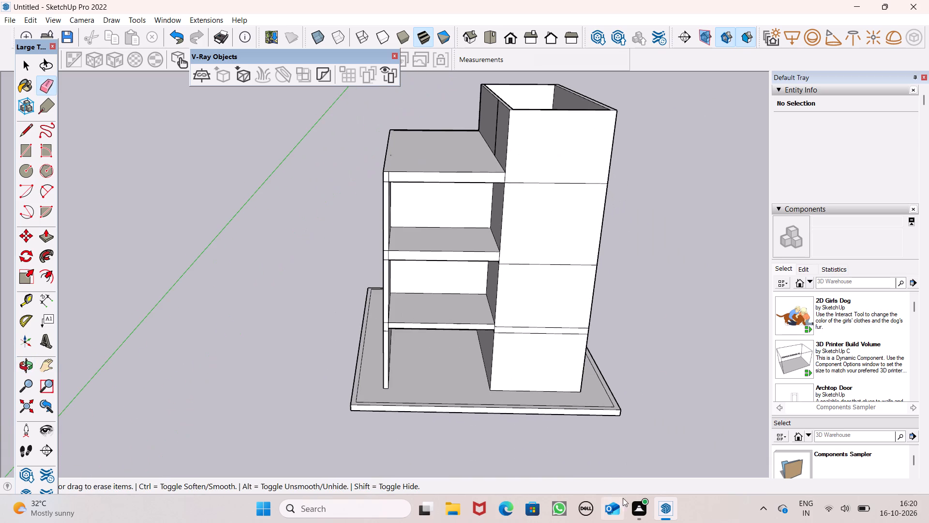
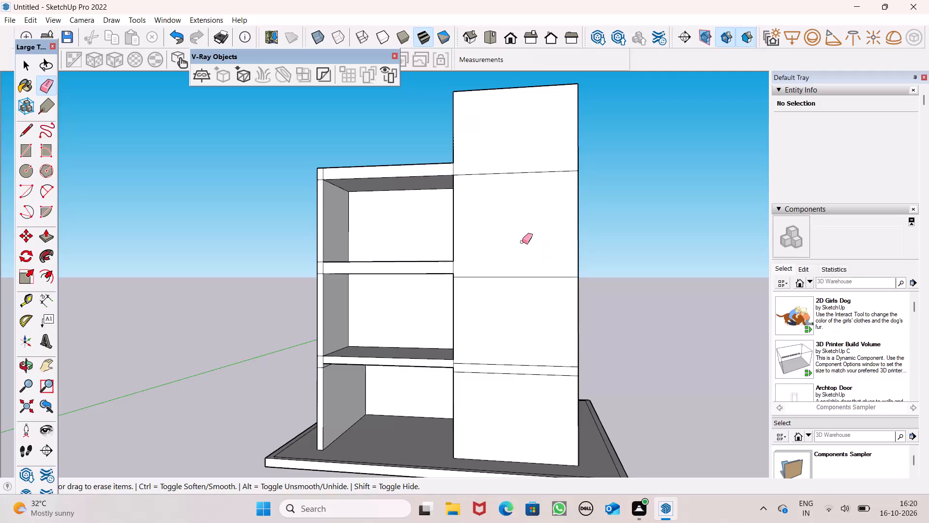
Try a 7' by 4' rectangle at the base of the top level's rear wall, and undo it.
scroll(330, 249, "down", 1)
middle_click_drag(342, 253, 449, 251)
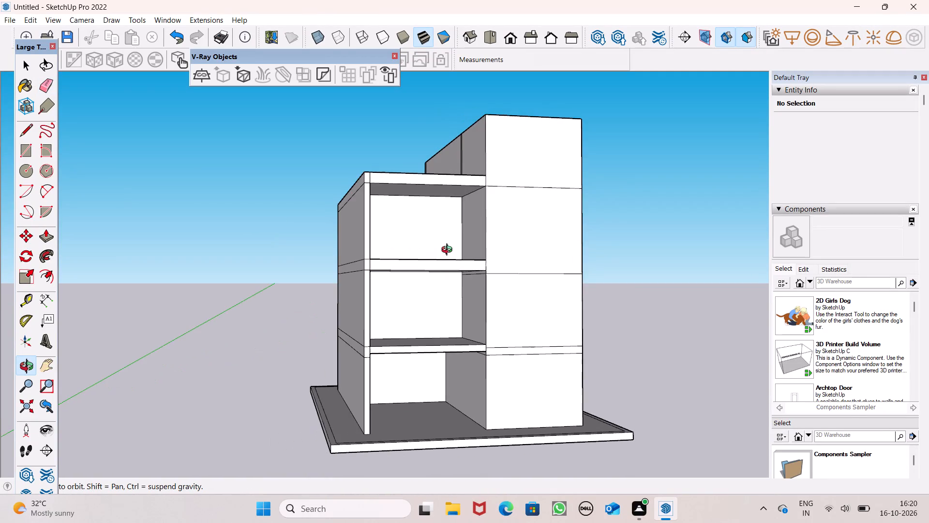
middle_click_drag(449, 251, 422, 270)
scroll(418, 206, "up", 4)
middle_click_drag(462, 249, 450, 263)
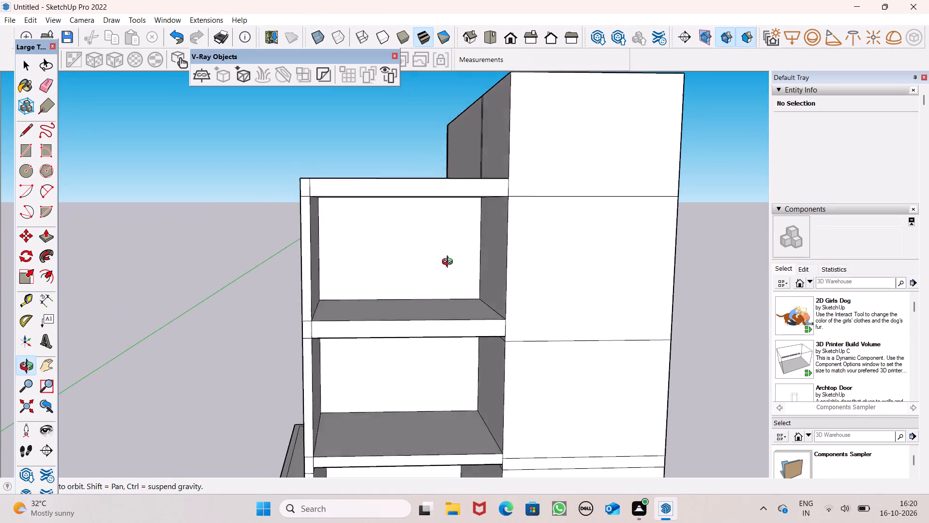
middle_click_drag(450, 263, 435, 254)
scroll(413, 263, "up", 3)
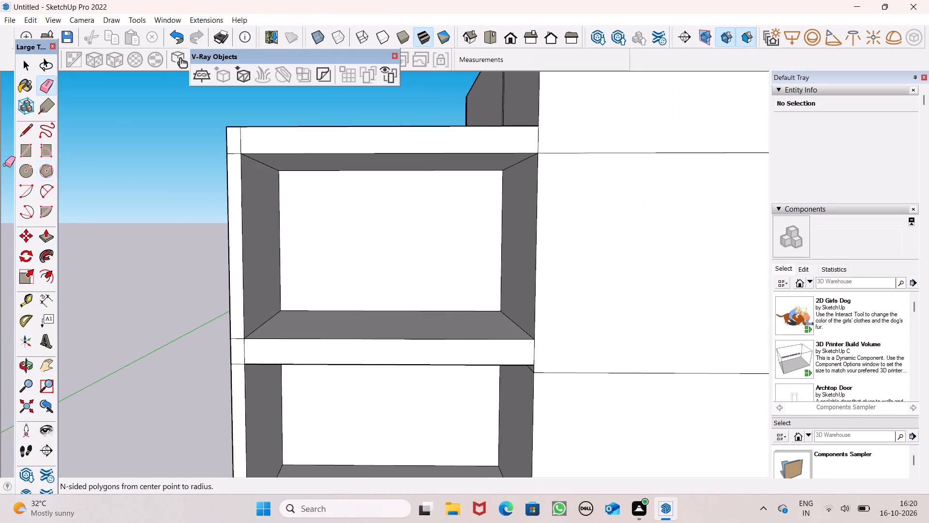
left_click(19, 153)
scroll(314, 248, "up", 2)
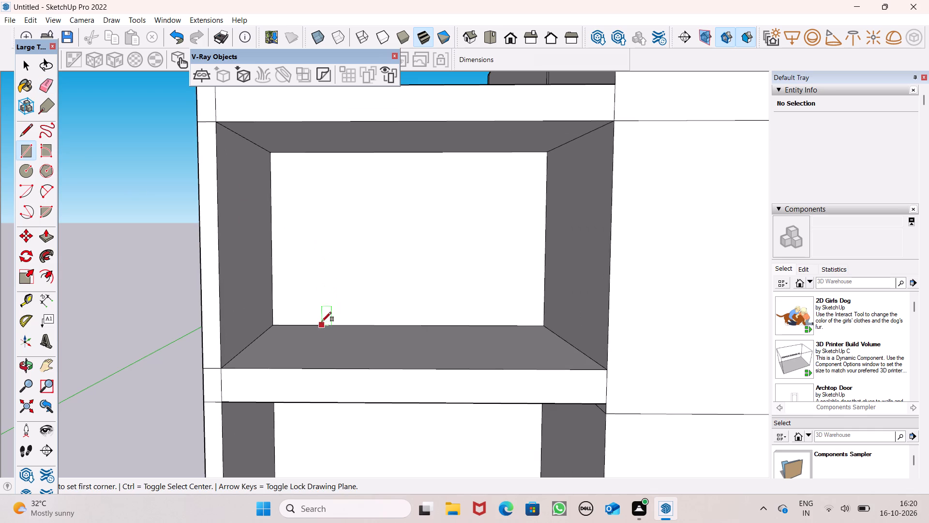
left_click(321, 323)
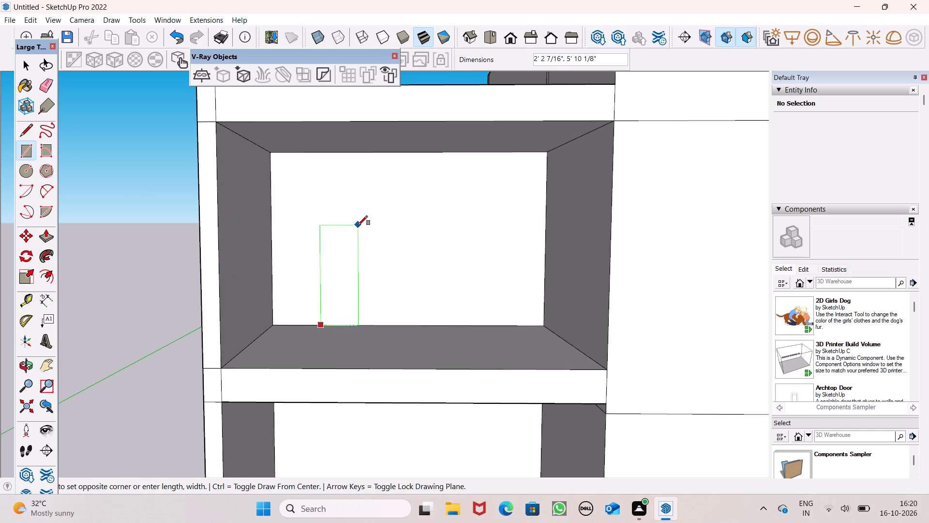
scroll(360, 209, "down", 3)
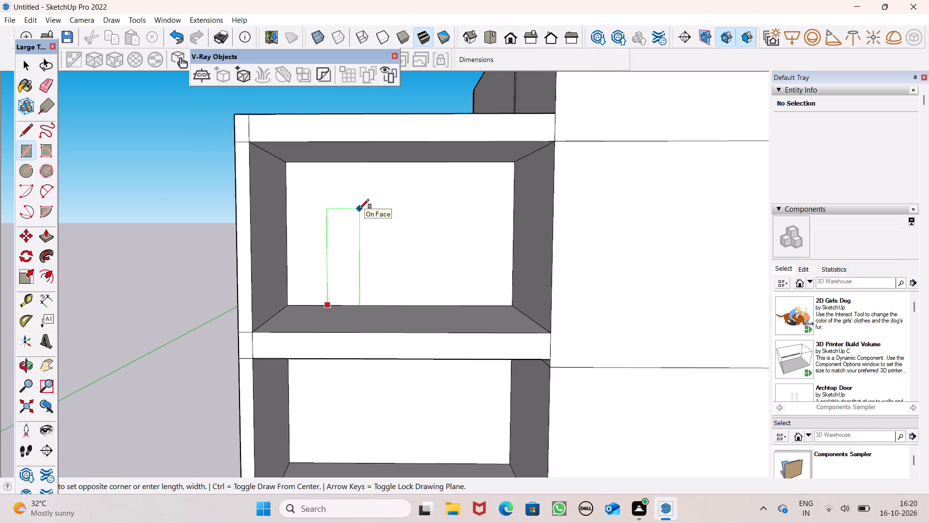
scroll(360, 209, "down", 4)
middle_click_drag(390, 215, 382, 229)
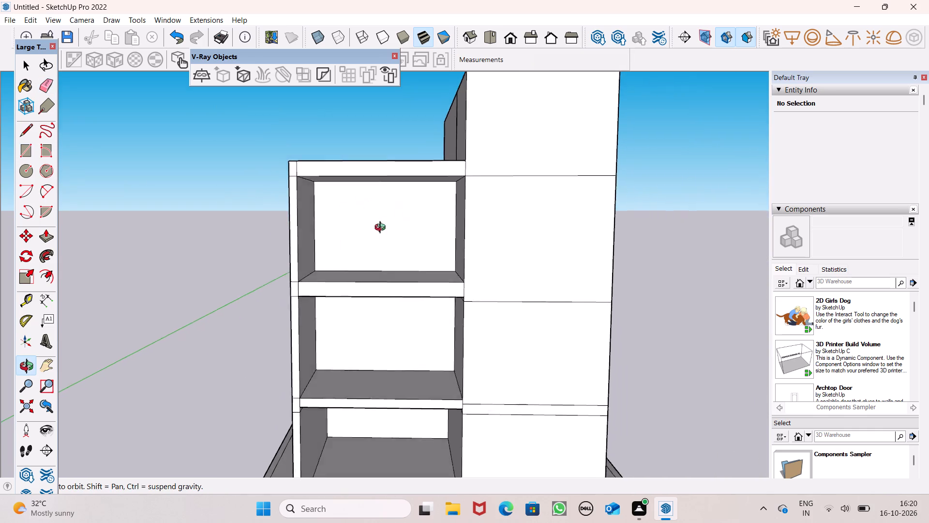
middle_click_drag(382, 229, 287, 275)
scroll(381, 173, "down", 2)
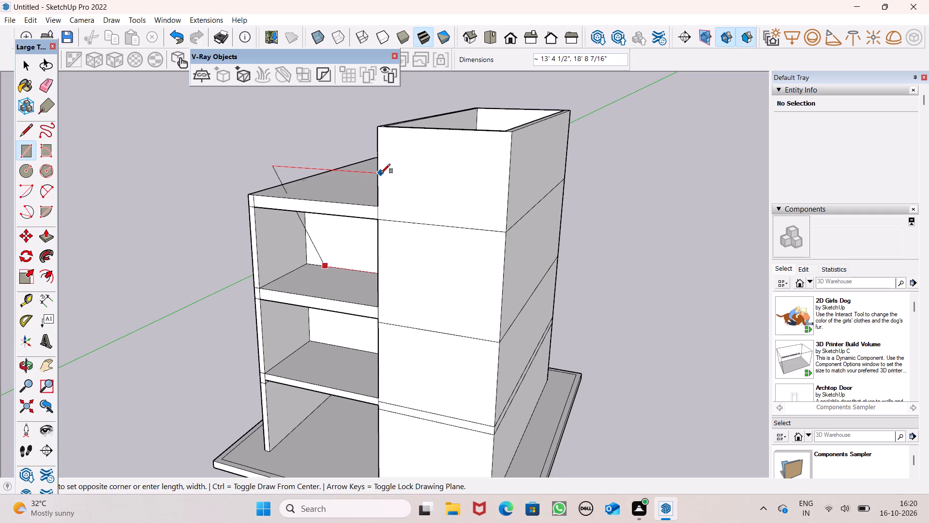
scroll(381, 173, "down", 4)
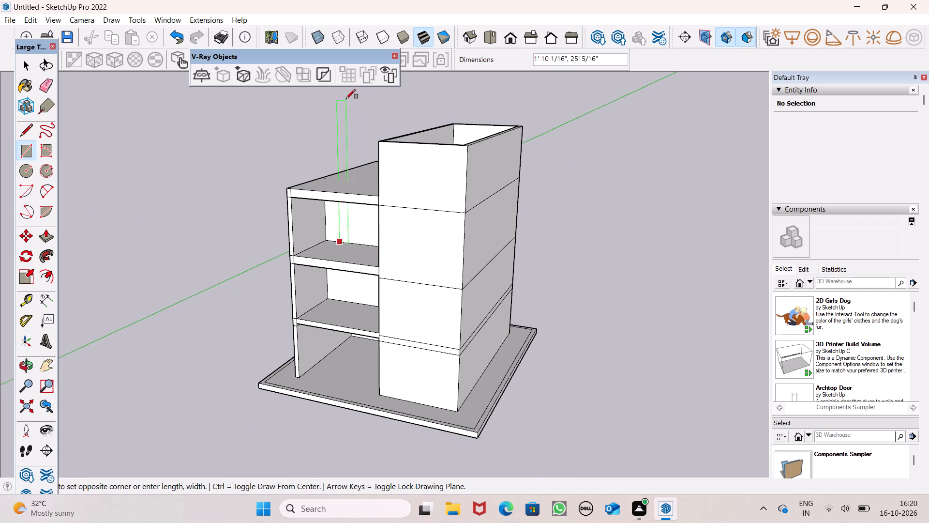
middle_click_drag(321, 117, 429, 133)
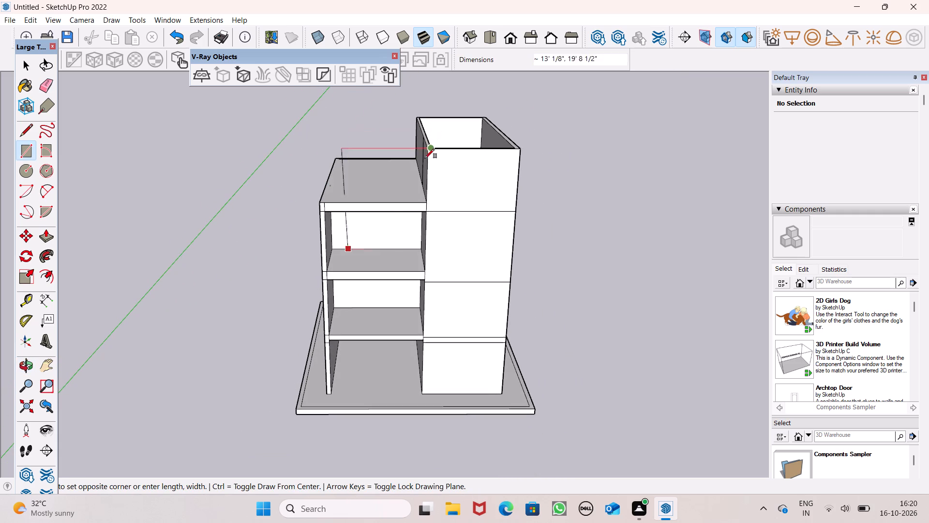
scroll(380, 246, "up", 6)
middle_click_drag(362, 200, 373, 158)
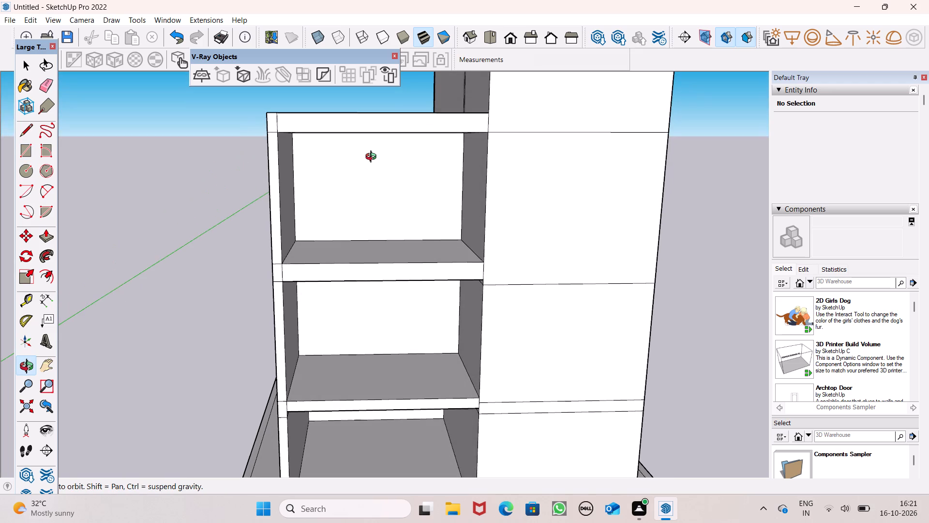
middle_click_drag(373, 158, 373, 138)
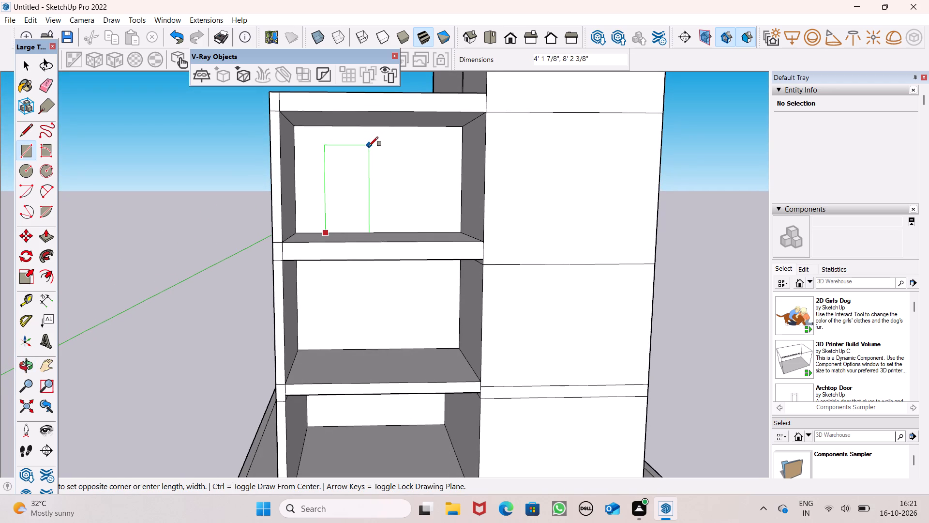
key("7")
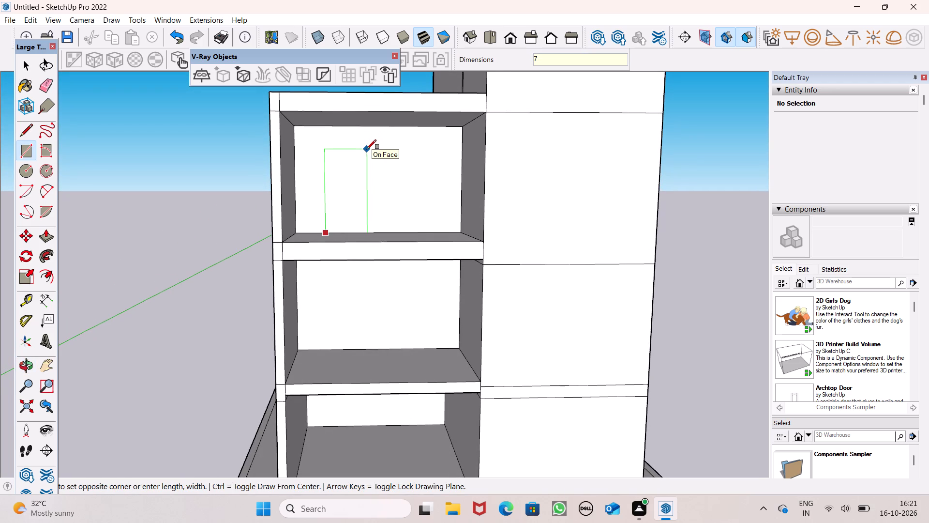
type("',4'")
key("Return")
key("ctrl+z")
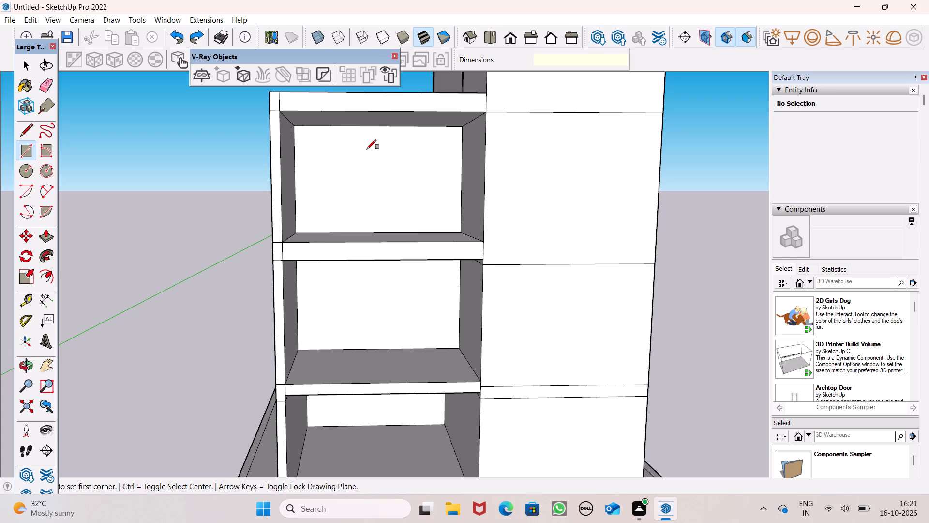
Draw a 4' wide by 7' high door outline rising from the floor edge of the top level's rear wall.
left_click(330, 230)
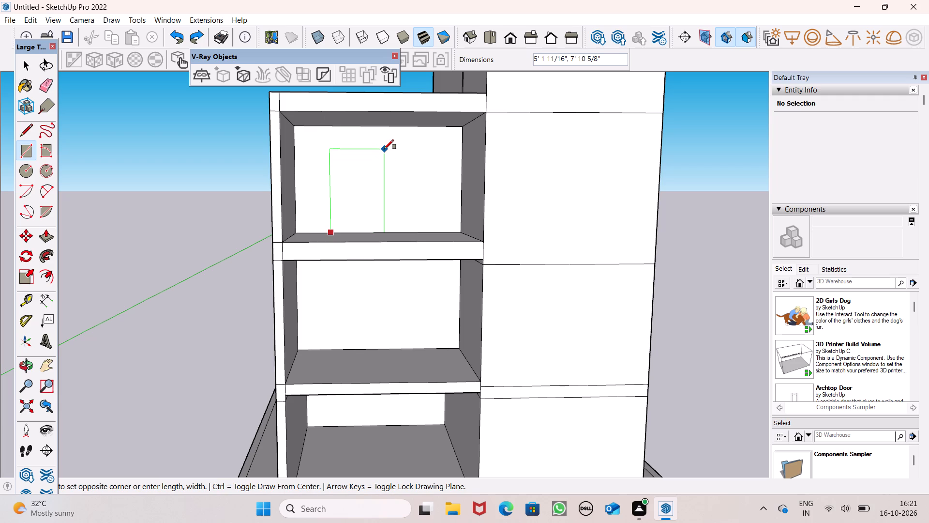
type("4',")
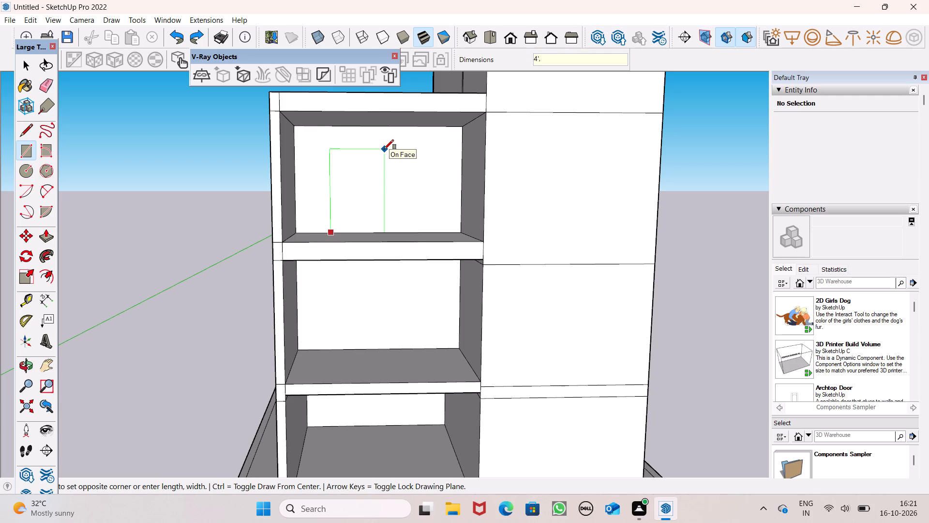
type("7'")
key("Return")
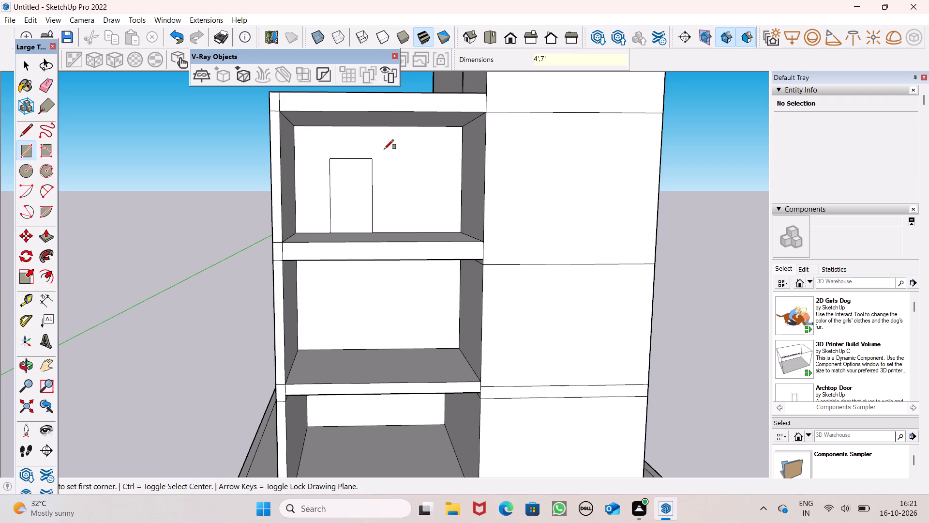
Copy the door outline straight down onto the rear wall of the level below, with its base on the floor edge.
key("space")
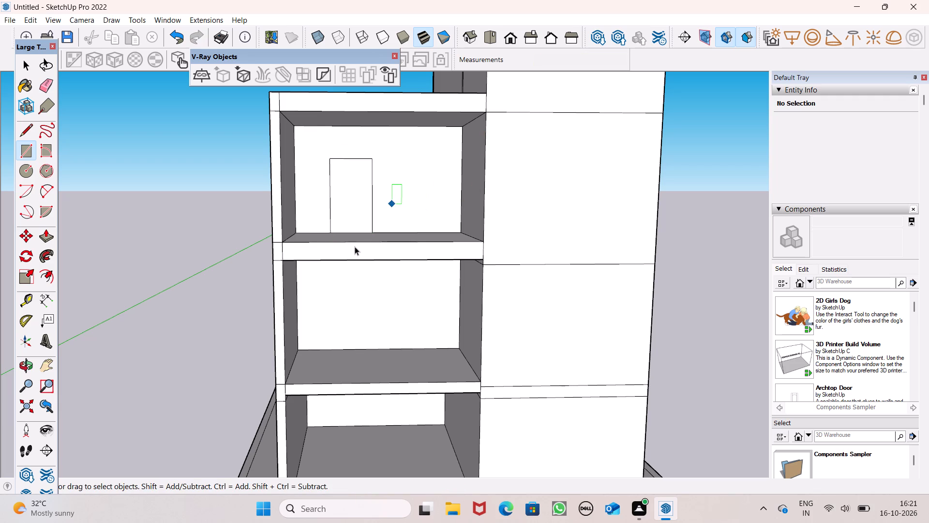
double_click(360, 218)
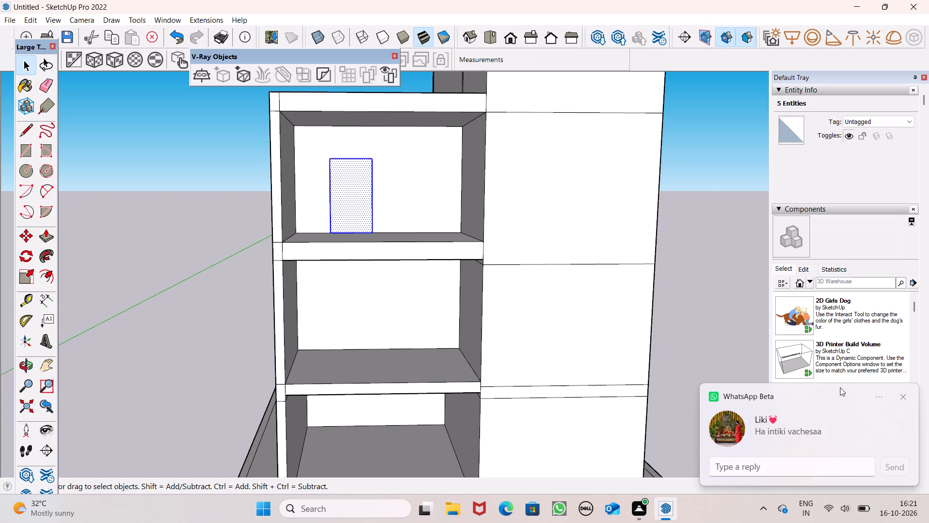
left_click(906, 394)
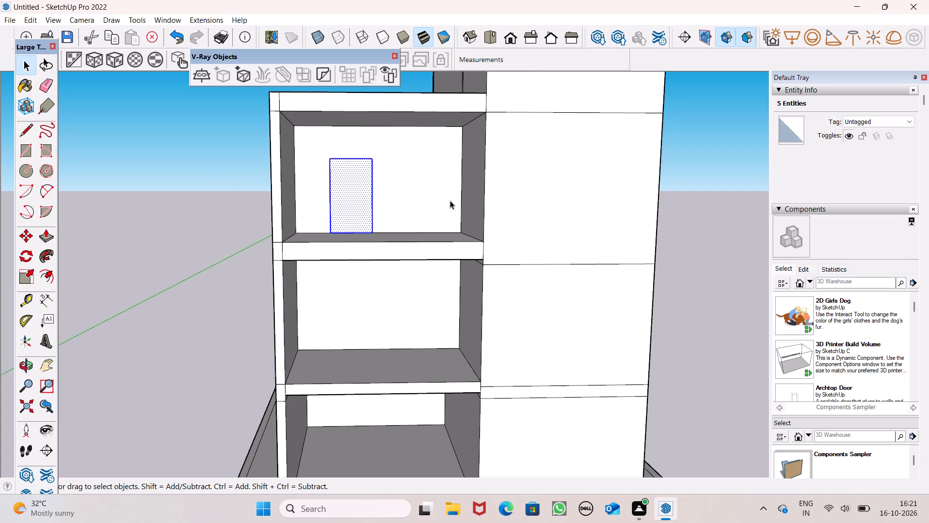
key("m")
key("Return")
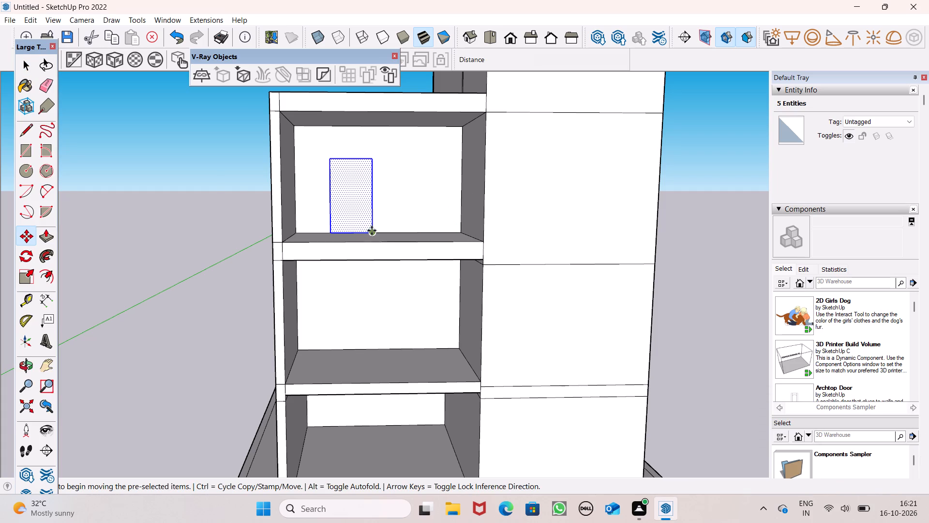
left_click_drag(372, 231, 376, 343)
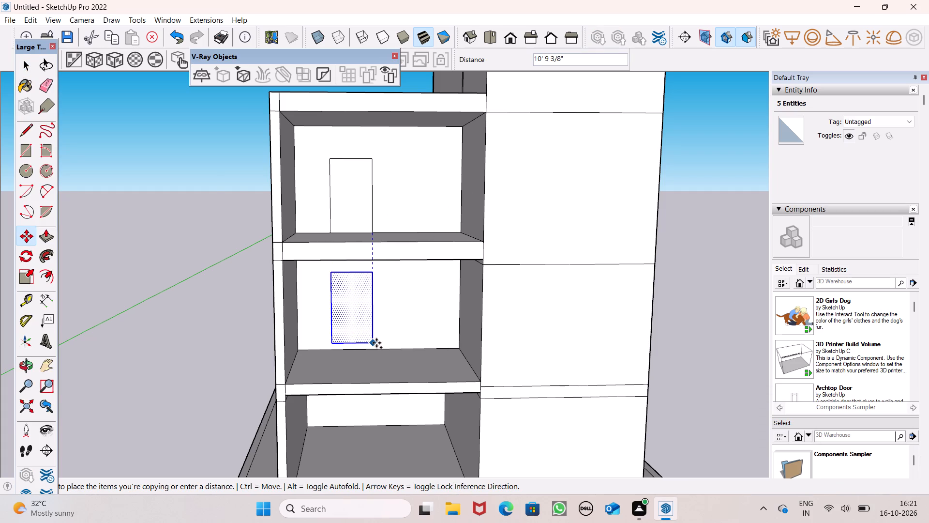
left_click_drag(376, 343, 375, 347)
key("space")
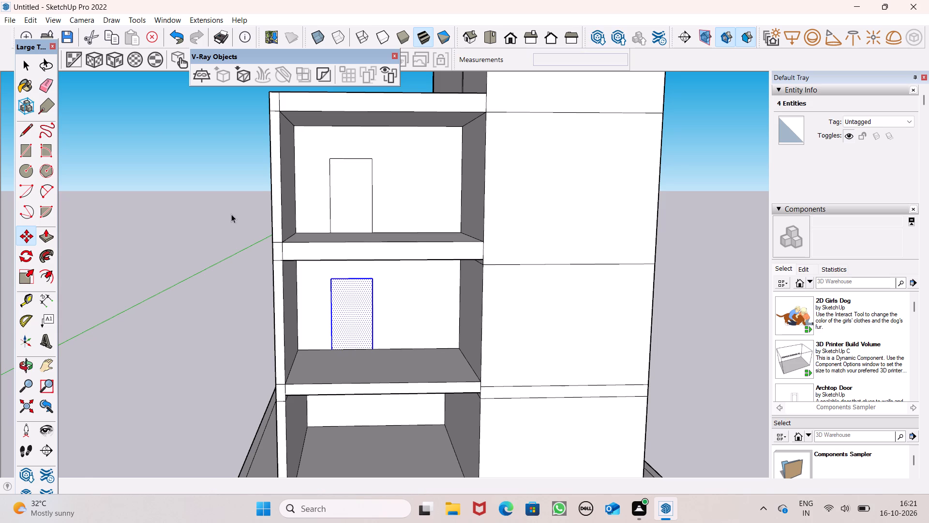
left_click(231, 214)
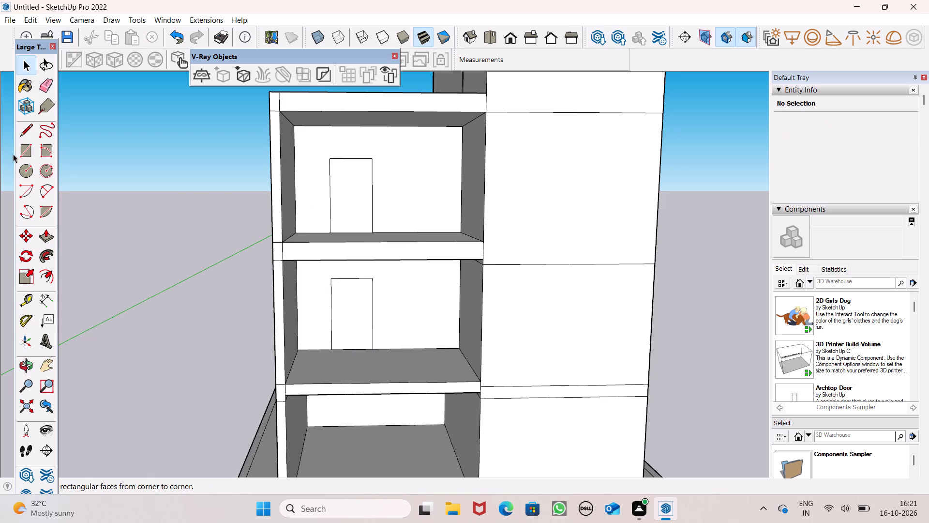
Draw a window outline about 4' 6" wide by 4' high beside the door on the top level's rear wall.
left_click(21, 154)
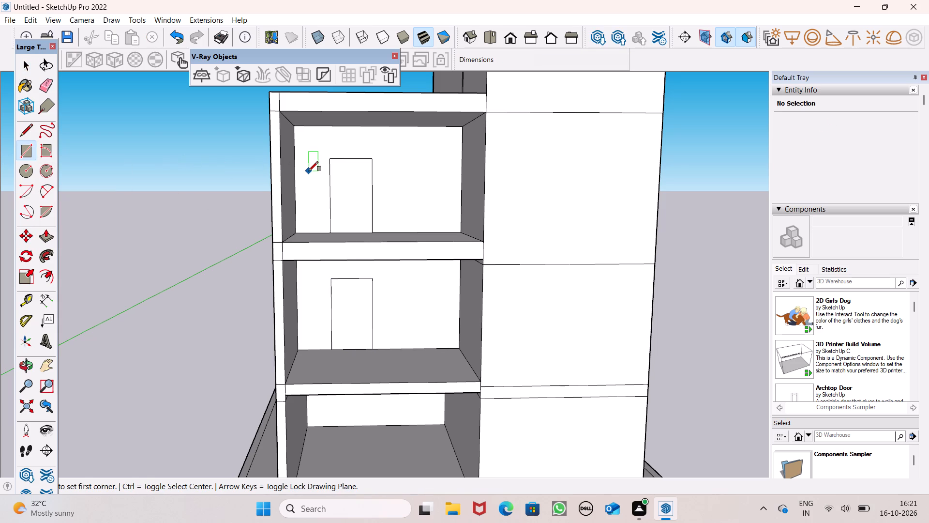
scroll(421, 140, "up", 4)
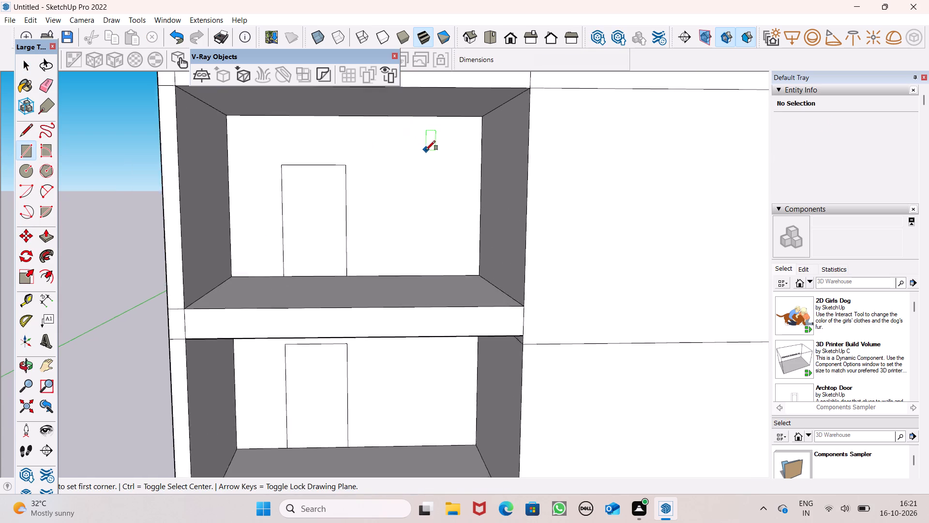
scroll(426, 150, "up", 2)
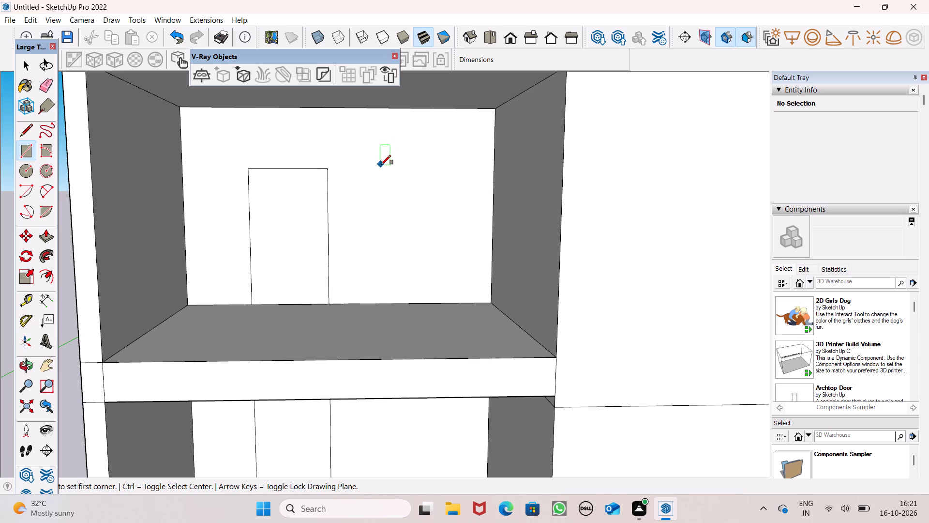
left_click(374, 176)
left_click(452, 259)
Move the top level's window outline straight up about 1' 2" on the rear wall.
key("space")
double_click(426, 247)
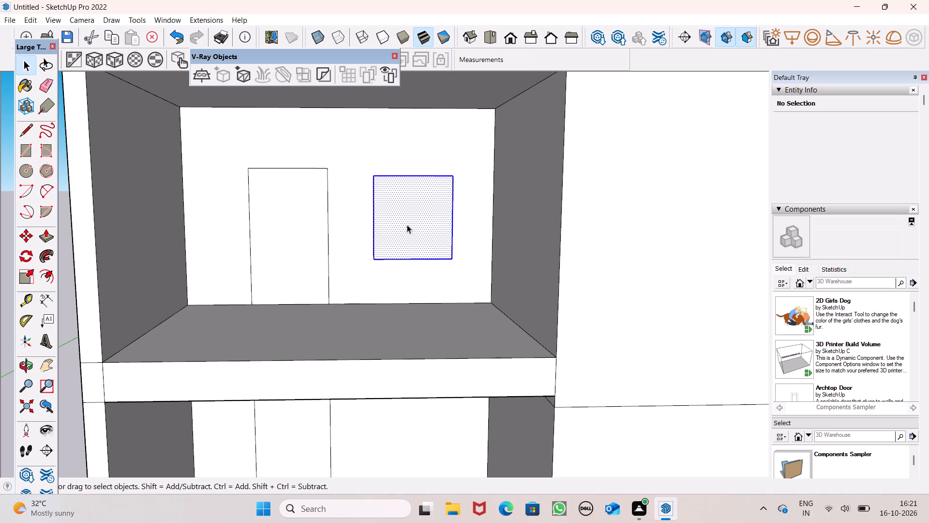
key("m")
key("Return")
left_click_drag(451, 259, 451, 253)
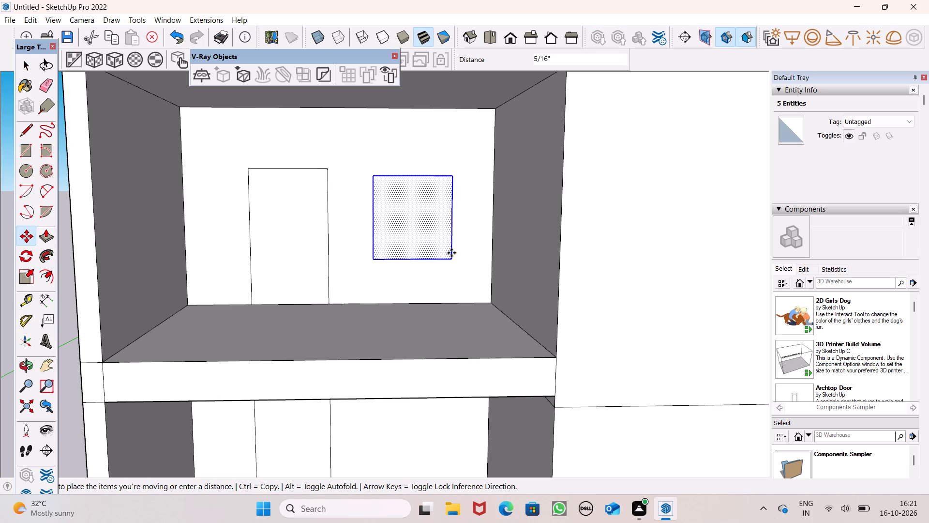
left_click_drag(451, 253, 451, 237)
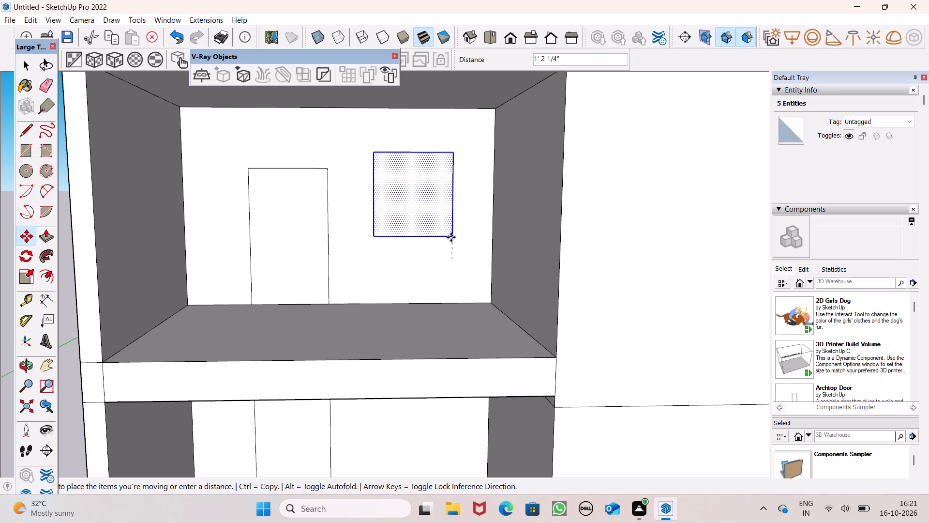
left_click_drag(451, 237, 449, 239)
Copy the window outline straight down onto the rear wall of the level below, beside its door outline.
scroll(337, 174, "down", 7)
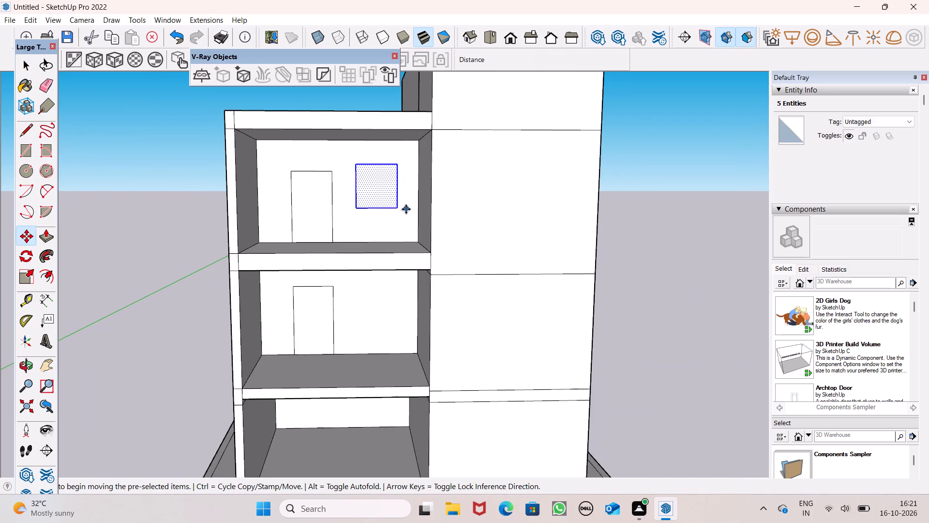
left_click_drag(399, 208, 389, 320)
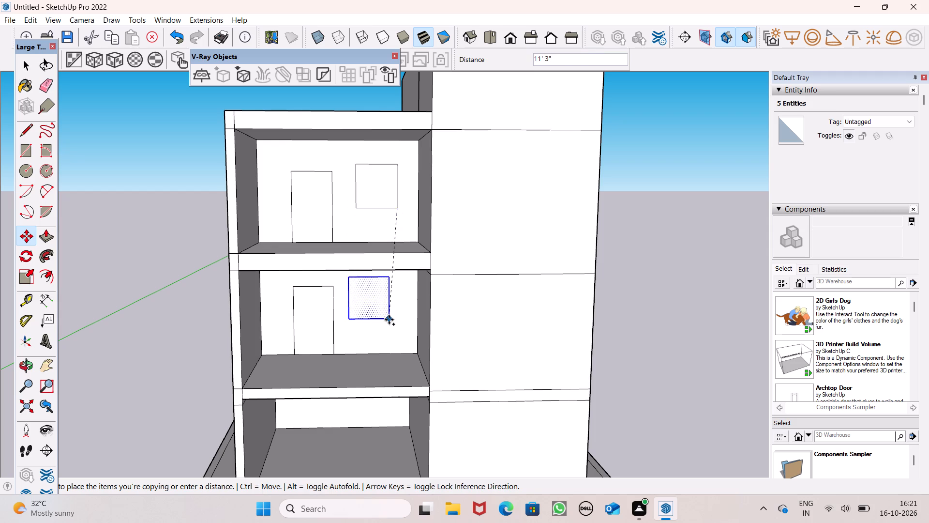
left_click_drag(389, 320, 392, 320)
middle_click_drag(391, 310, 393, 281)
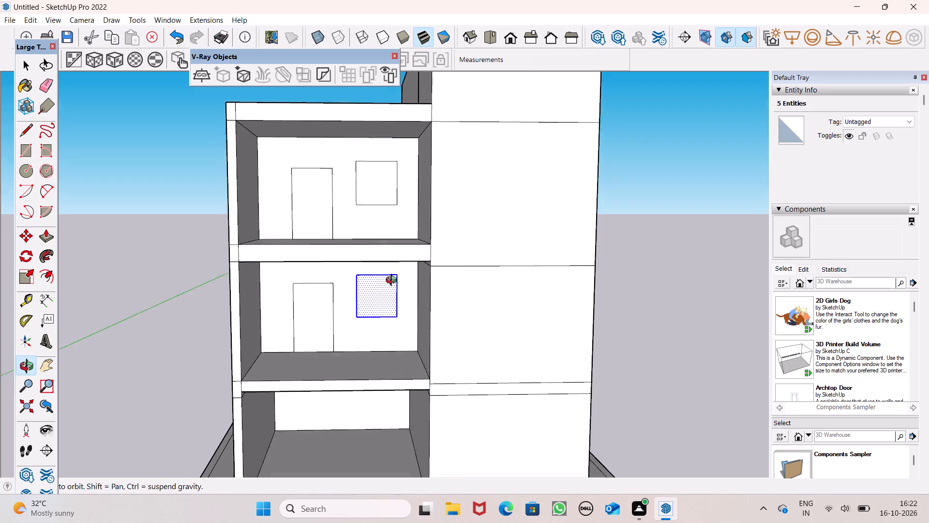
middle_click_drag(393, 281, 394, 255)
key("space")
left_click(162, 198)
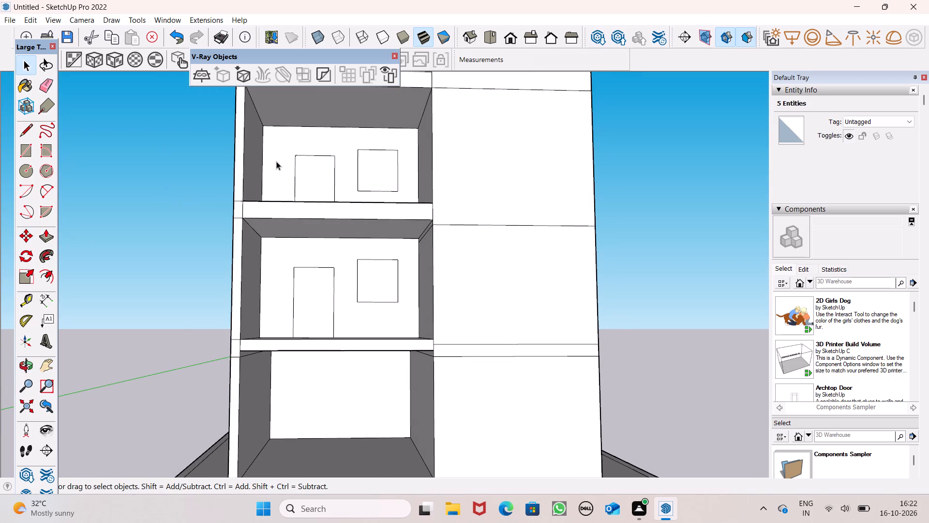
Move the top level's window outline down and slightly toward the door on the rear wall, by about 7".
scroll(275, 151, "down", 1)
middle_click_drag(356, 196, 372, 280)
scroll(374, 223, "up", 3)
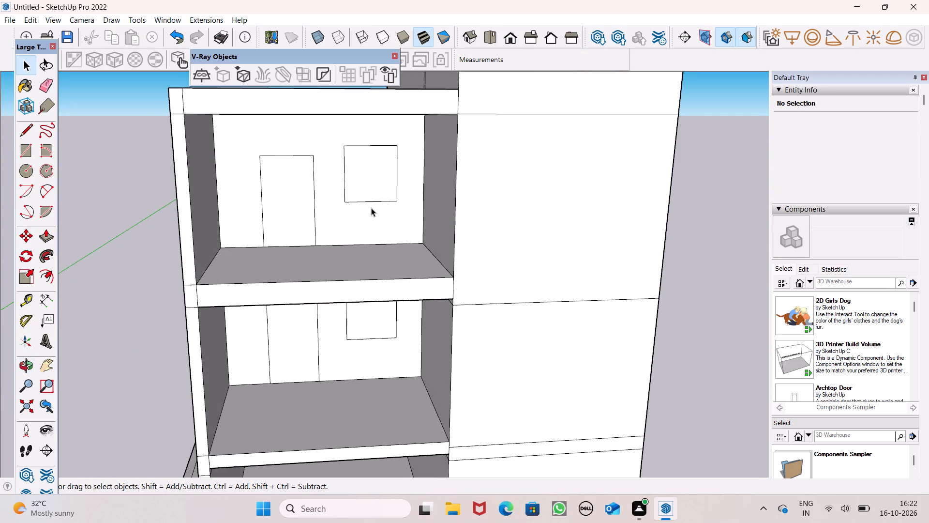
double_click(360, 187)
scroll(360, 194, "up", 1)
middle_click_drag(361, 194, 351, 180)
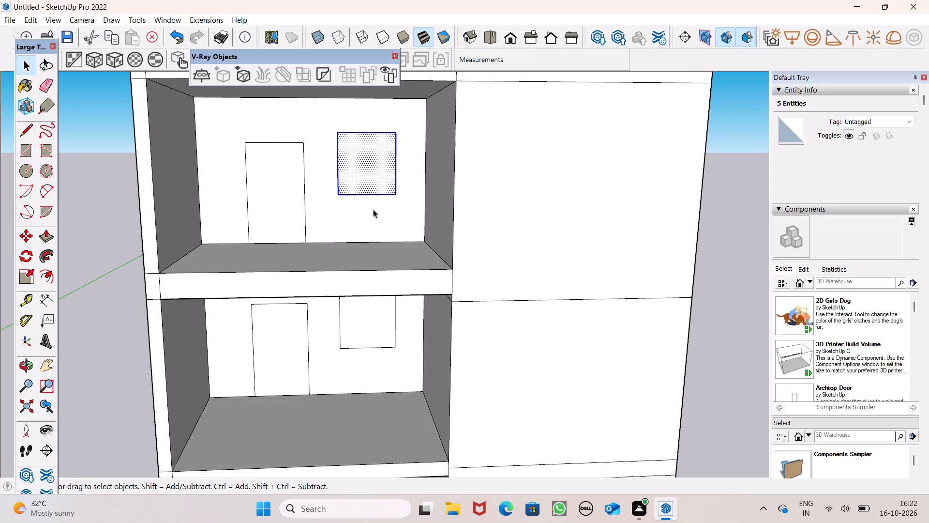
key("m")
key("Return")
left_click_drag(396, 196, 392, 202)
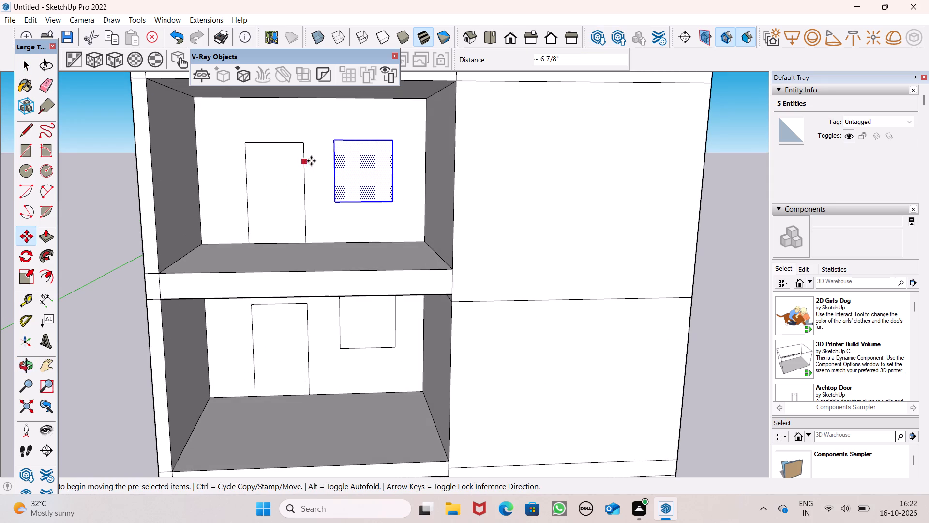
left_click(391, 200)
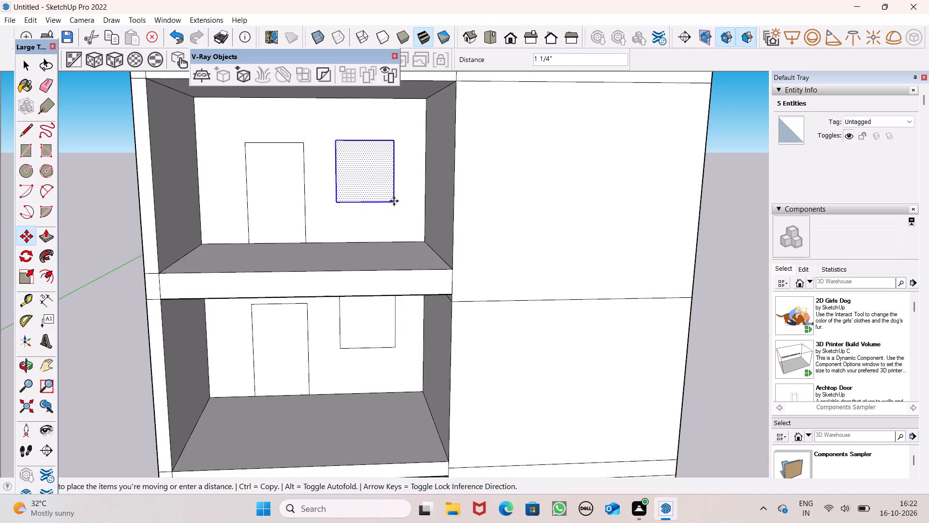
scroll(321, 170, "down", 4)
key("space")
left_click(166, 213)
Move the middle level's window outline down on the rear wall so its top is nearly level with the door's top.
scroll(349, 277, "up", 2)
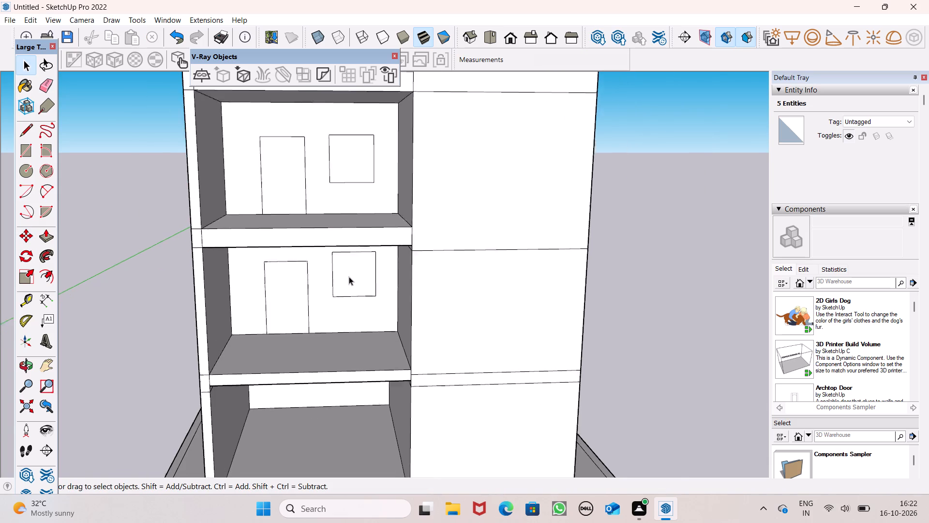
scroll(349, 277, "up", 2)
double_click(349, 279)
middle_click_drag(368, 282, 369, 264)
key("m")
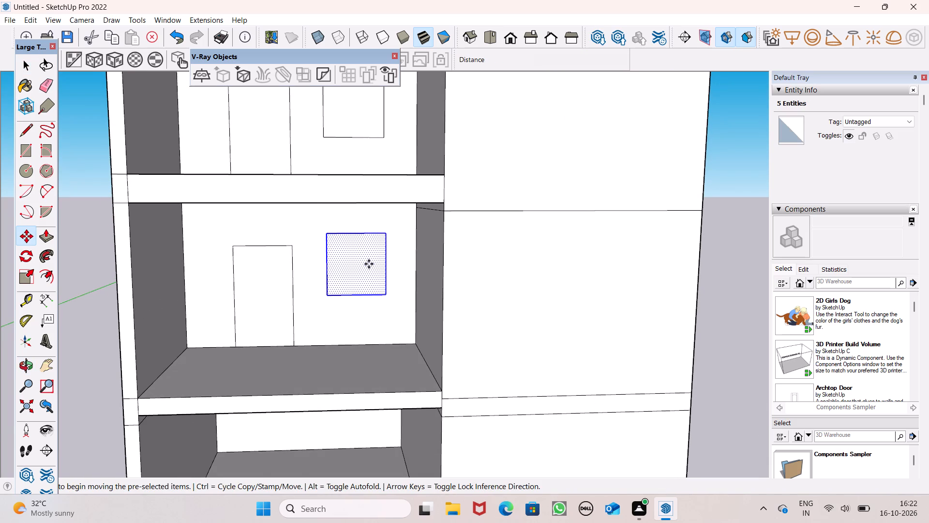
key("Return")
left_click_drag(388, 290, 382, 297)
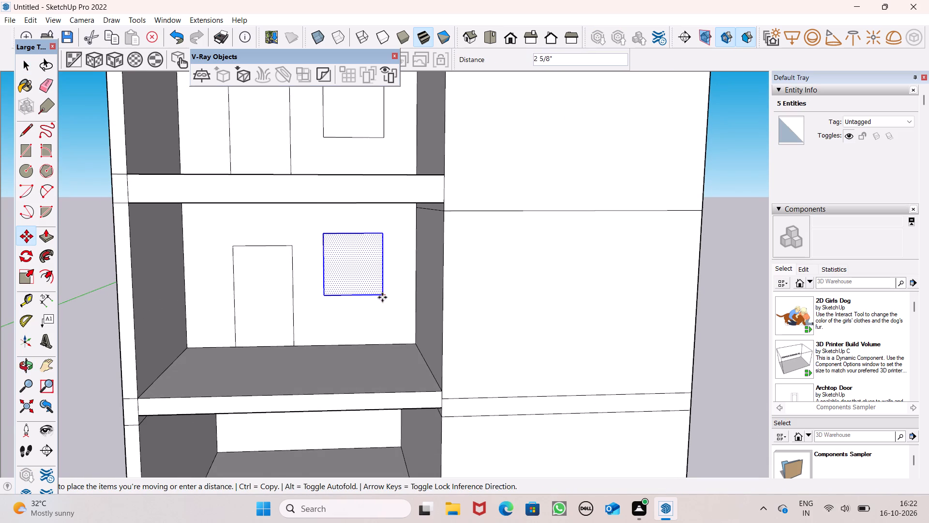
left_click_drag(382, 297, 382, 303)
scroll(358, 212, "down", 6)
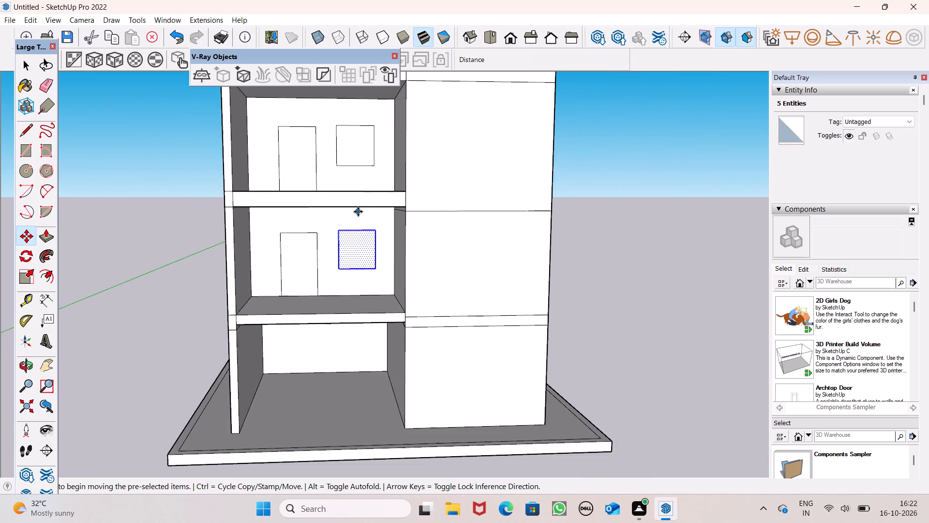
key("space")
left_click(106, 211)
Push the top level's door and window outlines 6" through the rear wall to cut both openings.
scroll(367, 218, "down", 1)
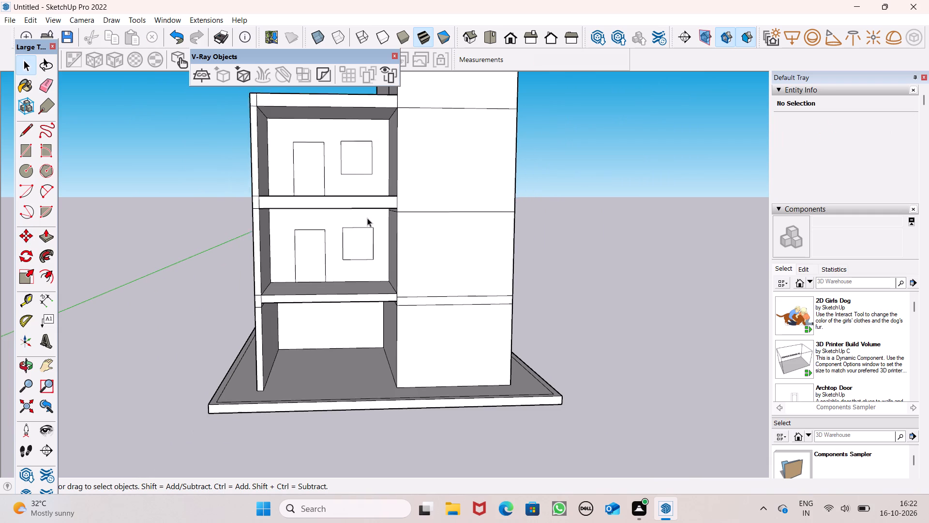
scroll(367, 218, "down", 1)
scroll(367, 218, "up", 3)
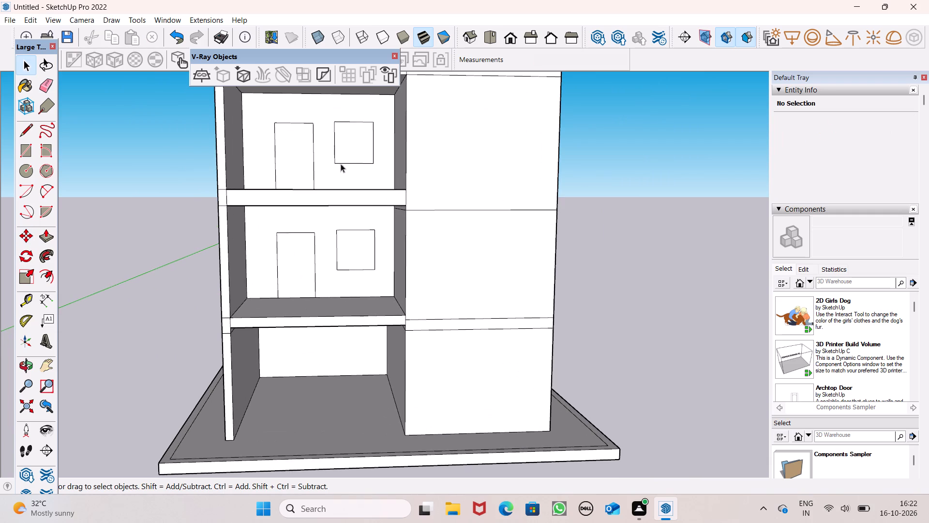
scroll(318, 182, "down", 1)
middle_click_drag(326, 194, 313, 251)
scroll(315, 203, "up", 4)
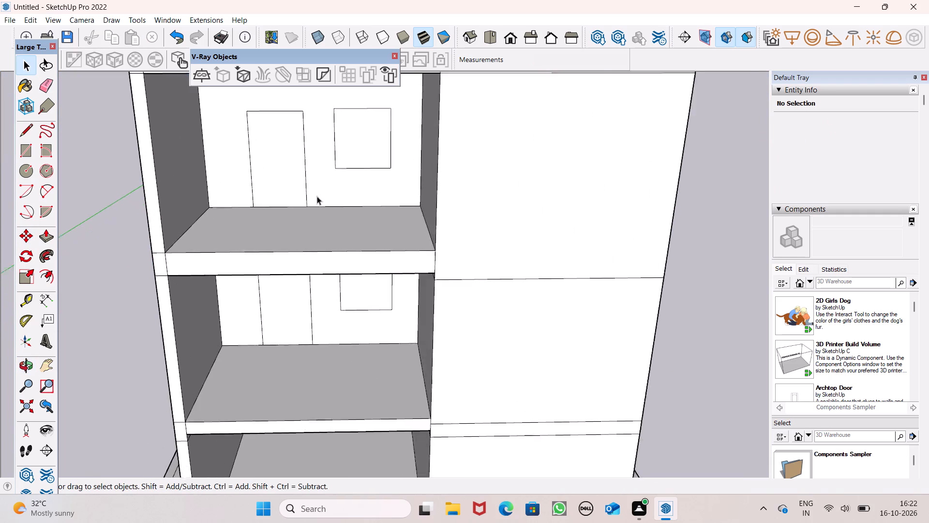
scroll(317, 196, "up", 2)
left_click(48, 238)
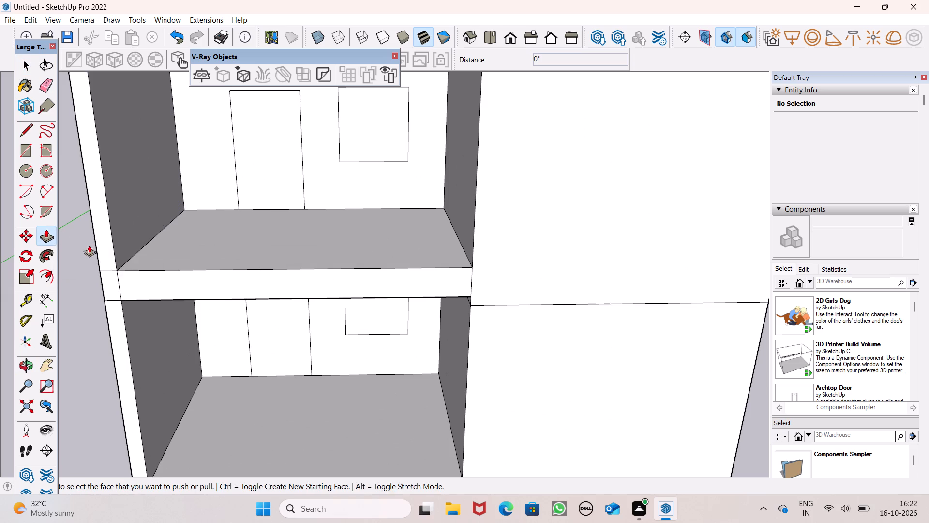
scroll(214, 250, "down", 2)
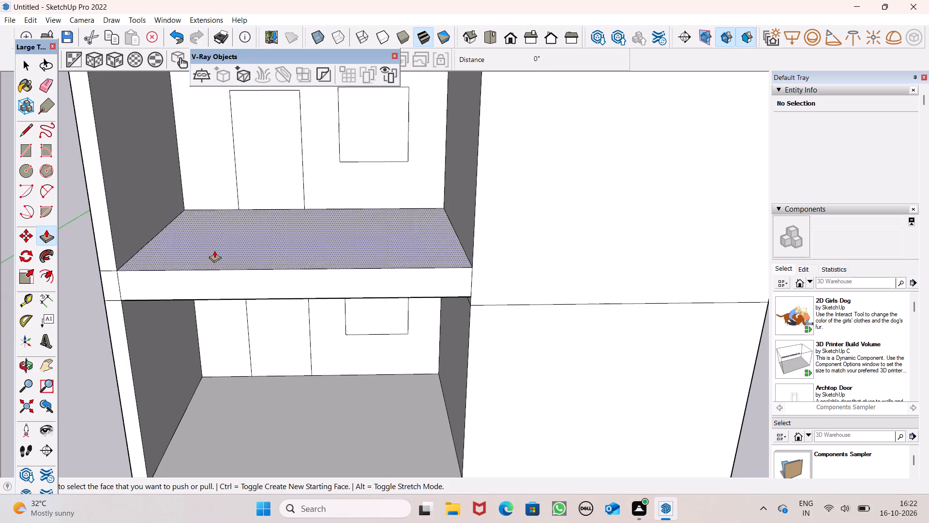
scroll(214, 250, "down", 3)
scroll(242, 132, "up", 5)
scroll(258, 215, "up", 4)
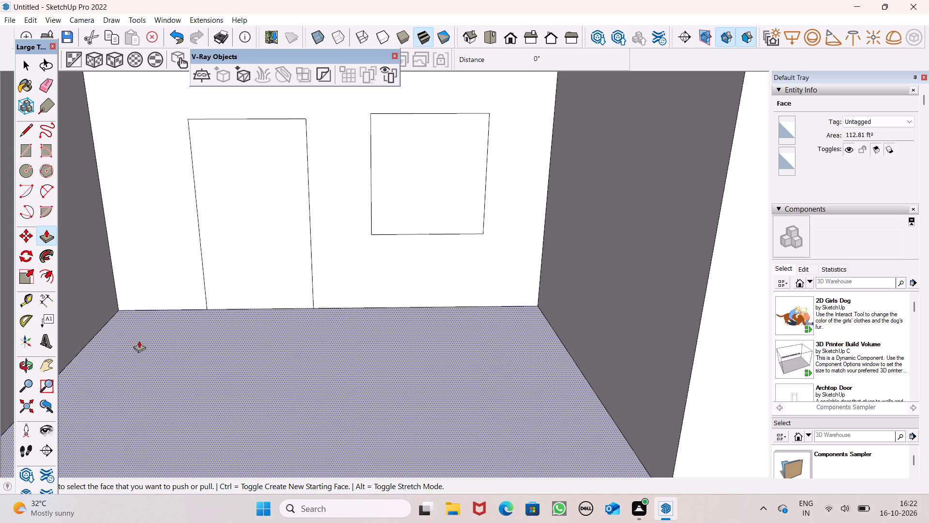
scroll(86, 461, "down", 2)
scroll(238, 324, "down", 5)
scroll(243, 324, "up", 3)
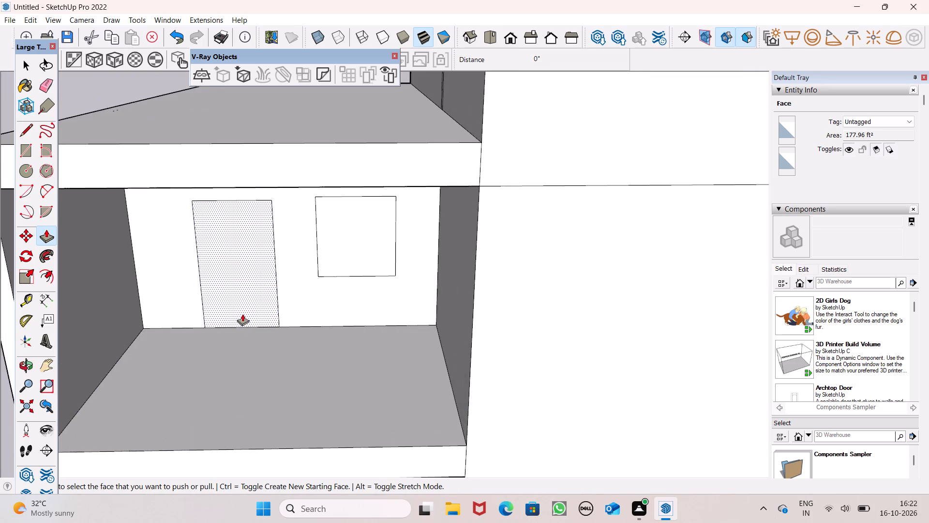
left_click_drag(233, 320, 261, 290)
left_click_drag(344, 260, 360, 249)
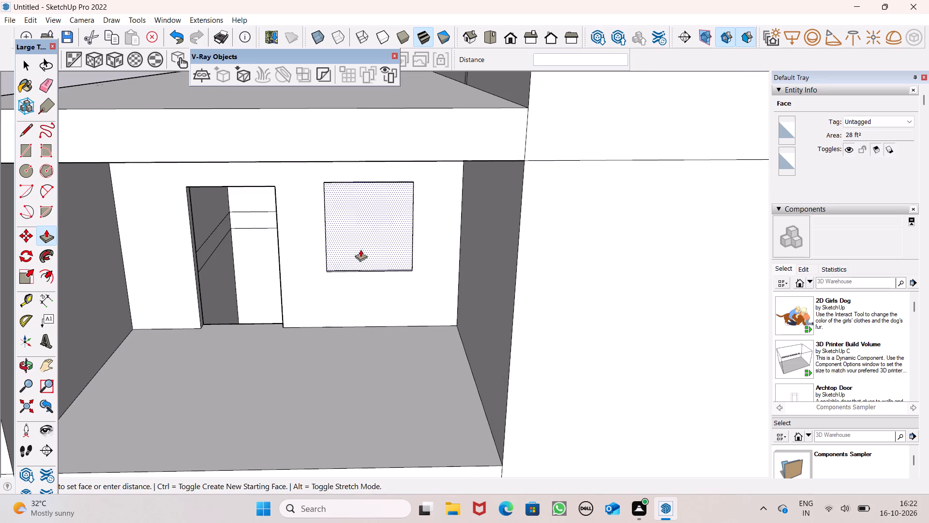
left_click_drag(360, 249, 375, 242)
Push the middle level's door and window outlines 6" through the rear wall to cut both openings.
scroll(377, 242, "down", 9)
middle_click_drag(316, 358, 326, 312)
scroll(326, 312, "up", 1)
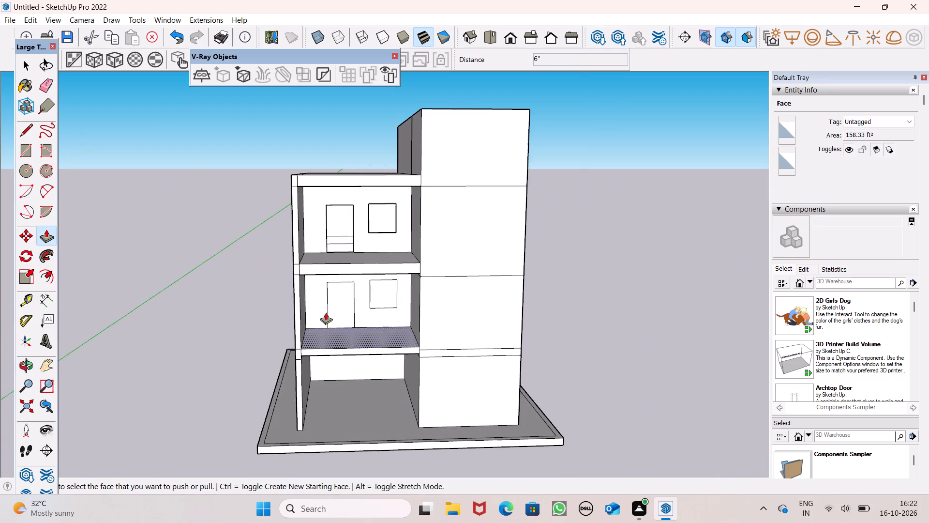
scroll(333, 313, "up", 3)
left_click_drag(340, 326, 360, 308)
middle_click_drag(377, 332, 367, 302)
scroll(374, 315, "up", 5)
left_click_drag(324, 326, 355, 300)
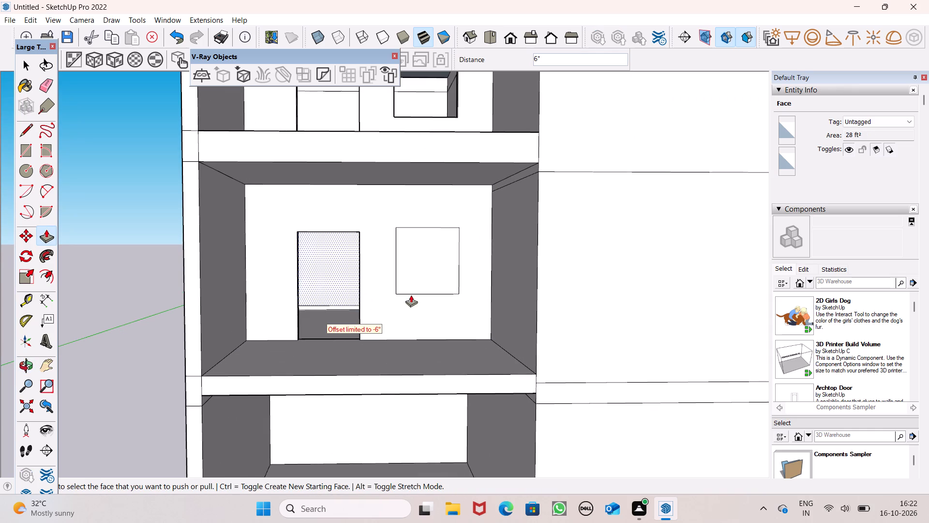
left_click_drag(413, 281, 413, 280)
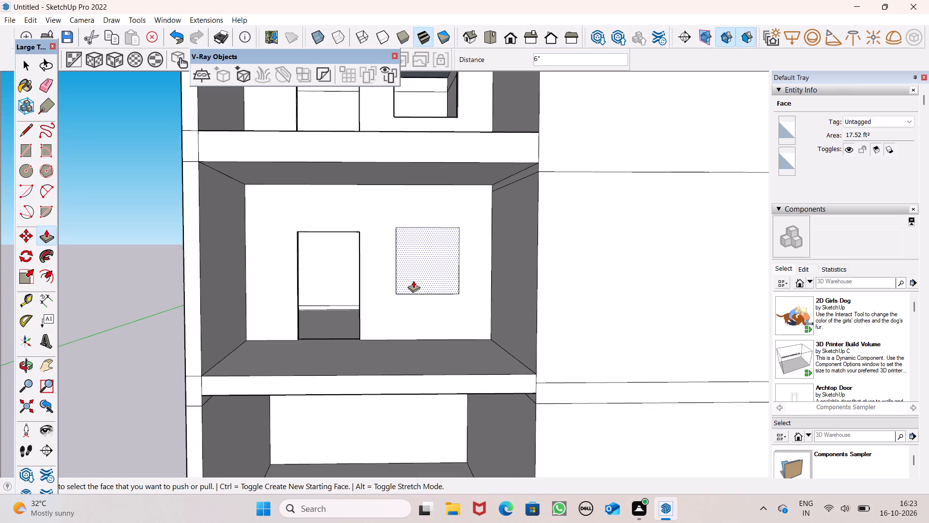
left_click_drag(413, 280, 447, 251)
Examine the cut door and window openings on the top and middle levels from several angles.
scroll(417, 285, "down", 6)
scroll(463, 173, "down", 2)
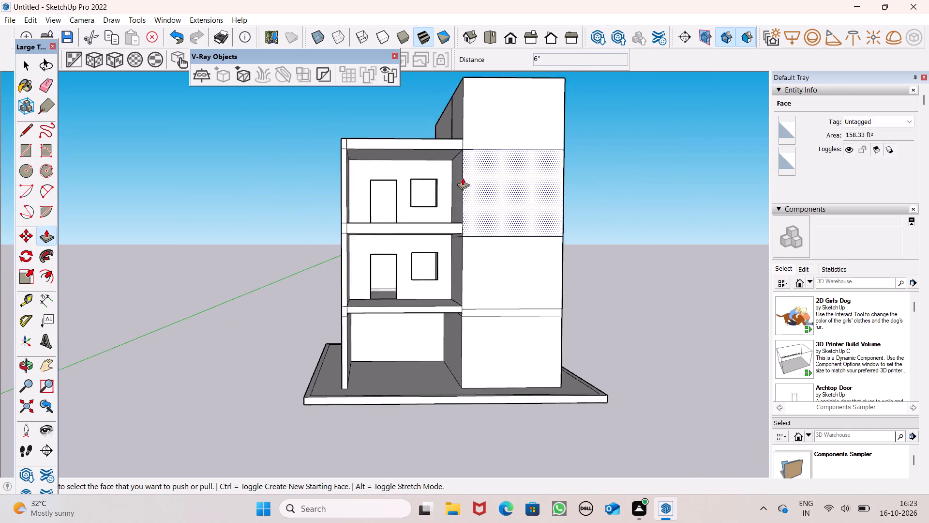
scroll(463, 178, "down", 2)
middle_click_drag(449, 214, 670, 388)
scroll(493, 321, "up", 2)
middle_click_drag(493, 319, 230, 157)
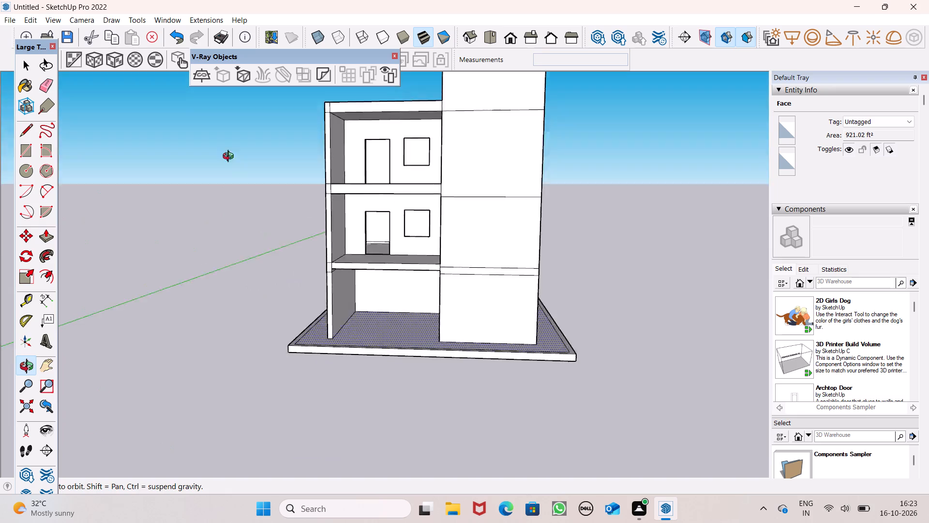
middle_click_drag(230, 157, 203, 41)
scroll(351, 144, "up", 8)
middle_click_drag(390, 277, 373, 347)
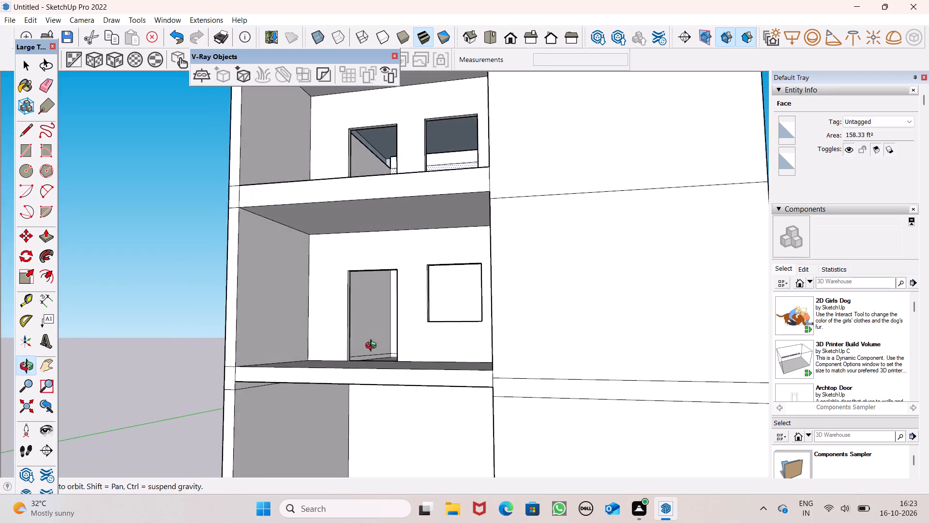
middle_click_drag(373, 347, 368, 323)
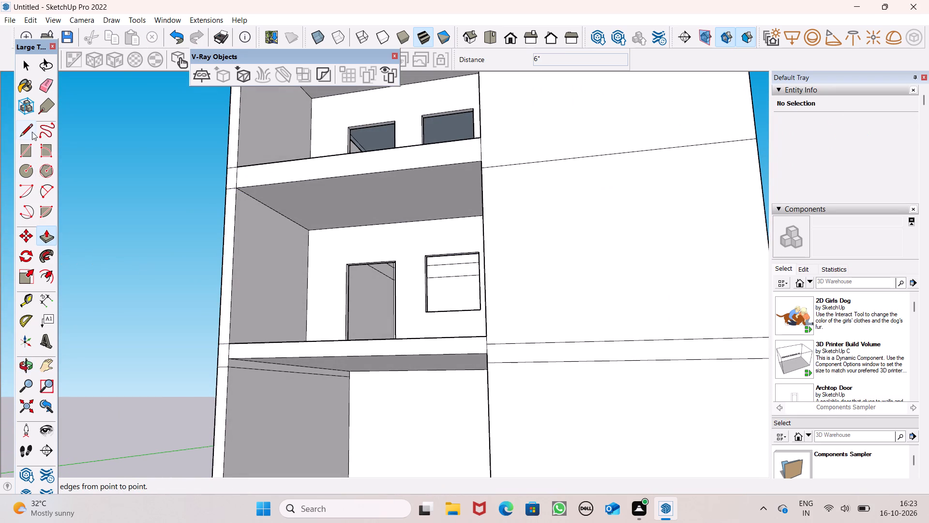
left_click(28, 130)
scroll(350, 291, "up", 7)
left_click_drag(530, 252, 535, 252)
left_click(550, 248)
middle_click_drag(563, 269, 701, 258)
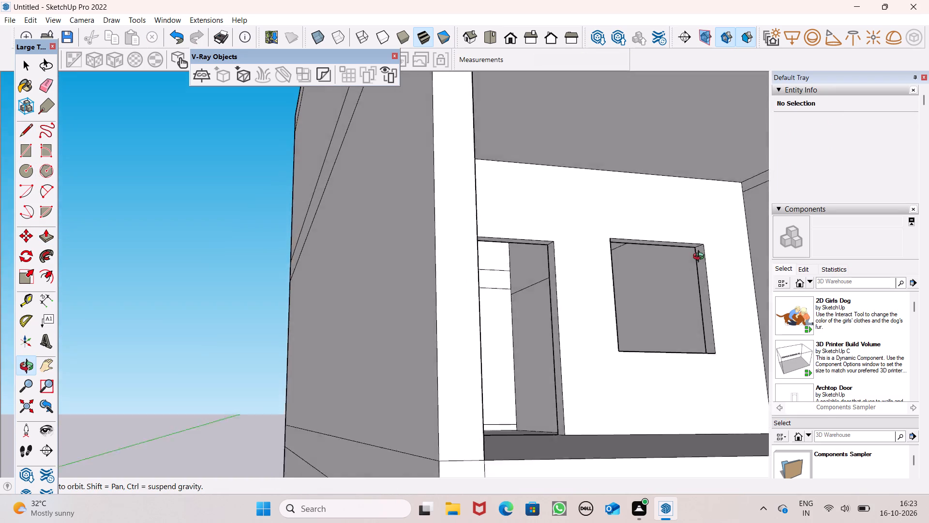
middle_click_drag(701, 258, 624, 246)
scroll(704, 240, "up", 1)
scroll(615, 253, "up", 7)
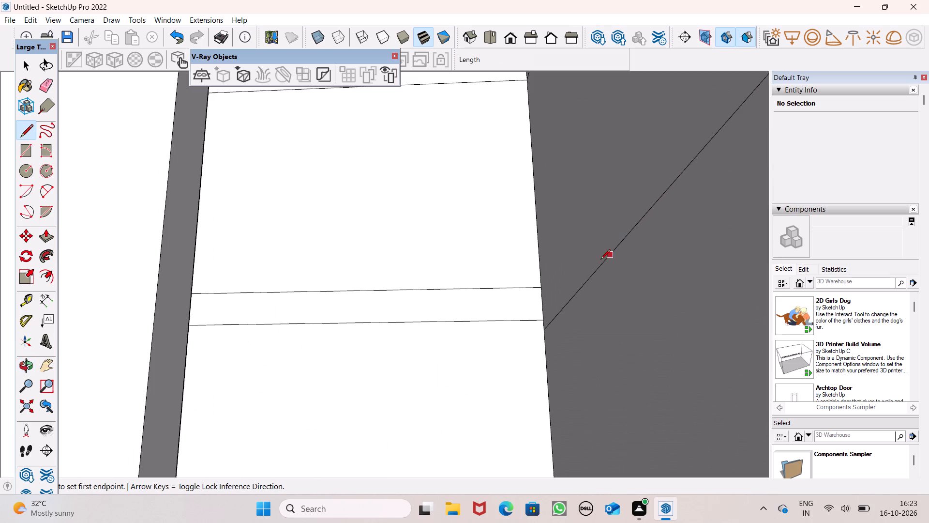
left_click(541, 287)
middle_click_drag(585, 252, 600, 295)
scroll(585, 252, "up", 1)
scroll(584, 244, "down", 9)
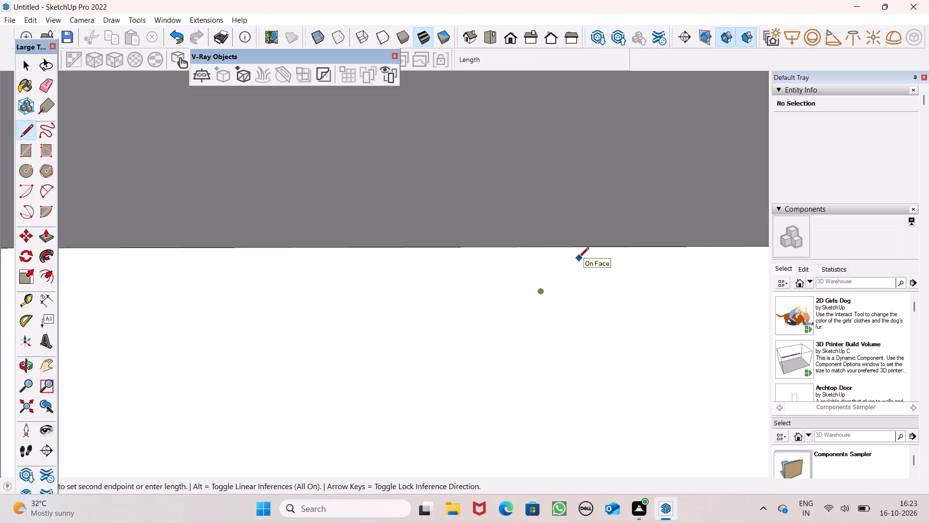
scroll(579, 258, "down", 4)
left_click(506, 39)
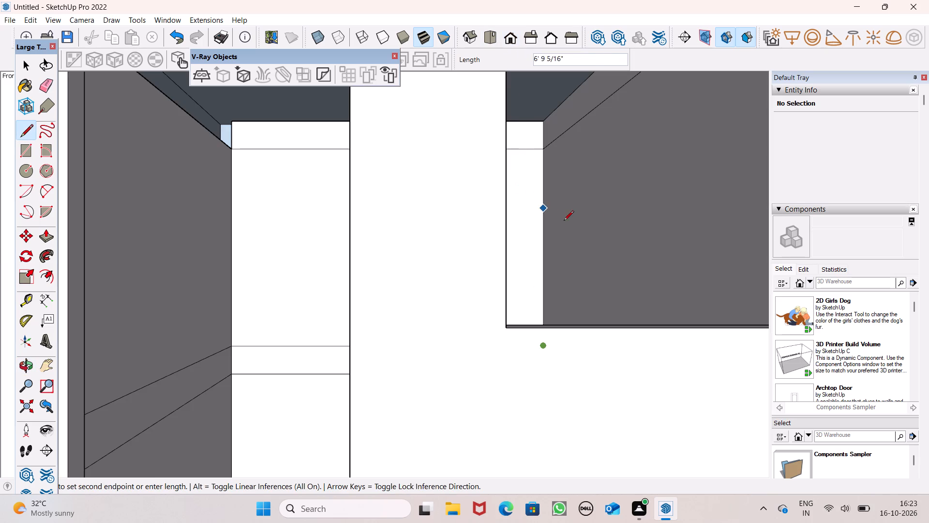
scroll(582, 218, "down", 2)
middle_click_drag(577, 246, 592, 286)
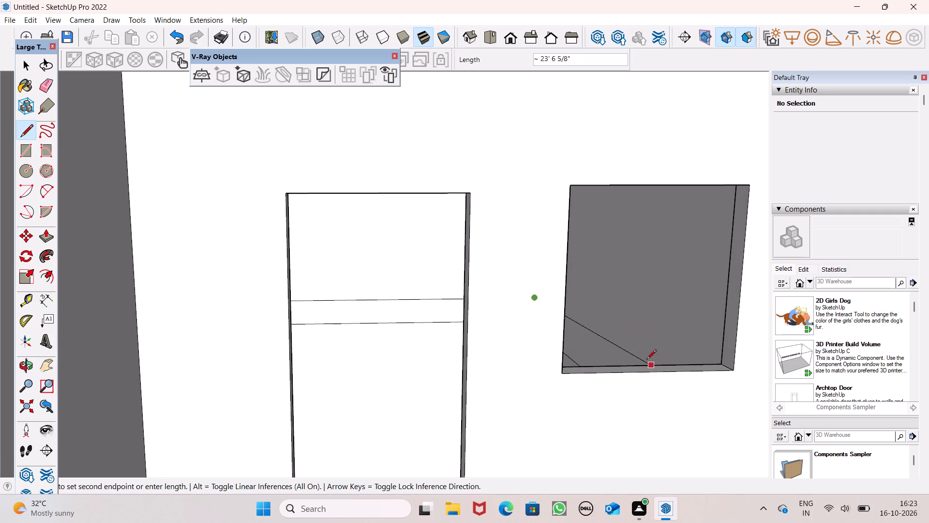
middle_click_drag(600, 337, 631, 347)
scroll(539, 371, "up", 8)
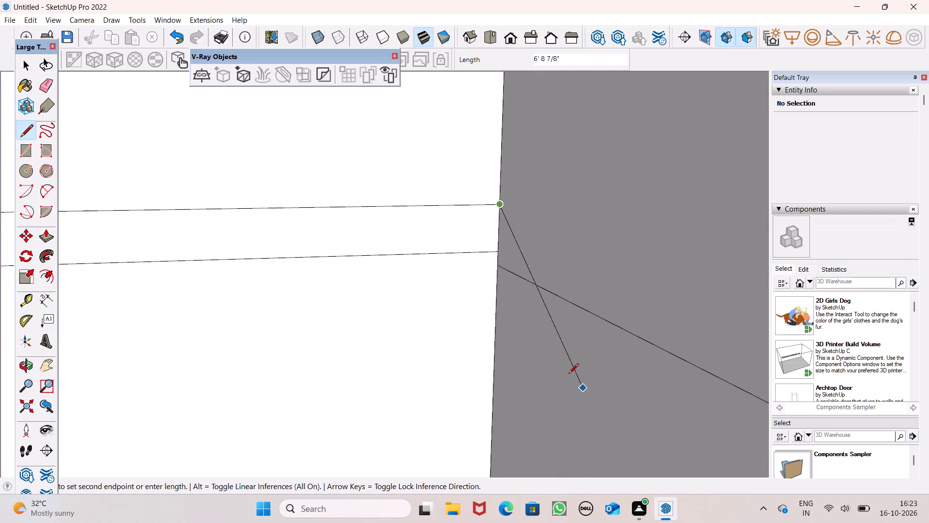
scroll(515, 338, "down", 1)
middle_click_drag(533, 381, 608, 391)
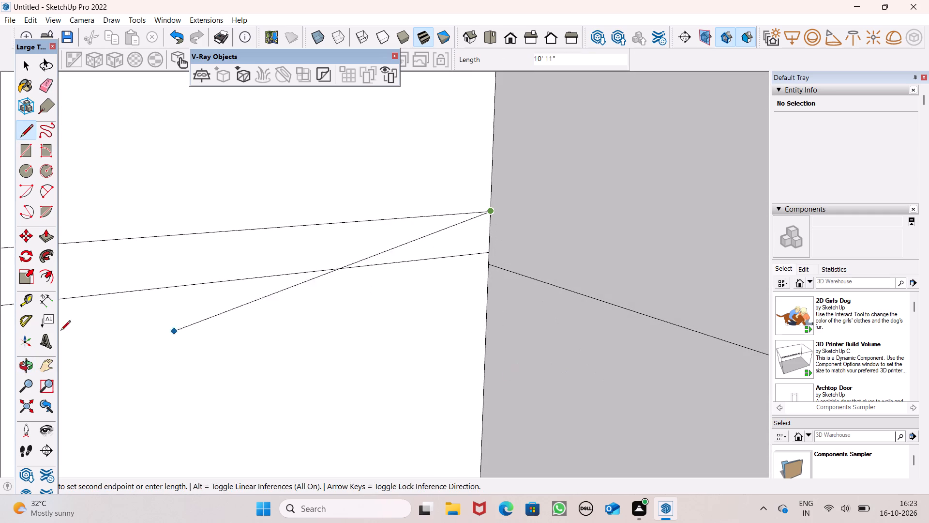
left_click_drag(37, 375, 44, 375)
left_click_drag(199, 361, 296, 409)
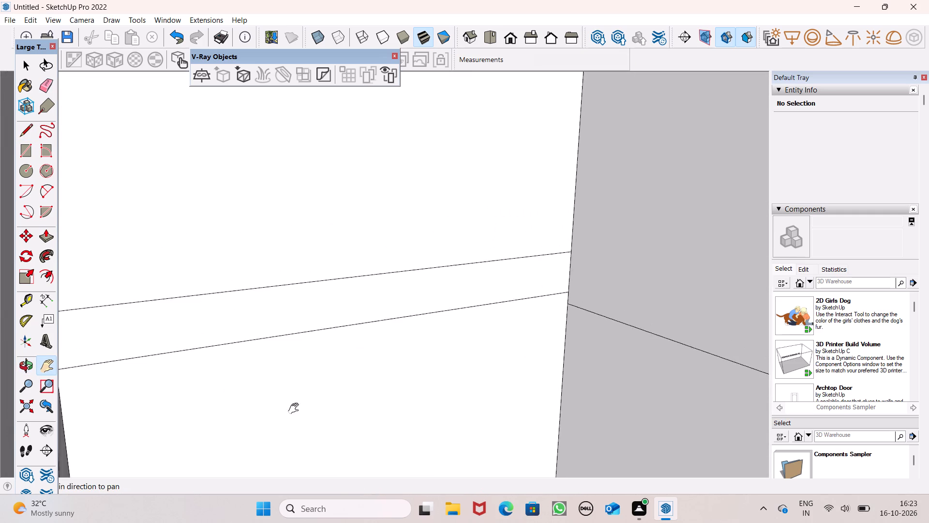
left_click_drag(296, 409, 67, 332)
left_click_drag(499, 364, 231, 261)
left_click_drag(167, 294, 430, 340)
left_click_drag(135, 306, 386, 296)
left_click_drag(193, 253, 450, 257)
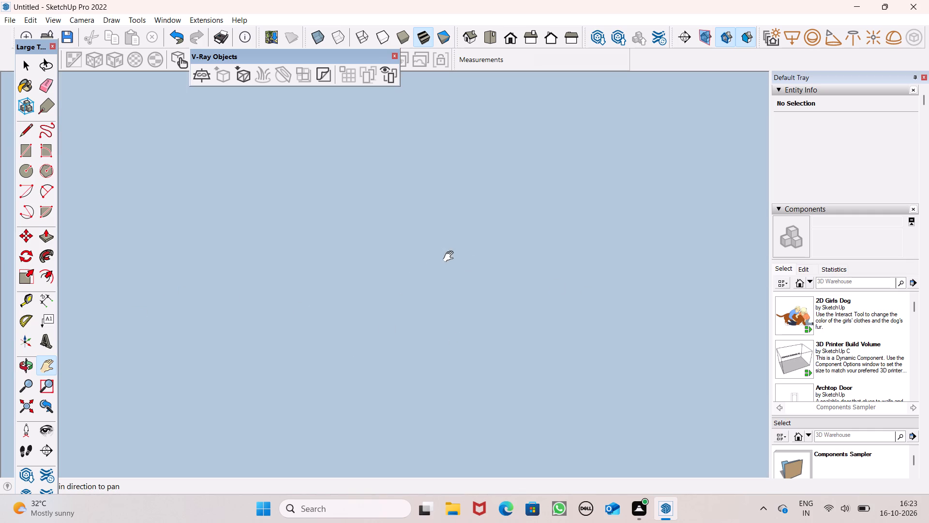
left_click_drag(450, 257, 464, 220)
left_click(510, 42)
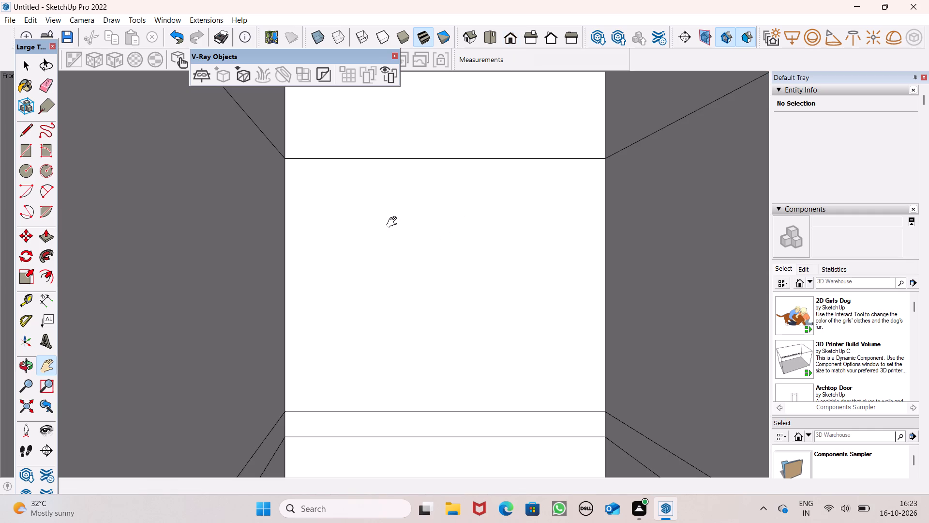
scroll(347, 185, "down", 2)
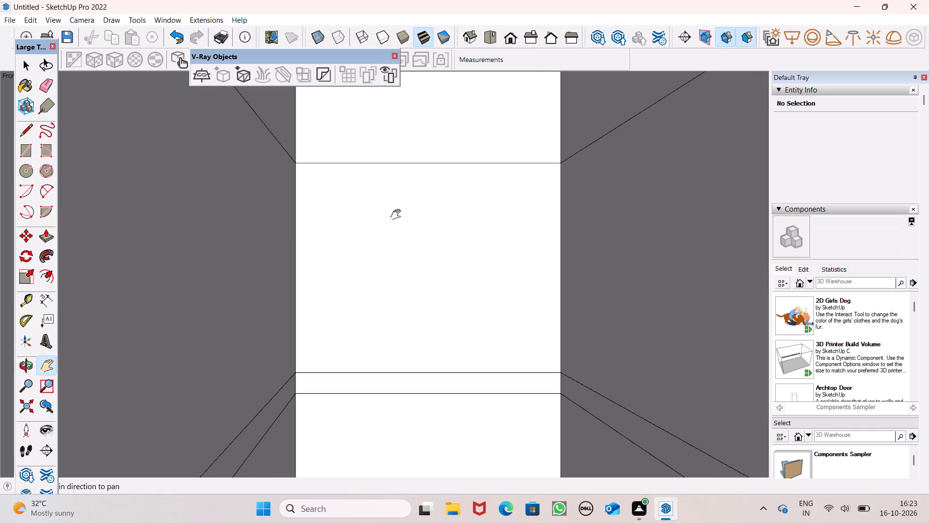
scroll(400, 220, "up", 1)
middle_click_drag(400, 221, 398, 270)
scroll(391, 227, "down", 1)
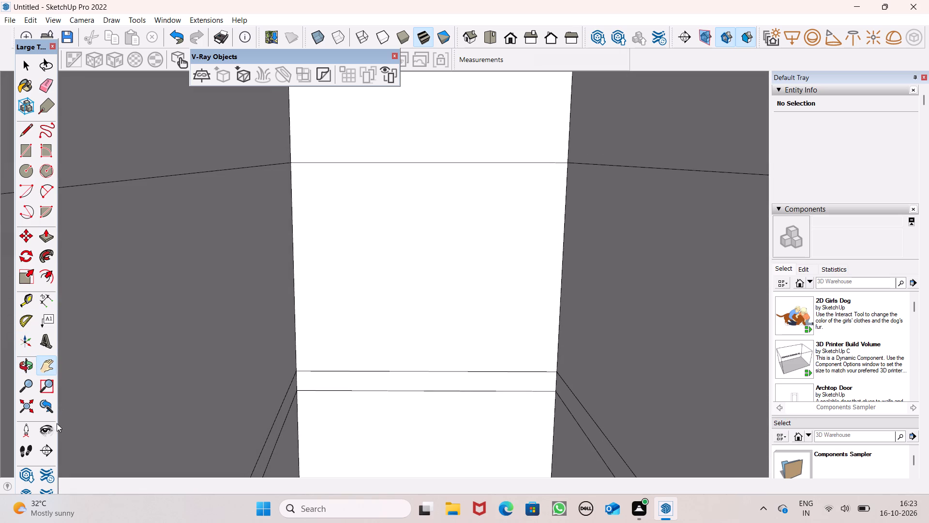
Examine the upper level's rear wall, with its door and window openings, and the space visible behind it.
left_click(50, 431)
middle_click_drag(321, 402, 319, 369)
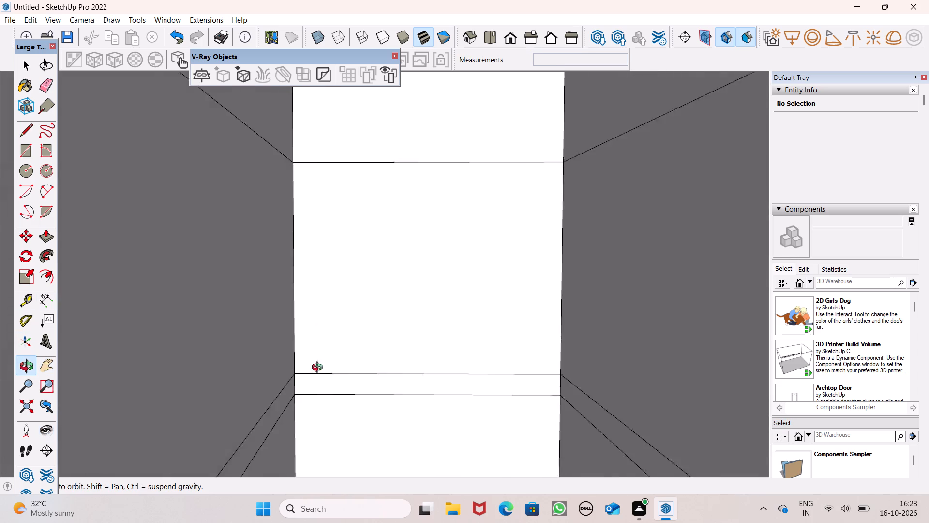
middle_click_drag(319, 369, 376, 522)
middle_click_drag(390, 365, 288, 190)
left_click(511, 40)
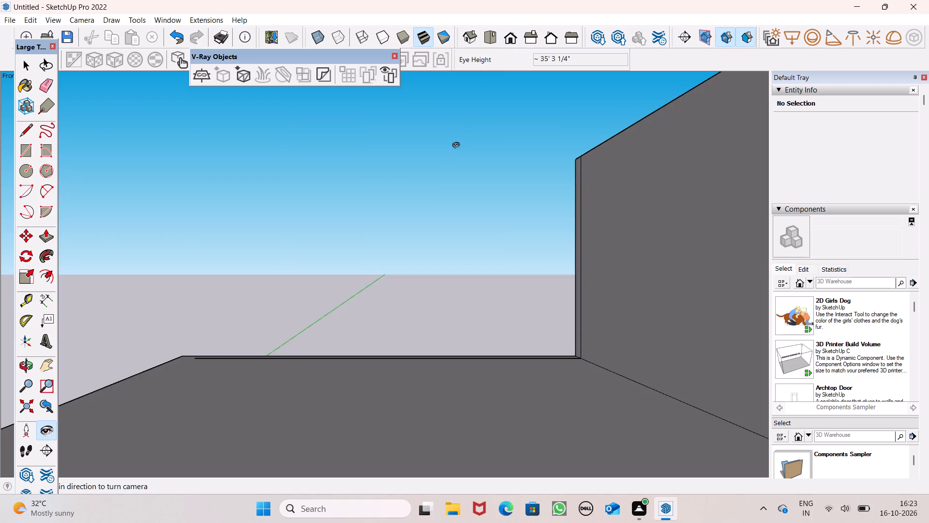
scroll(431, 186, "down", 11)
scroll(444, 306, "up", 5)
scroll(444, 308, "down", 5)
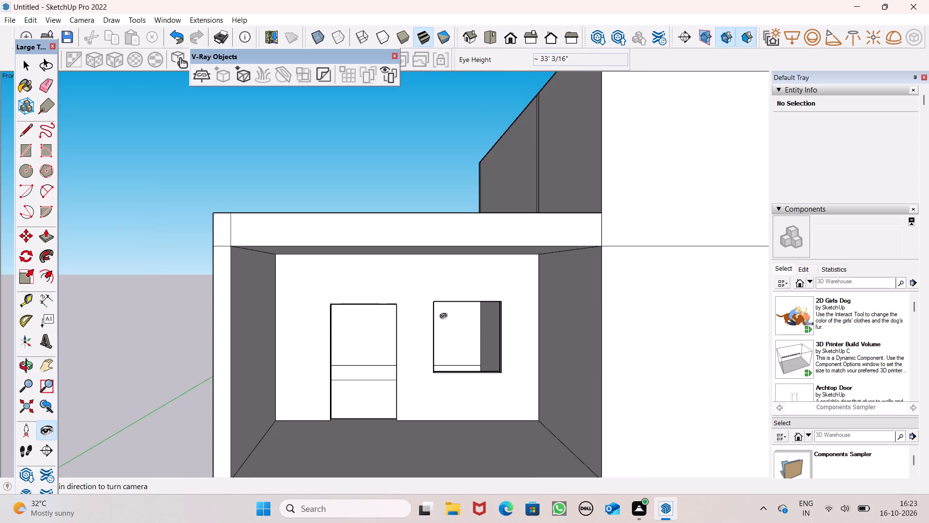
middle_click_drag(444, 319, 383, 393)
scroll(383, 393, "up", 6)
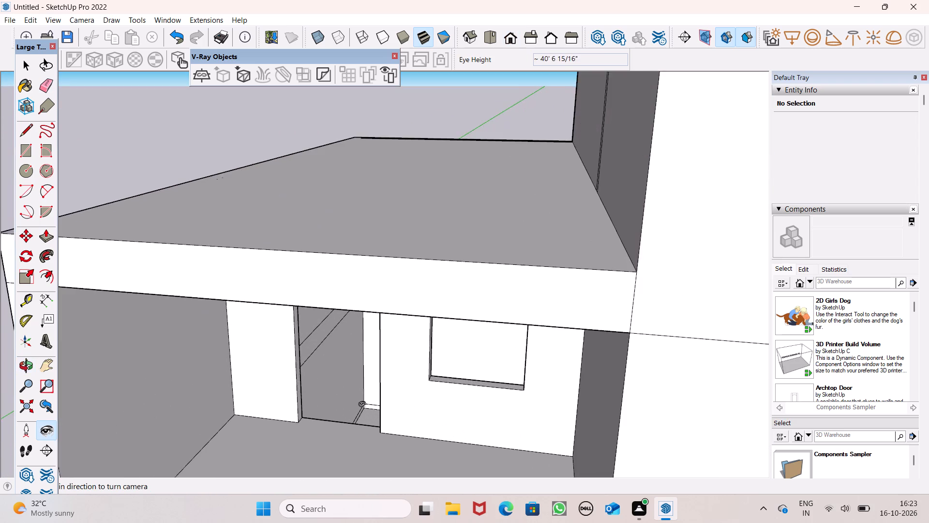
scroll(362, 404, "up", 7)
Examine the interior walls, floor and horizontal floor-level lines in the enclosed space behind the door opening.
middle_click_drag(362, 404, 390, 433)
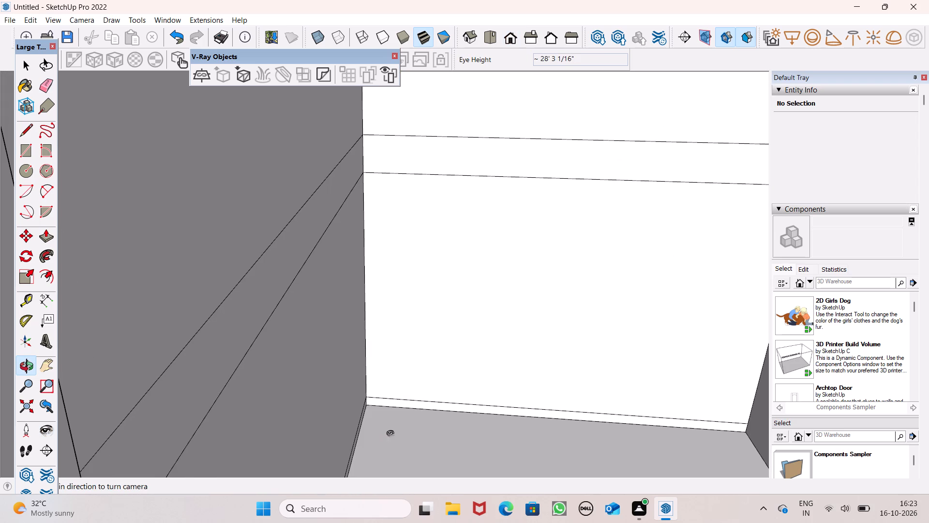
scroll(343, 339, "up", 1)
scroll(332, 194, "up", 1)
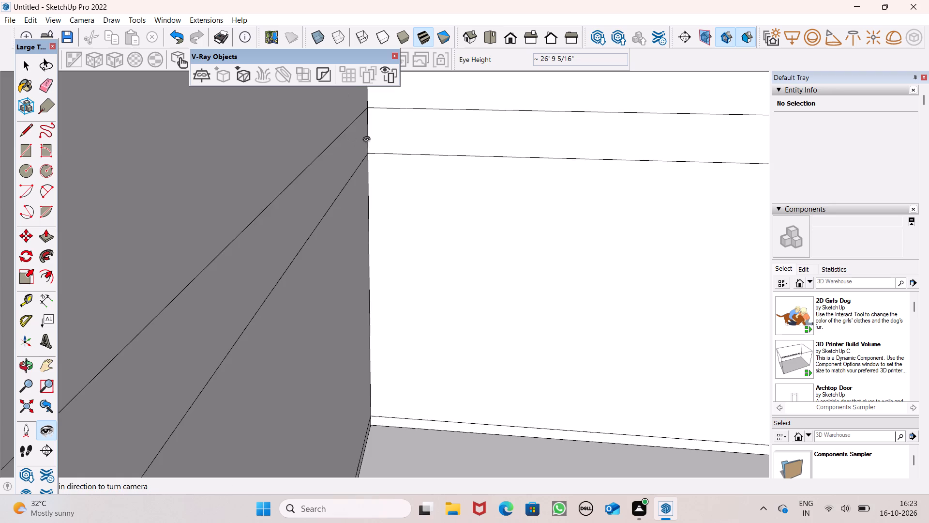
scroll(357, 127, "up", 1)
middle_click_drag(348, 124, 440, 195)
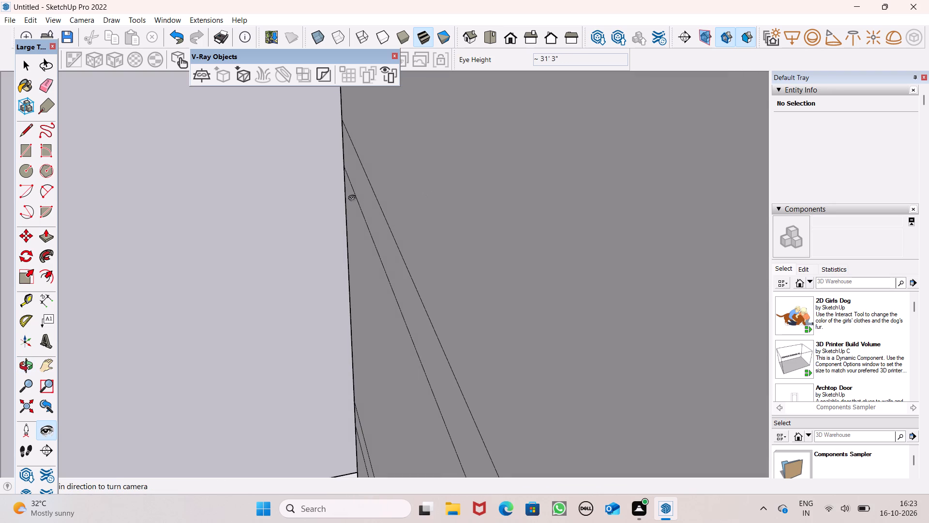
middle_click_drag(469, 207, 217, 186)
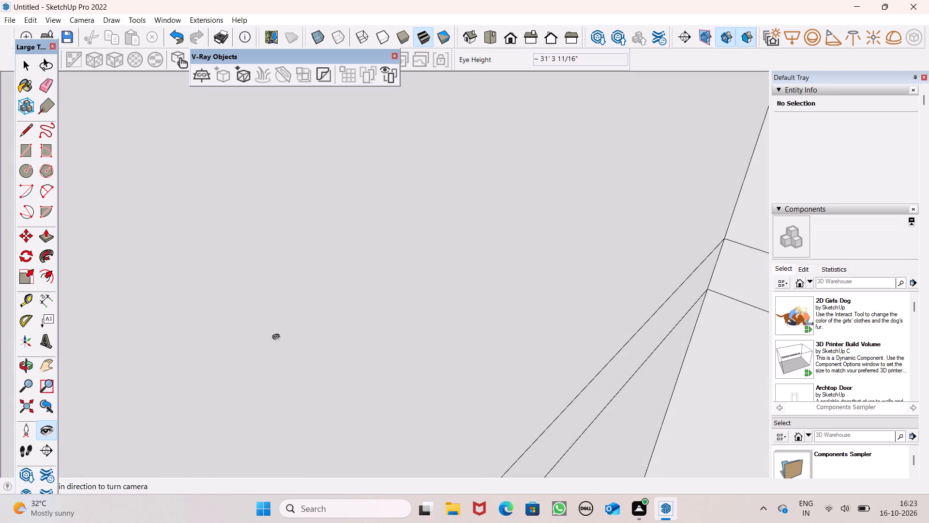
middle_click_drag(145, 261, 403, 253)
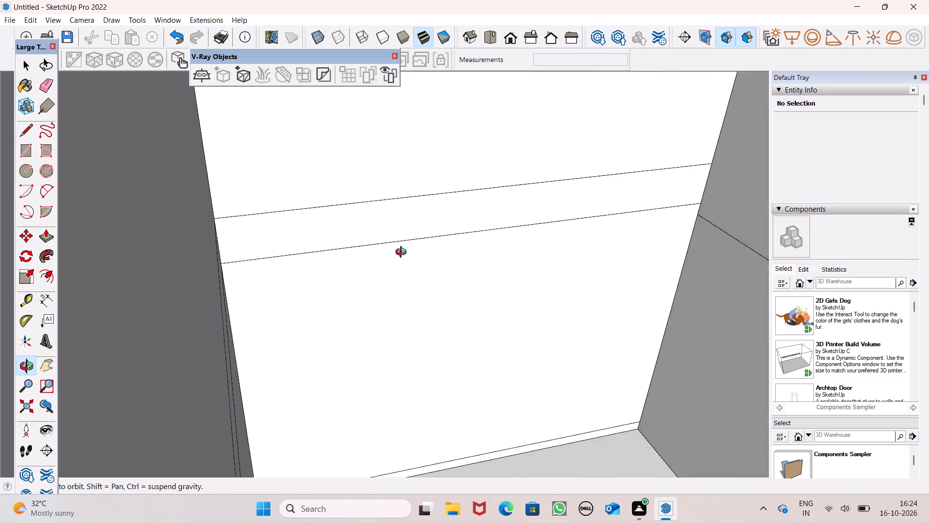
middle_click_drag(403, 253, 471, 270)
middle_click_drag(466, 271, 237, 253)
middle_click(237, 253)
left_click_drag(43, 364, 48, 364)
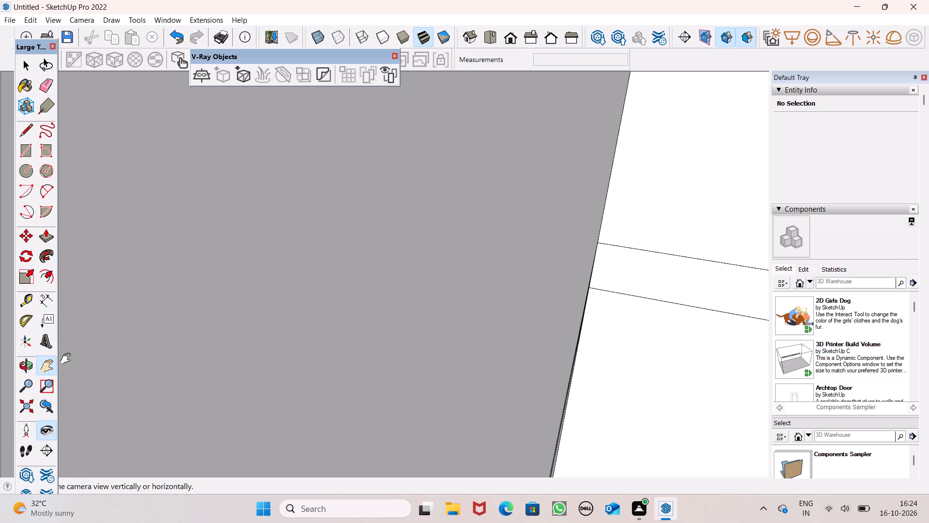
left_click_drag(566, 182, 182, 196)
left_click_drag(367, 359, 370, 367)
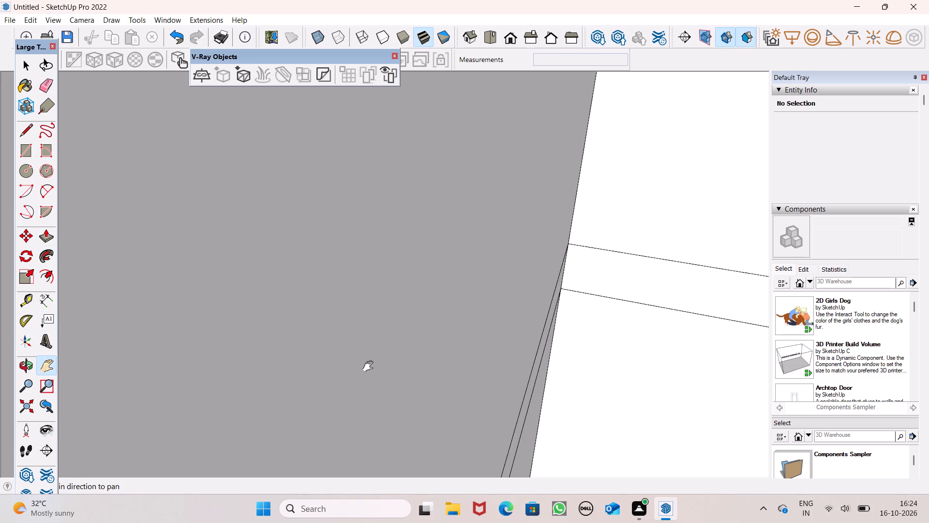
left_click_drag(370, 367, 278, 375)
left_click_drag(616, 213, 3, 169)
left_click_drag(629, 430, 650, 320)
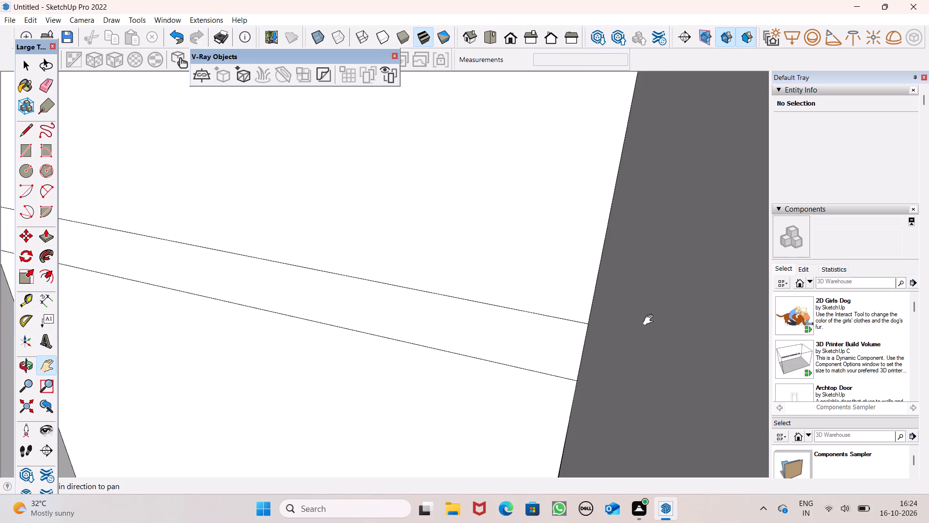
left_click_drag(650, 320, 632, 303)
left_click_drag(584, 299, 691, 220)
left_click_drag(642, 356, 537, 171)
left_click_drag(421, 360, 486, 359)
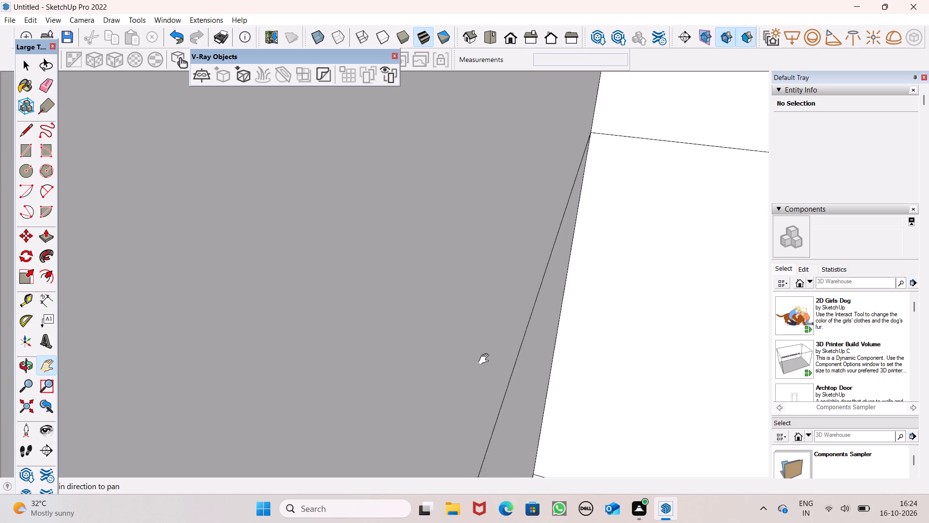
left_click_drag(486, 359, 843, 319)
left_click_drag(464, 383, 586, 277)
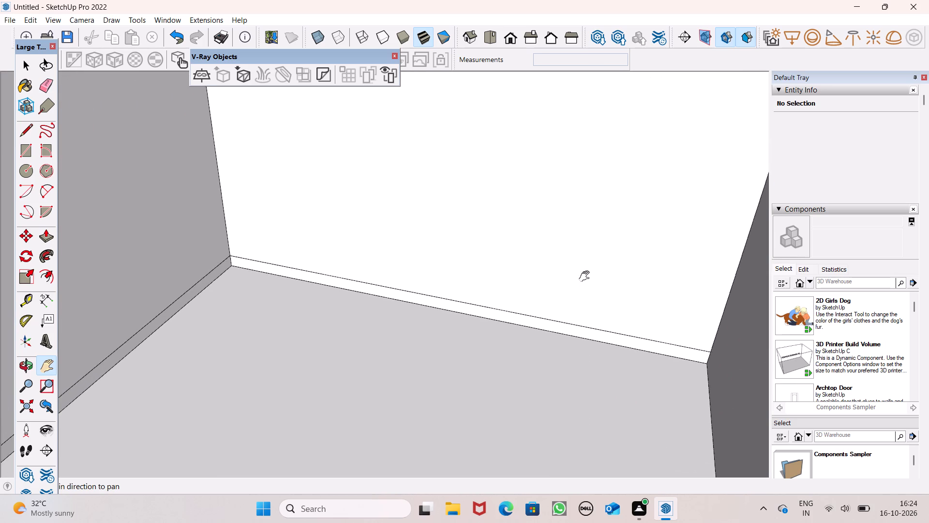
left_click_drag(586, 277, 588, 184)
left_click_drag(189, 364, 240, 403)
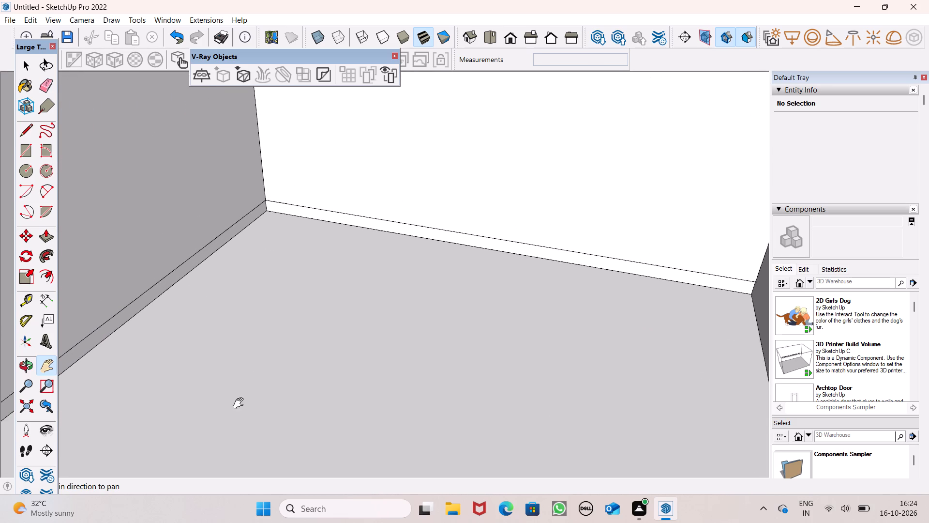
left_click_drag(240, 403, 235, 388)
left_click_drag(233, 117, 139, 132)
left_click(43, 431)
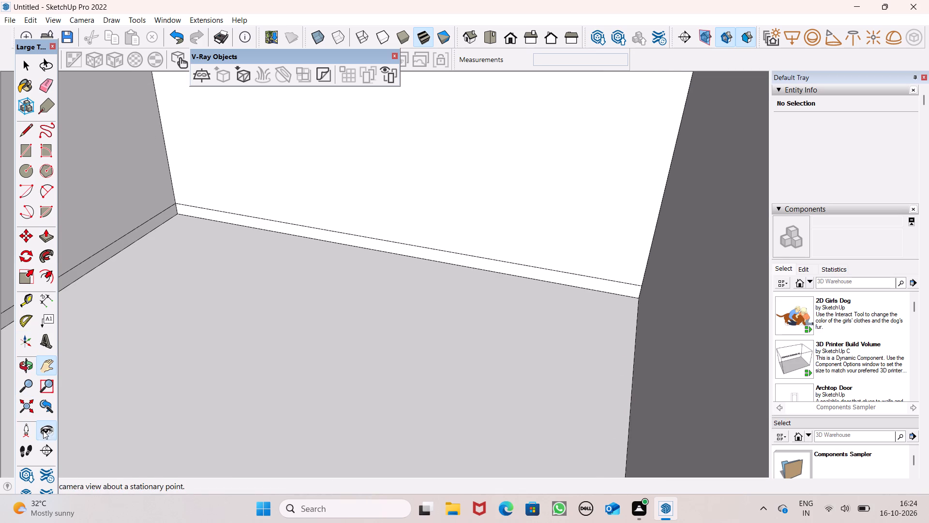
left_click_drag(260, 431, 514, 182)
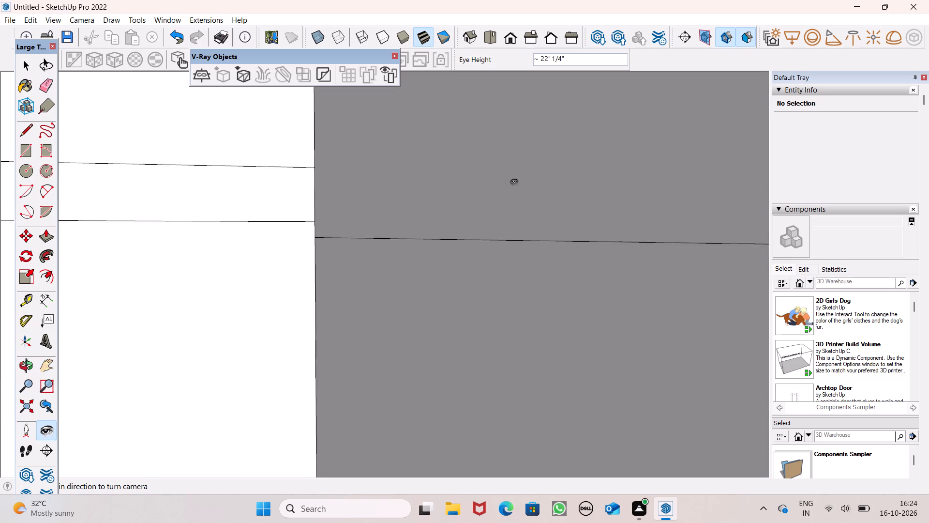
left_click_drag(514, 182, 449, 135)
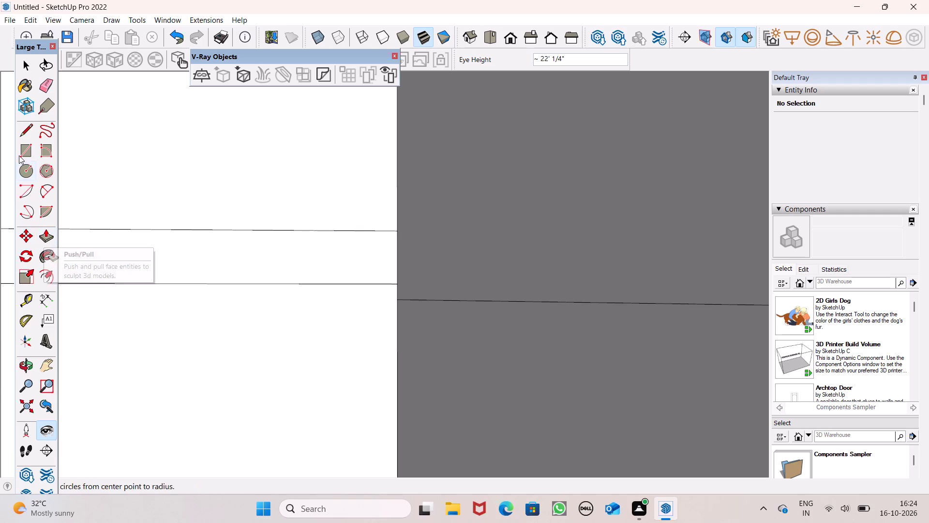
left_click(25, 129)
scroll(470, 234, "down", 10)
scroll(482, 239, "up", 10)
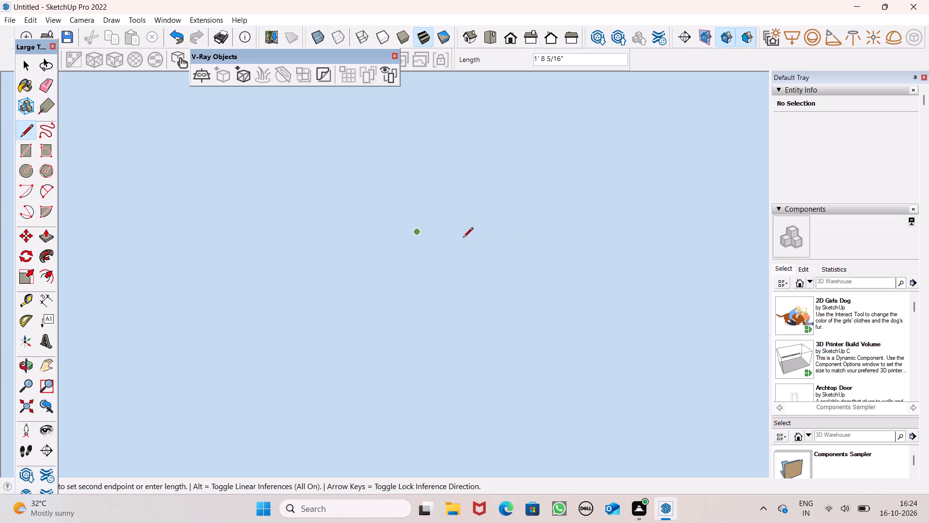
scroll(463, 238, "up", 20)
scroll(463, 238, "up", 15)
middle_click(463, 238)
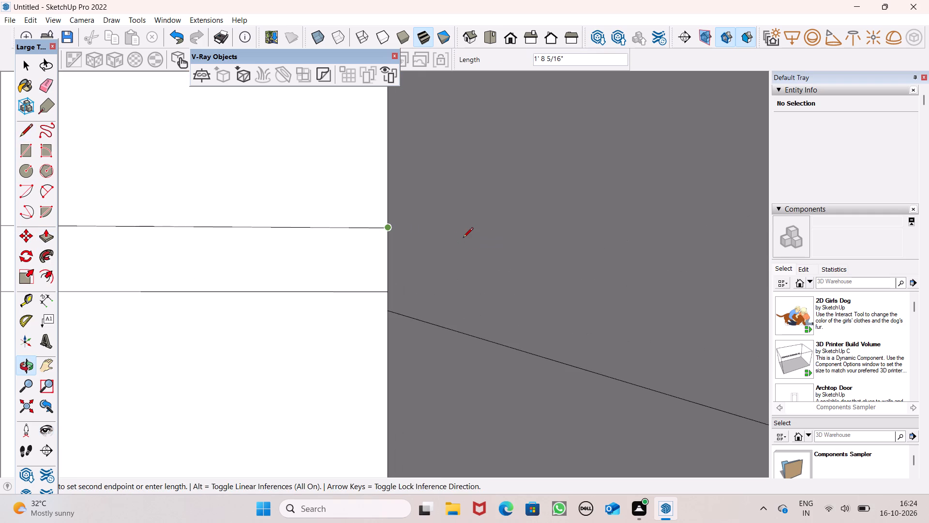
Examine the enclosed space's interior walls and floor-level lines, looking around to the wall adjoining the lined corner.
left_click(45, 425)
left_click_drag(307, 266, 257, 256)
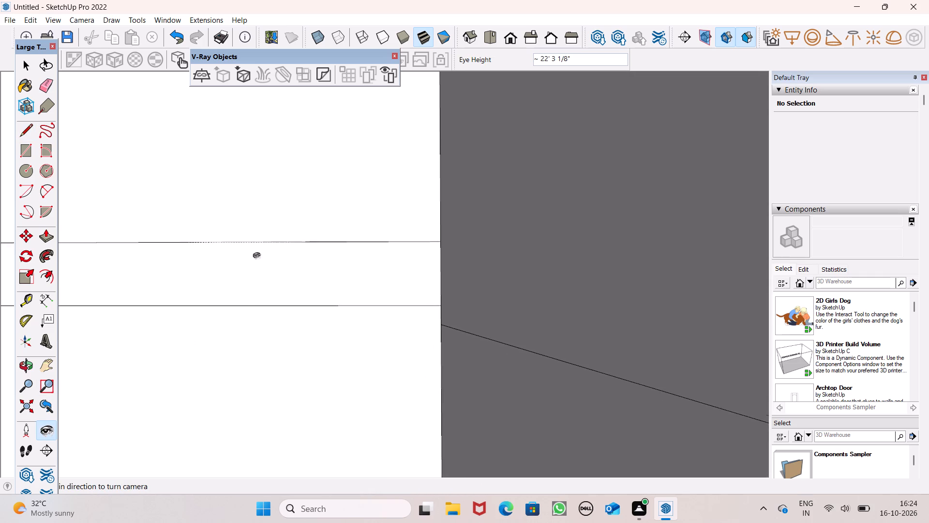
left_click_drag(257, 256, 669, 307)
scroll(644, 306, "down", 1)
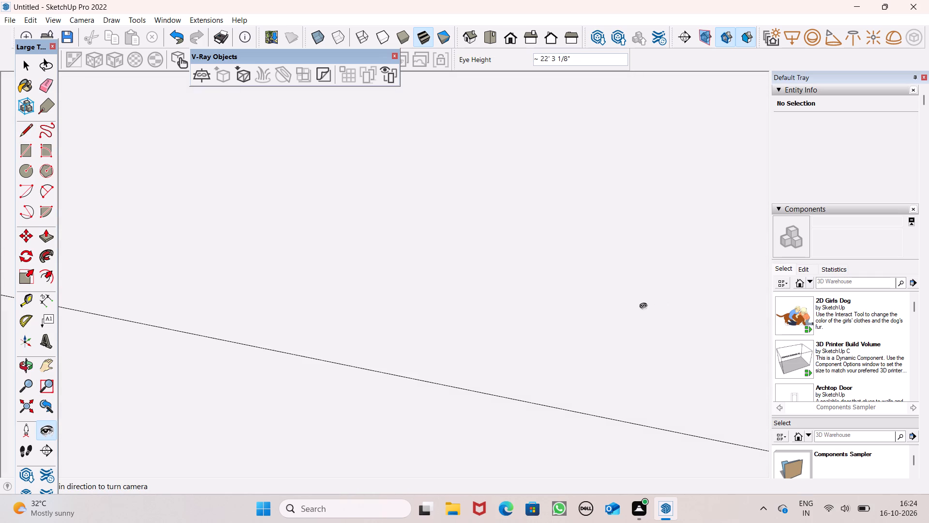
scroll(644, 306, "down", 10)
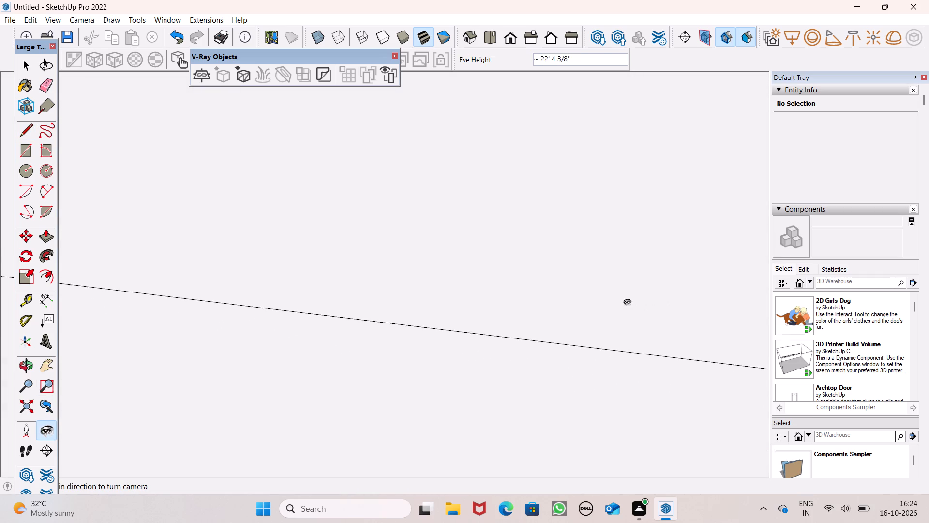
scroll(628, 302, "down", 6)
left_click_drag(510, 385, 559, 344)
scroll(503, 318, "down", 6)
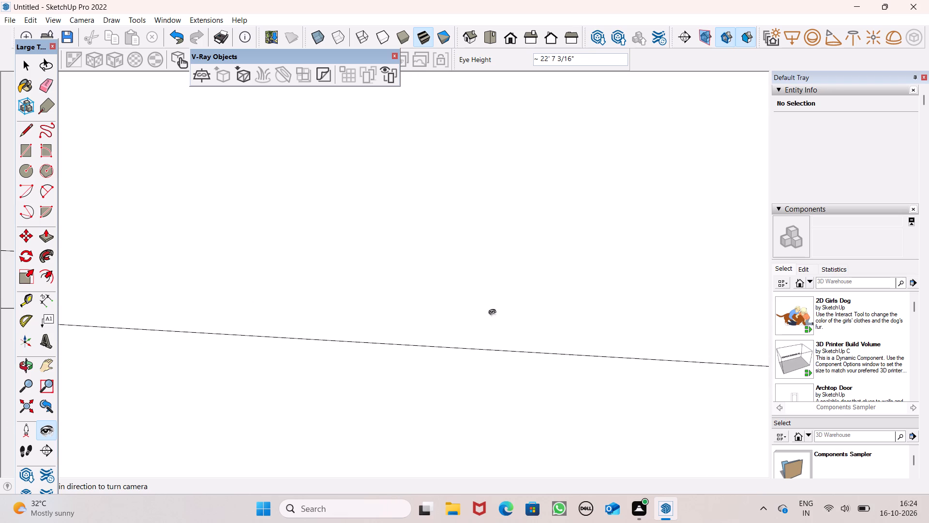
scroll(464, 291, "down", 5)
scroll(330, 297, "down", 3)
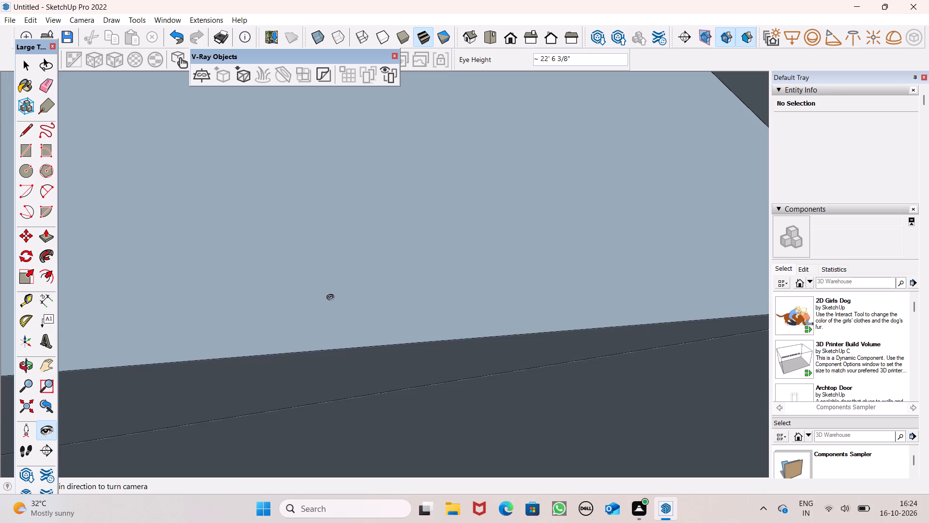
scroll(330, 297, "up", 11)
scroll(331, 297, "up", 12)
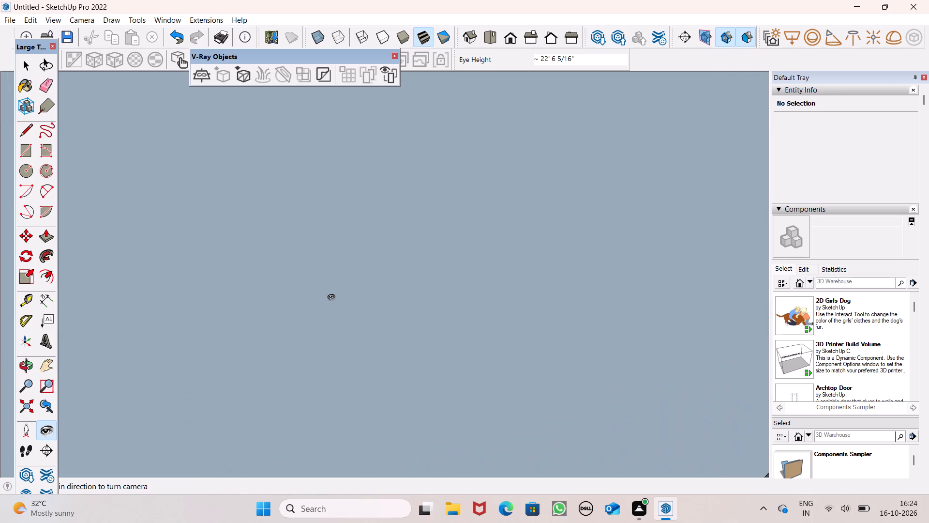
scroll(332, 297, "up", 17)
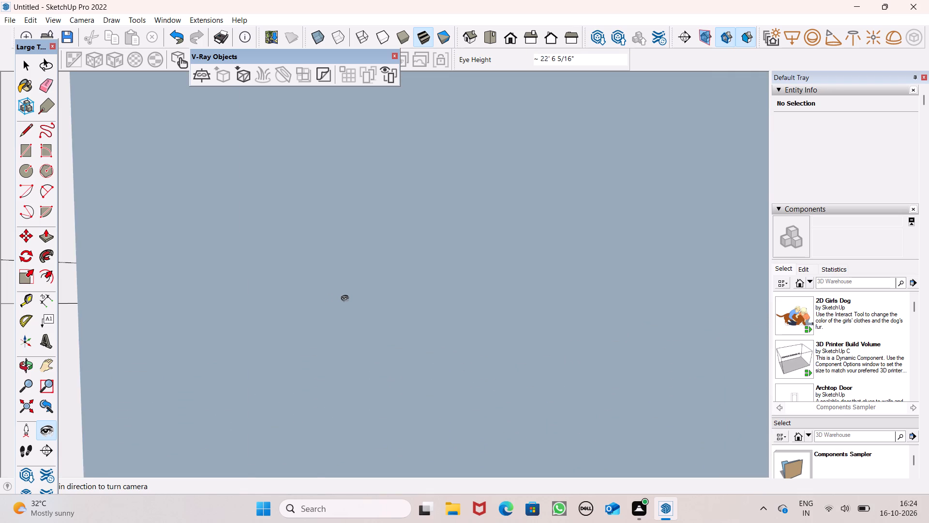
scroll(345, 298, "up", 5)
middle_click_drag(256, 363, 254, 365)
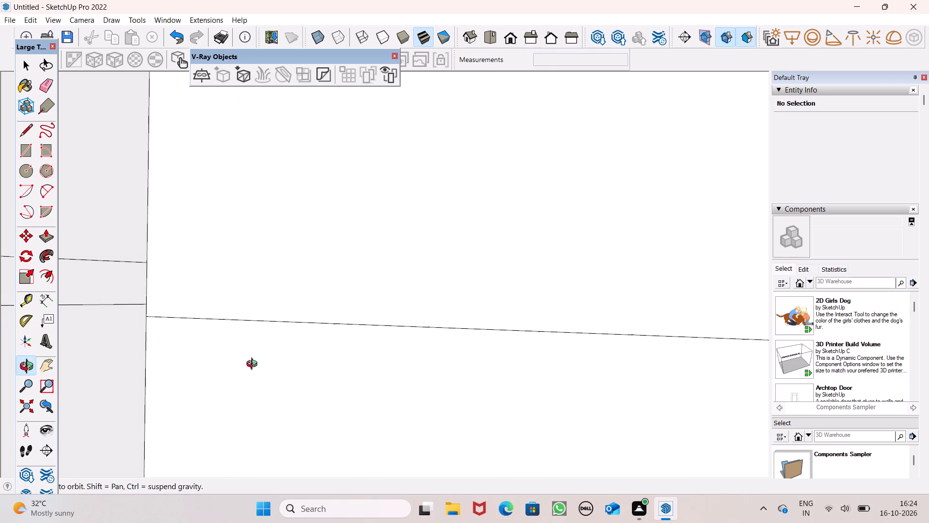
middle_click_drag(254, 365, 319, 364)
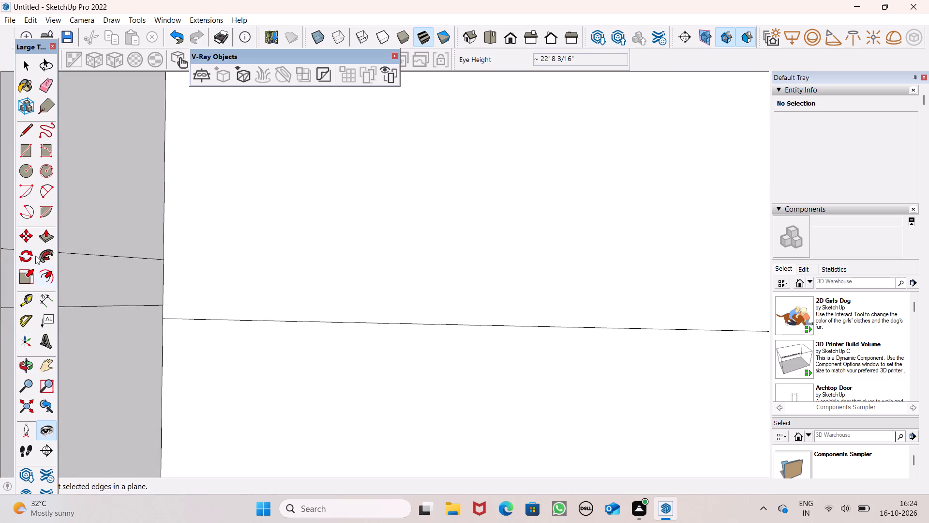
Draw connected line segments across the interior wall from corner to corner, continuing the adjacent wall's upper floor-level line above the existing horizontal edge.
left_click(31, 132)
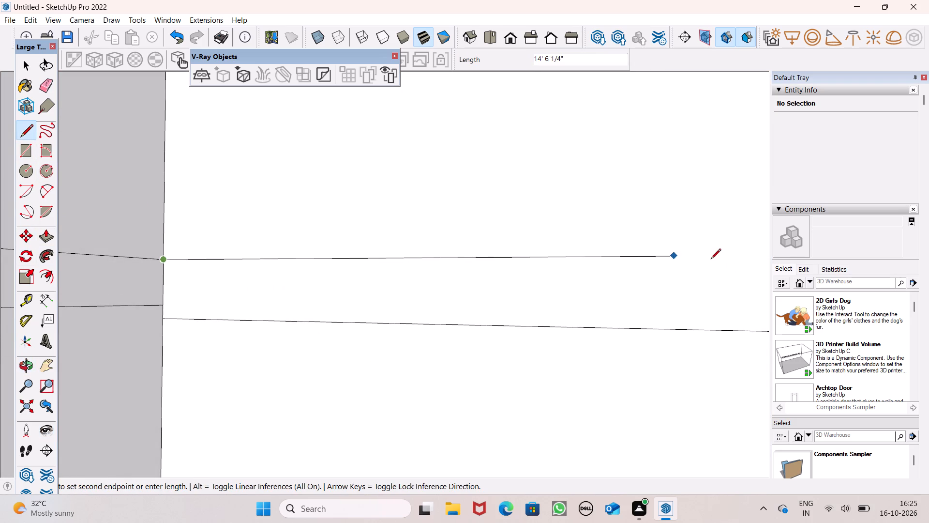
left_click(728, 264)
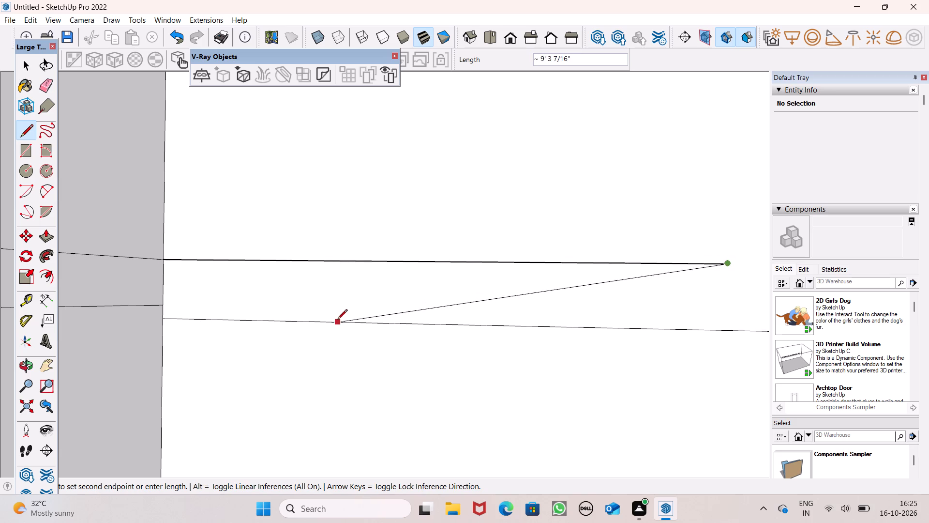
middle_click_drag(354, 333, 385, 332)
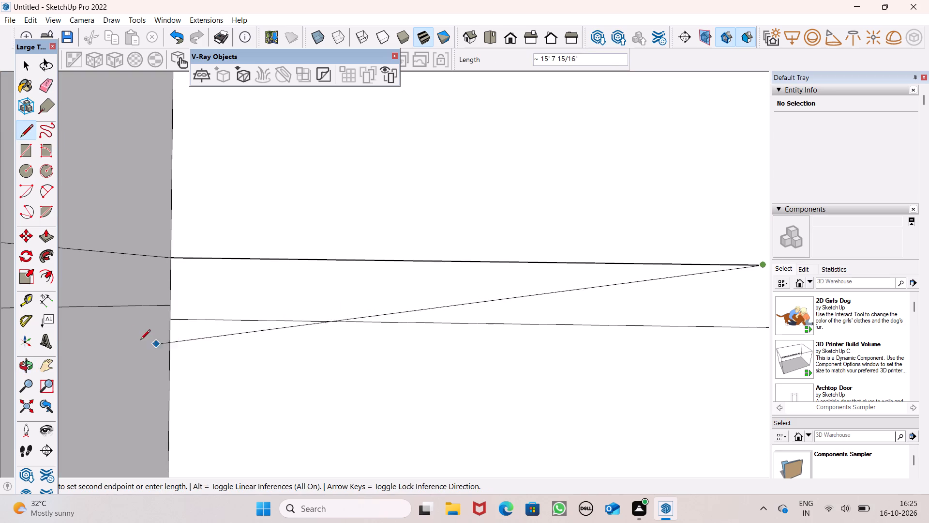
left_click(39, 361)
left_click_drag(201, 242, 80, 216)
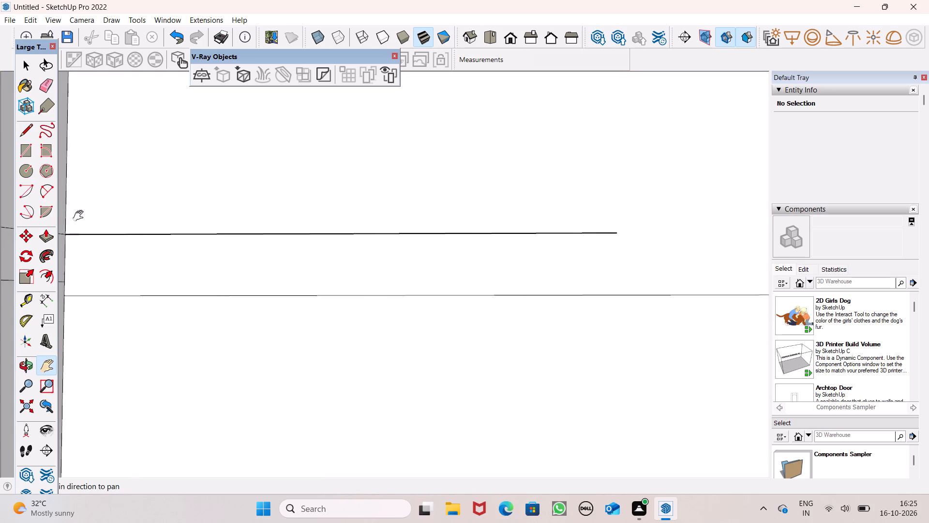
left_click_drag(80, 216, 7, 226)
left_click_drag(411, 214, 176, 204)
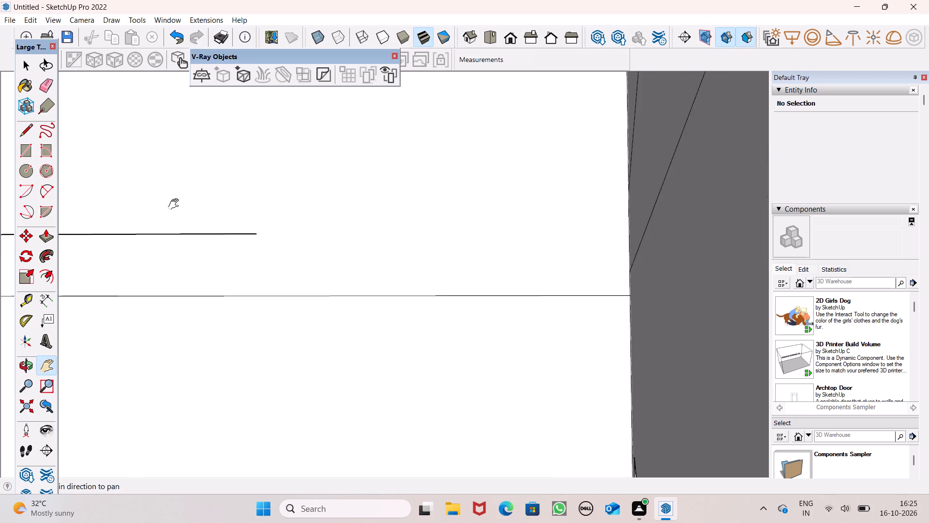
left_click_drag(176, 204, 175, 204)
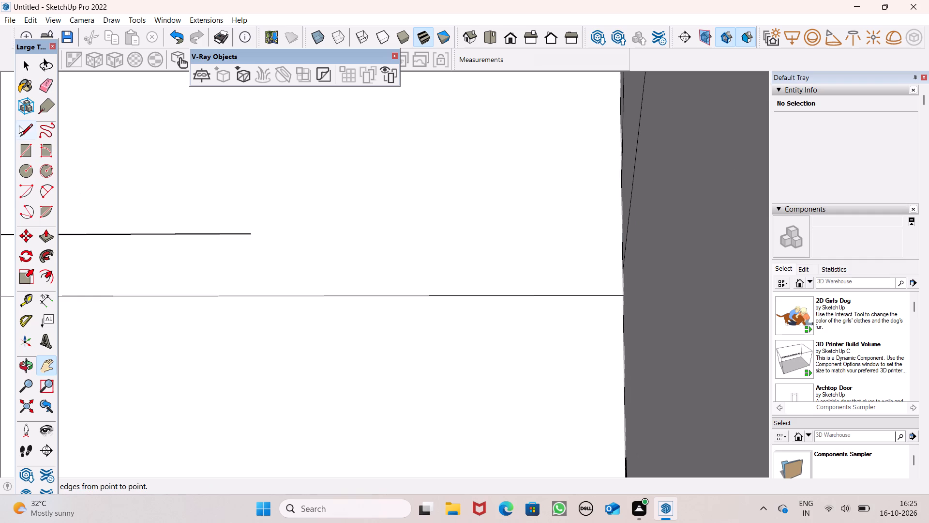
left_click(28, 126)
left_click_drag(253, 234, 309, 232)
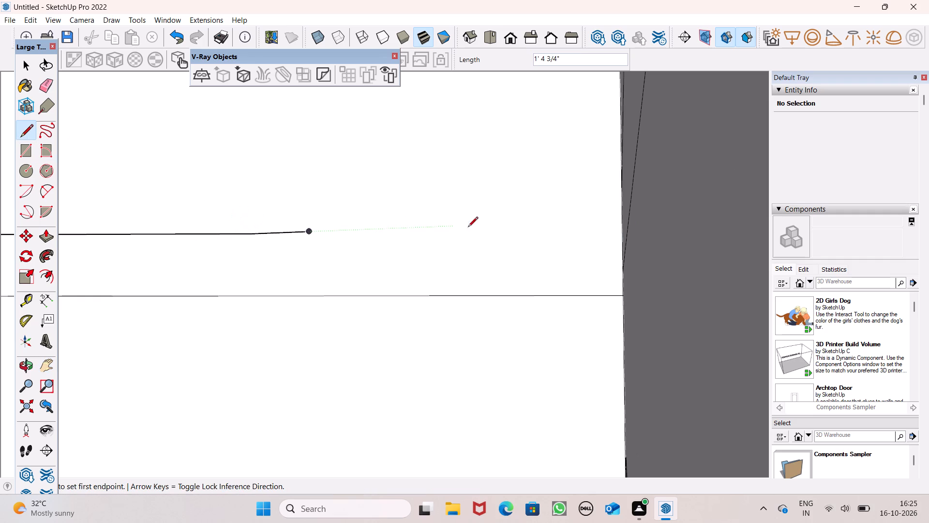
left_click(622, 227)
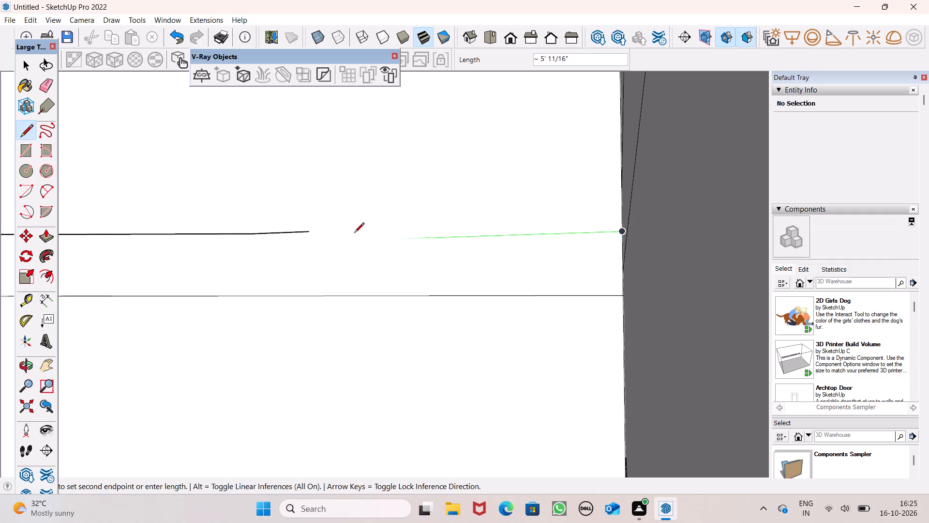
left_click(303, 231)
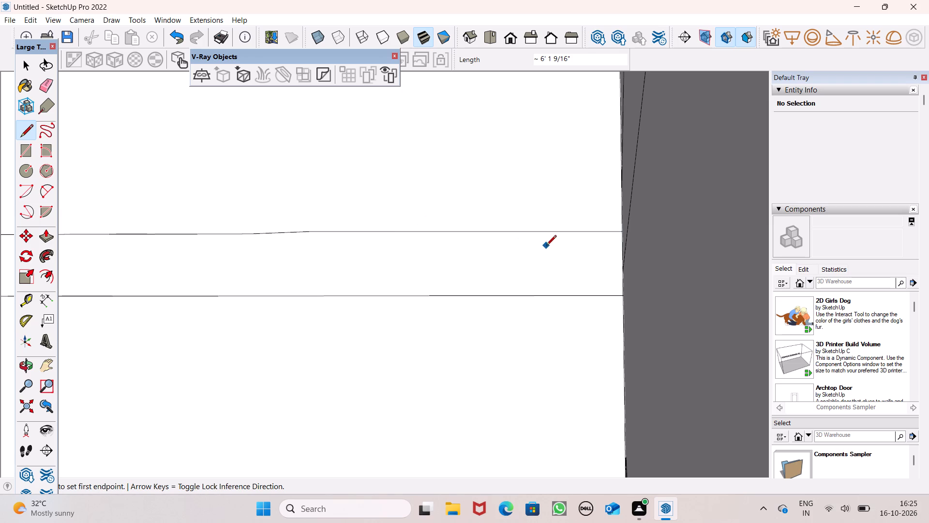
key("space")
Examine the whole building from the front, including its stacked levels, rear-wall openings and adjoining tower.
scroll(554, 246, "down", 19)
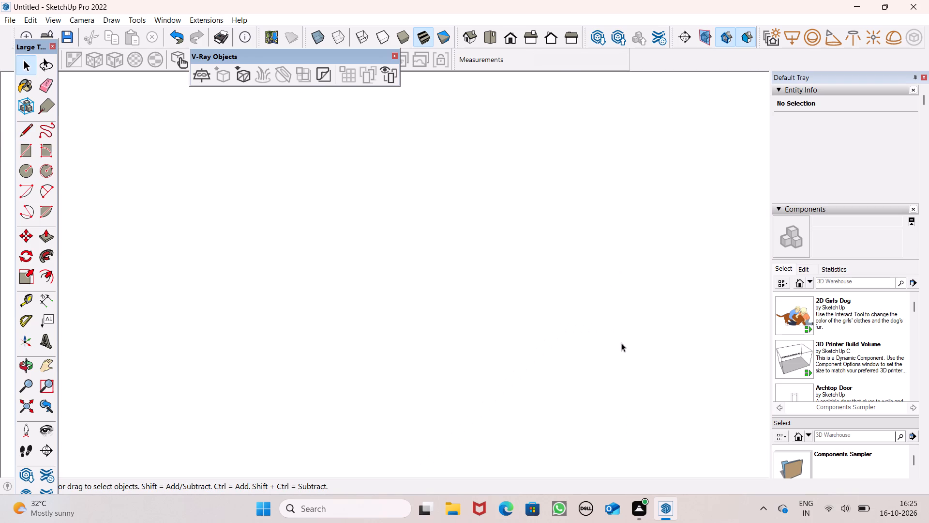
scroll(621, 343, "down", 10)
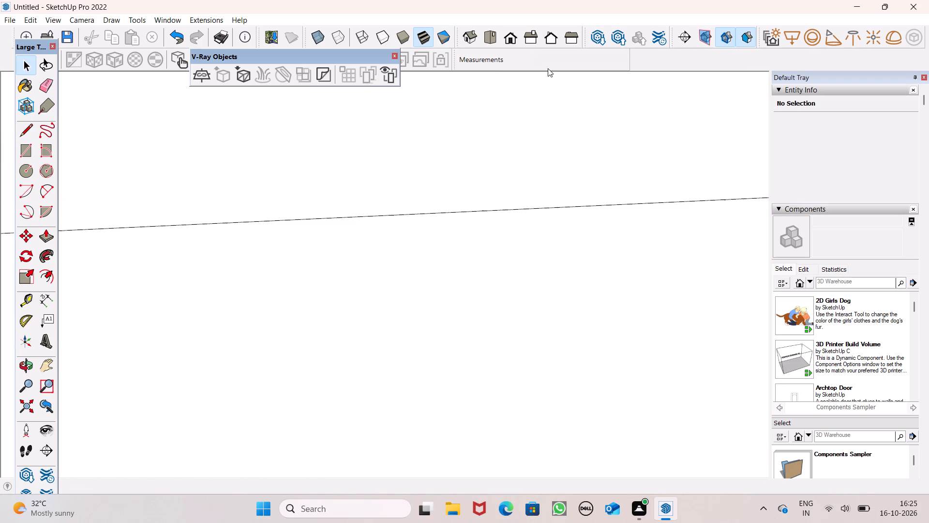
left_click(504, 45)
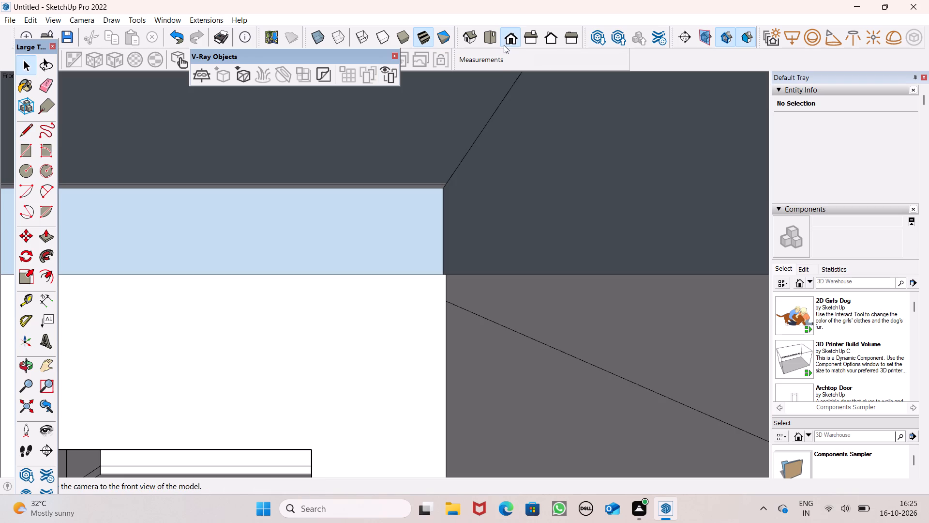
scroll(462, 351, "down", 9)
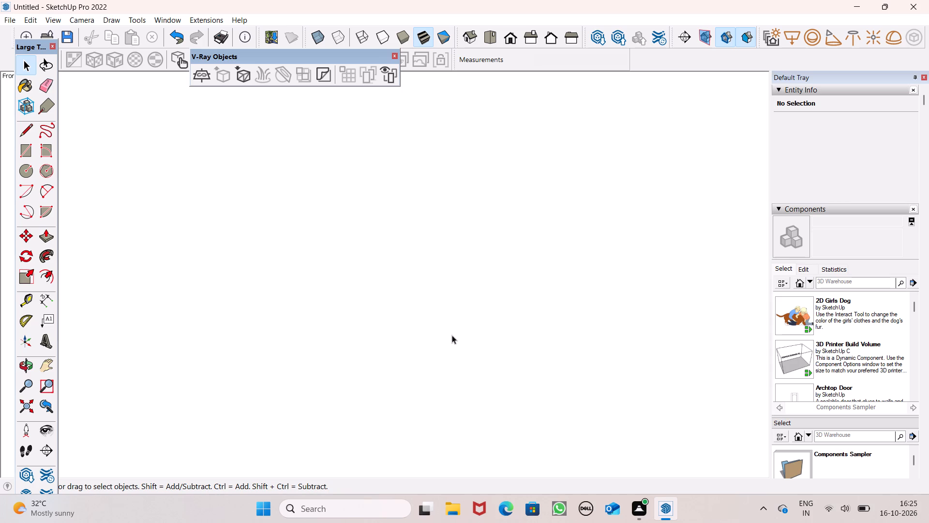
scroll(452, 335, "down", 18)
scroll(452, 335, "down", 19)
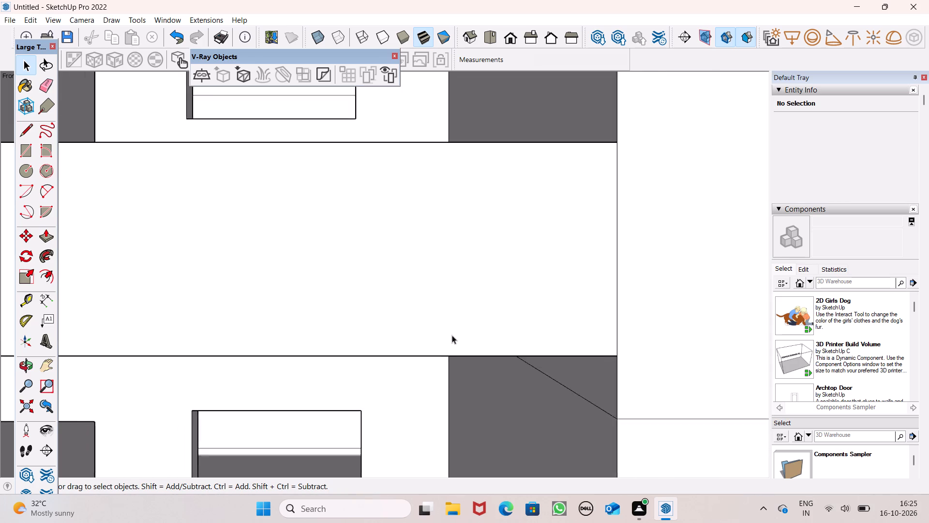
scroll(452, 335, "down", 13)
scroll(451, 335, "down", 13)
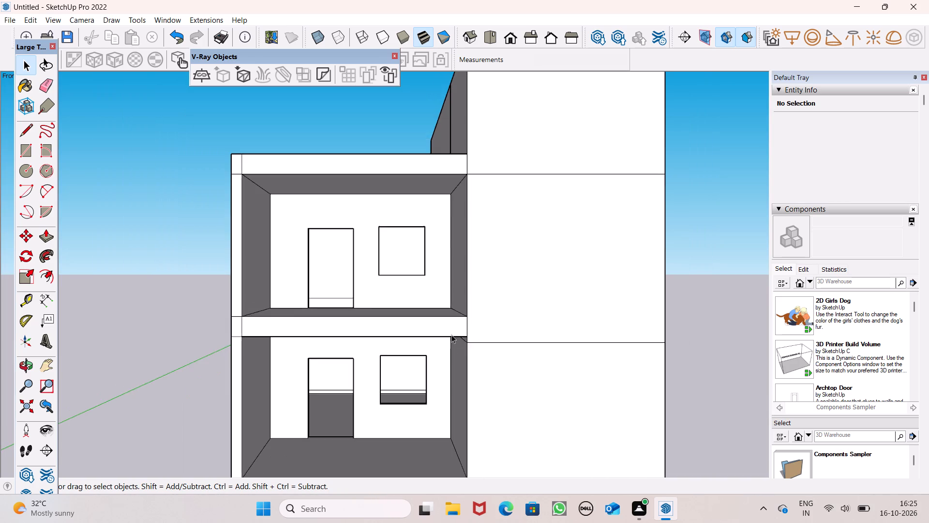
scroll(451, 335, "down", 7)
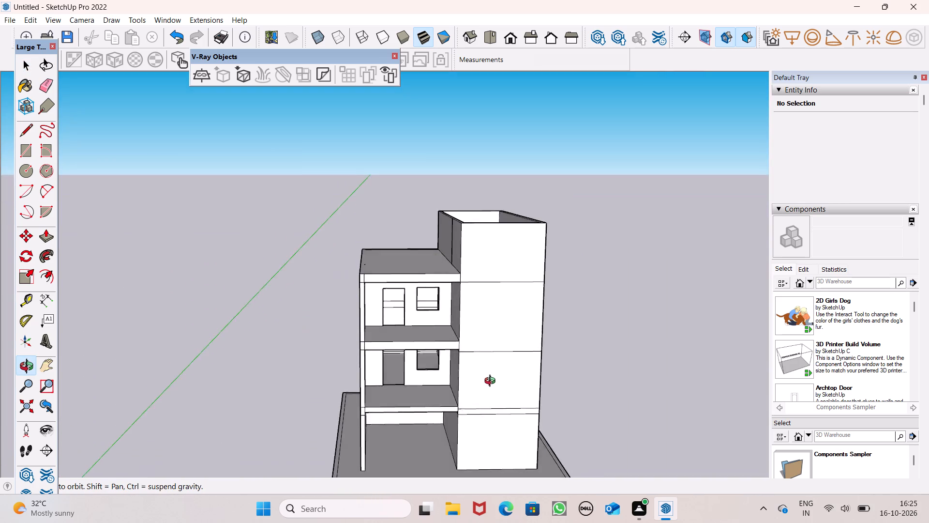
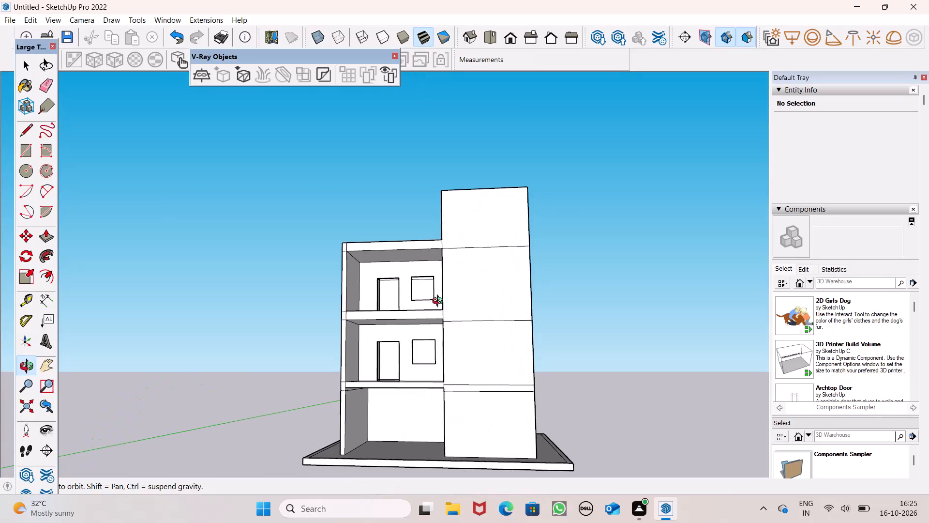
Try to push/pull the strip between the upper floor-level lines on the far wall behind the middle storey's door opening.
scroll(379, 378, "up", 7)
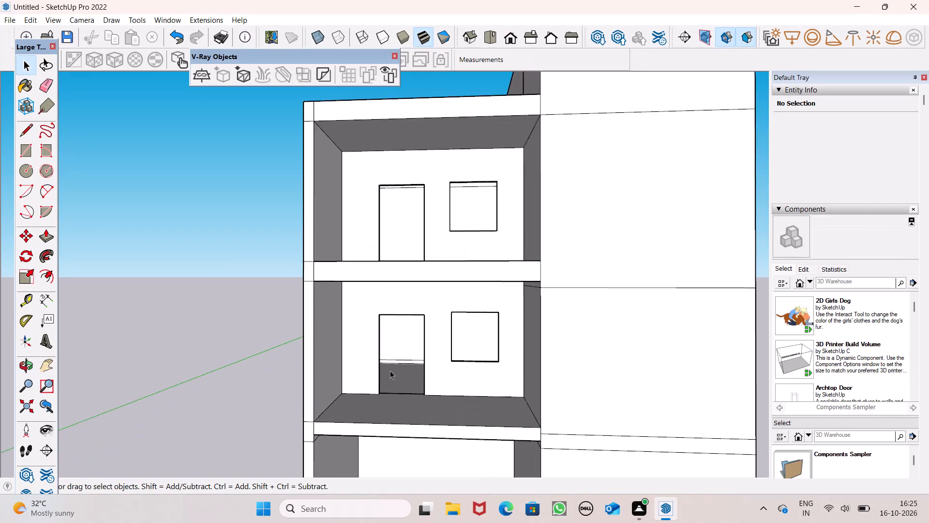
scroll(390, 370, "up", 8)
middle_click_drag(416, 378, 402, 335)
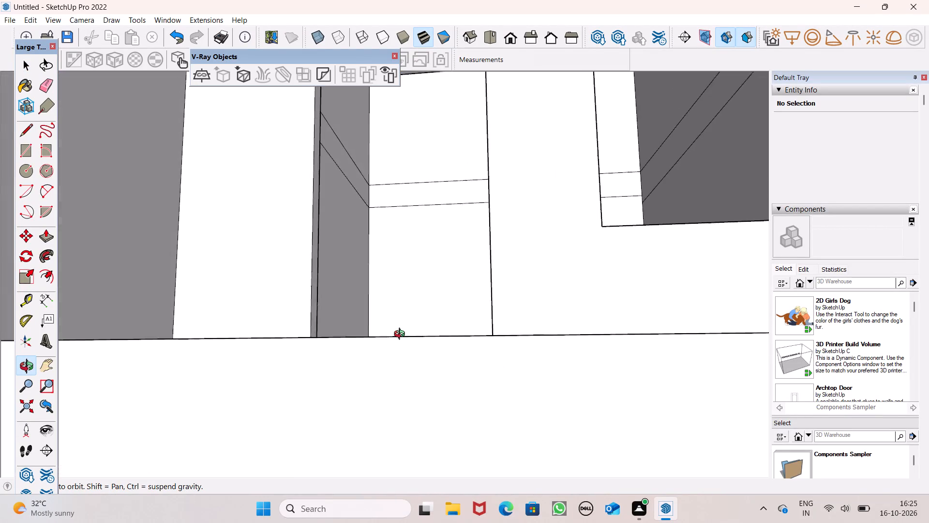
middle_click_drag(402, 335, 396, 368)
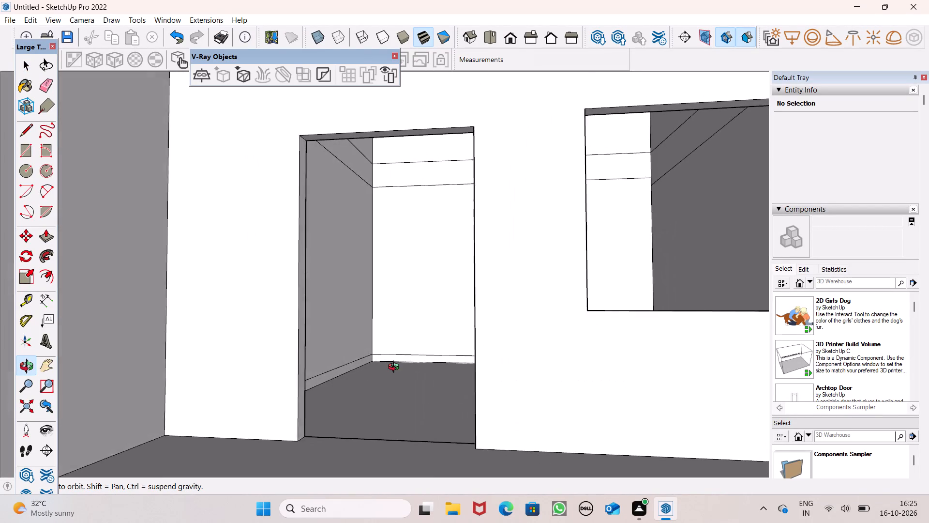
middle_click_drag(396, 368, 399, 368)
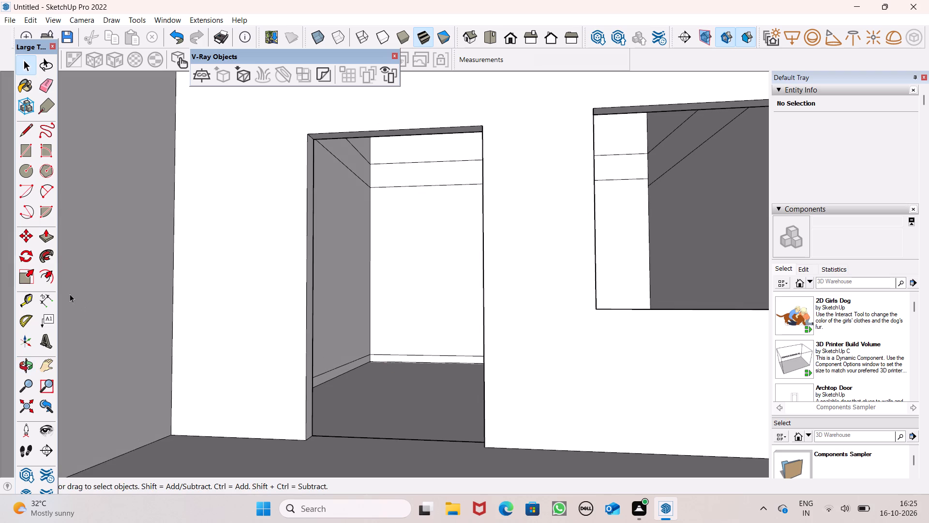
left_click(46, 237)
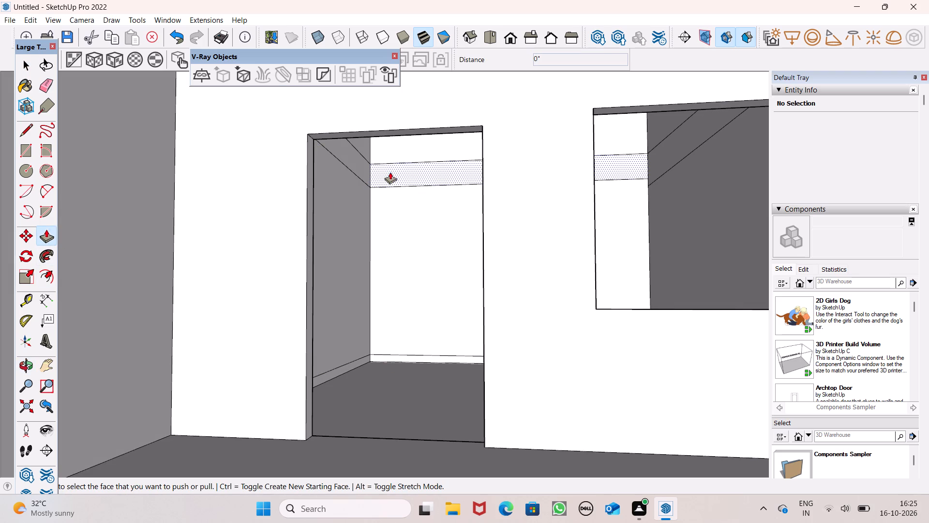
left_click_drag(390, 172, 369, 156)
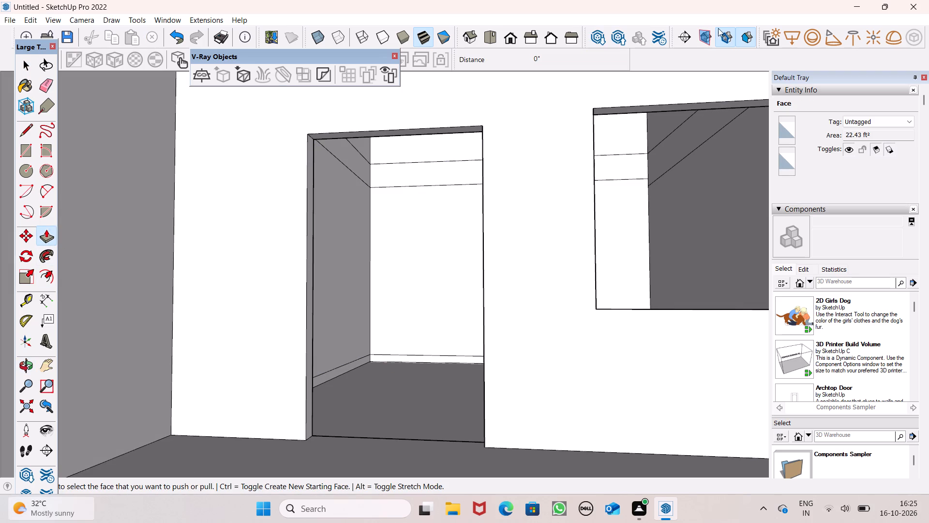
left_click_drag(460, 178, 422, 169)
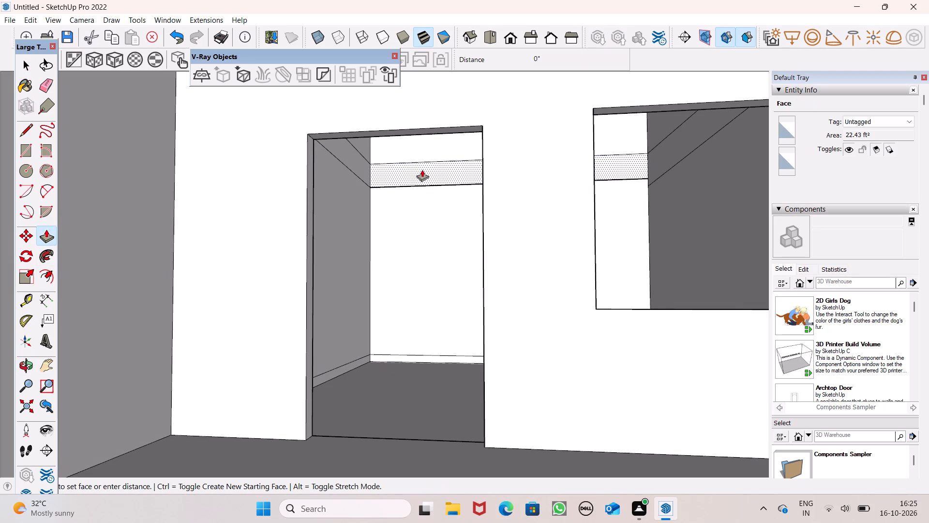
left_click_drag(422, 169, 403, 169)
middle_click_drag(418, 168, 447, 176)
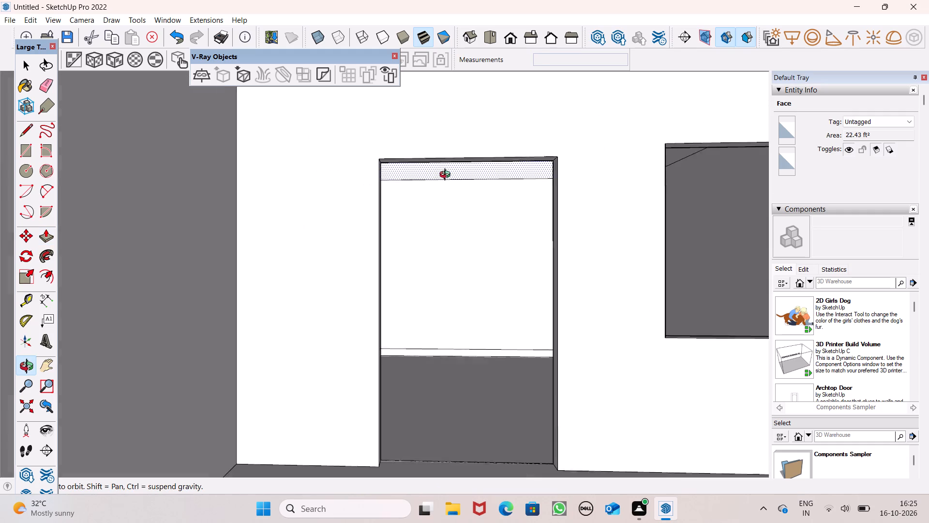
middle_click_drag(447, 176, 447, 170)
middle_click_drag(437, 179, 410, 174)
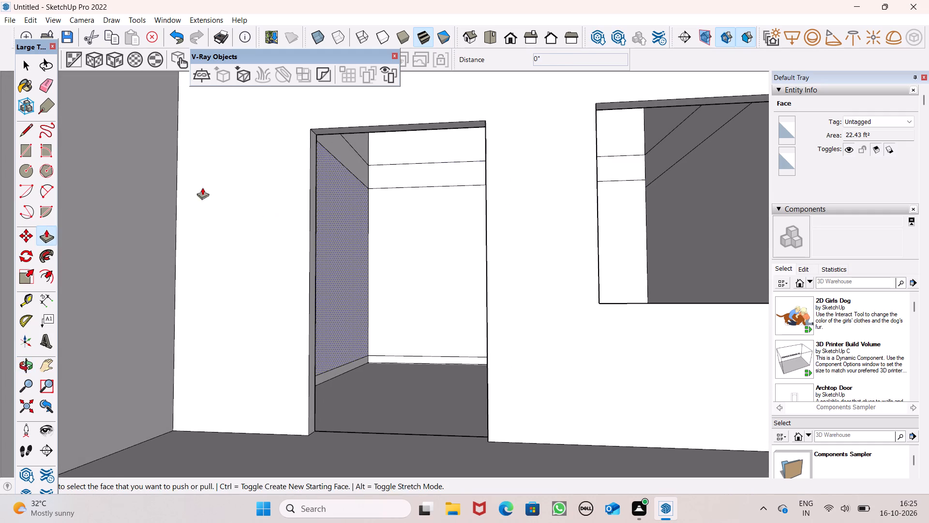
Narrow the far wall's strip by drawing a 15' 10" line from corner to corner along its middle and erasing its lower line.
left_click(29, 128)
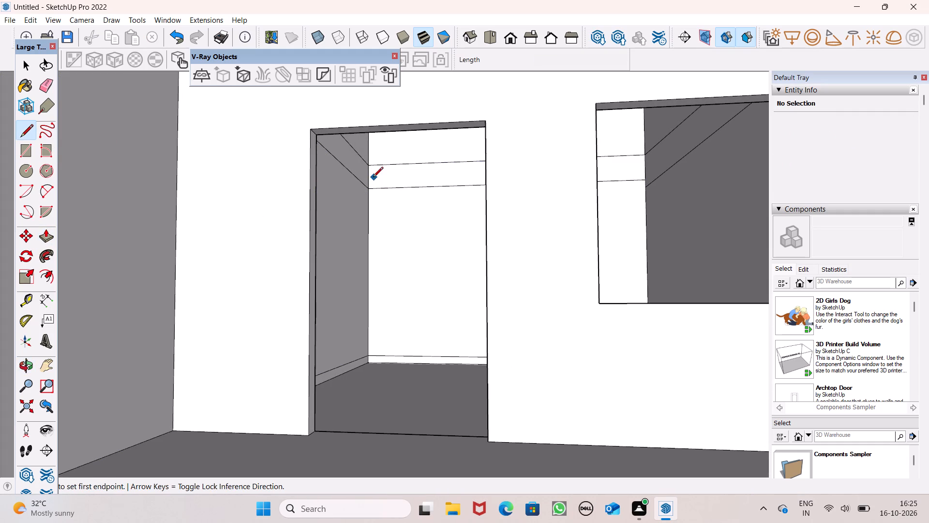
left_click_drag(370, 176, 399, 182)
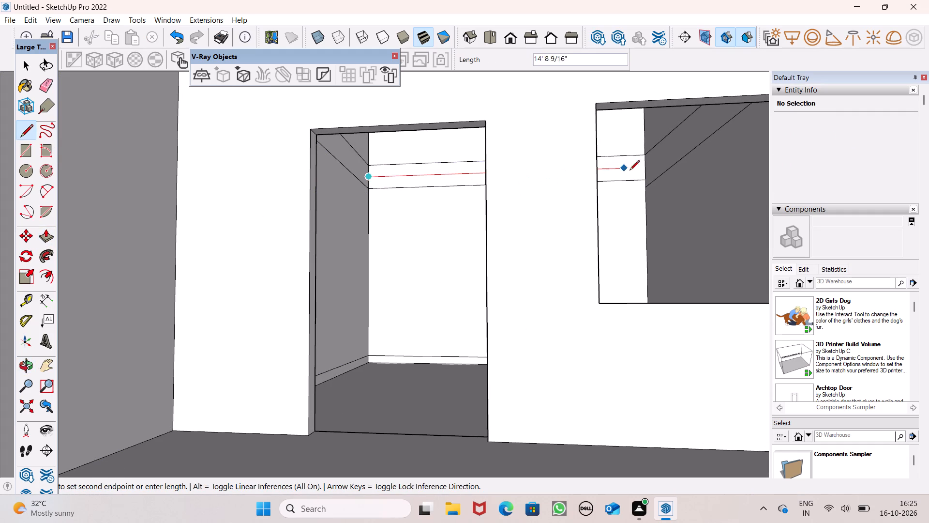
left_click(646, 170)
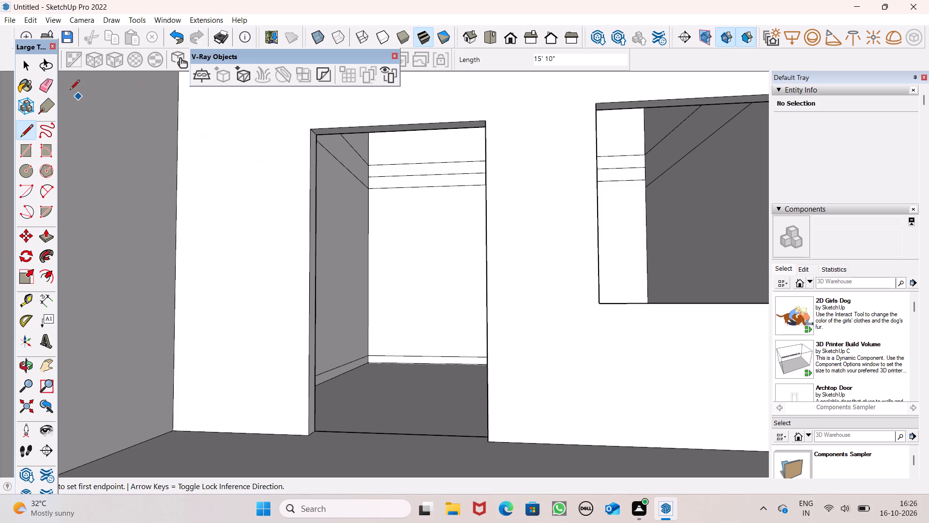
left_click(45, 83)
left_click(436, 183)
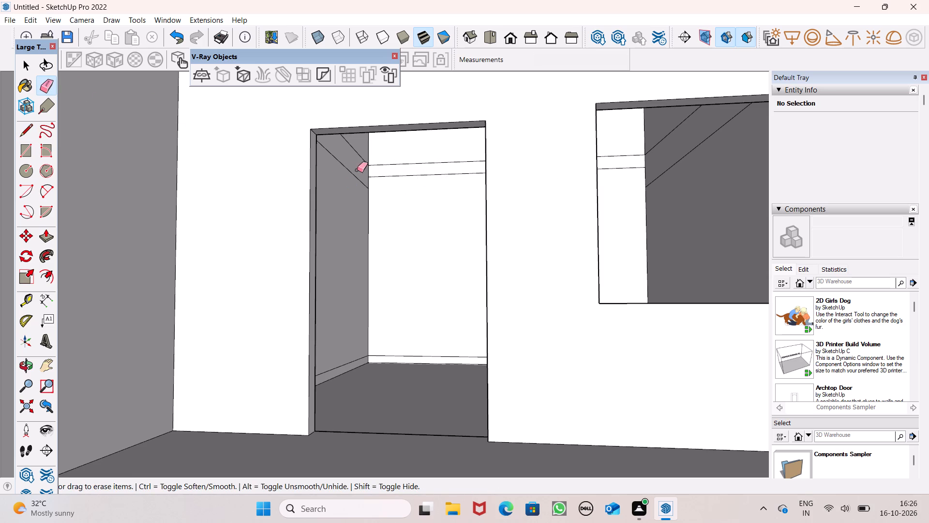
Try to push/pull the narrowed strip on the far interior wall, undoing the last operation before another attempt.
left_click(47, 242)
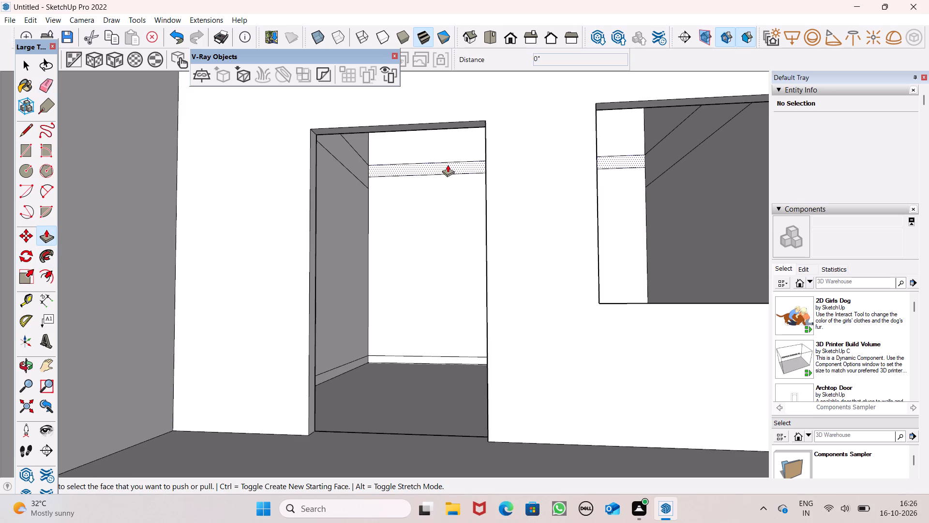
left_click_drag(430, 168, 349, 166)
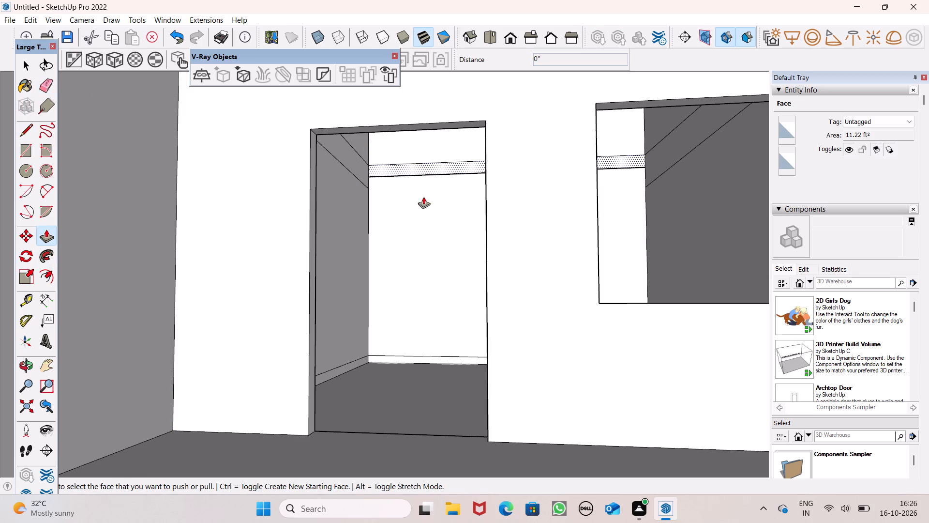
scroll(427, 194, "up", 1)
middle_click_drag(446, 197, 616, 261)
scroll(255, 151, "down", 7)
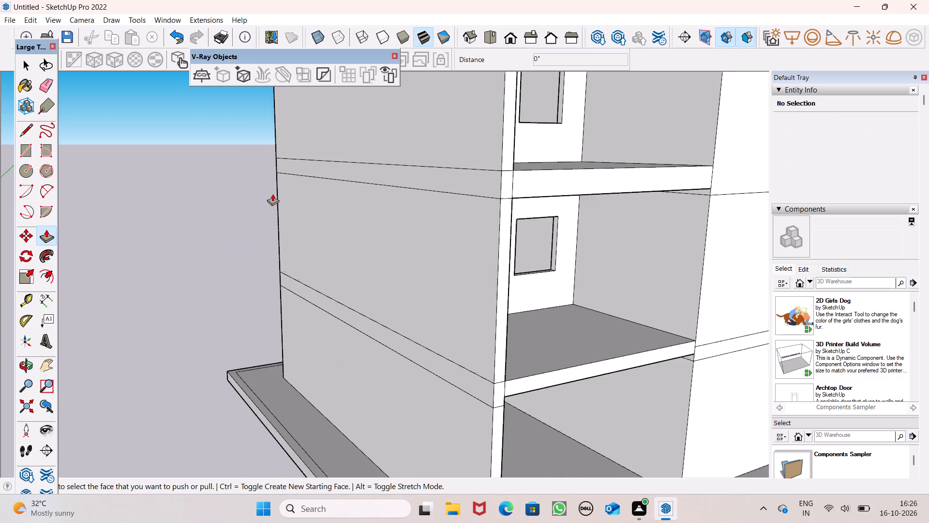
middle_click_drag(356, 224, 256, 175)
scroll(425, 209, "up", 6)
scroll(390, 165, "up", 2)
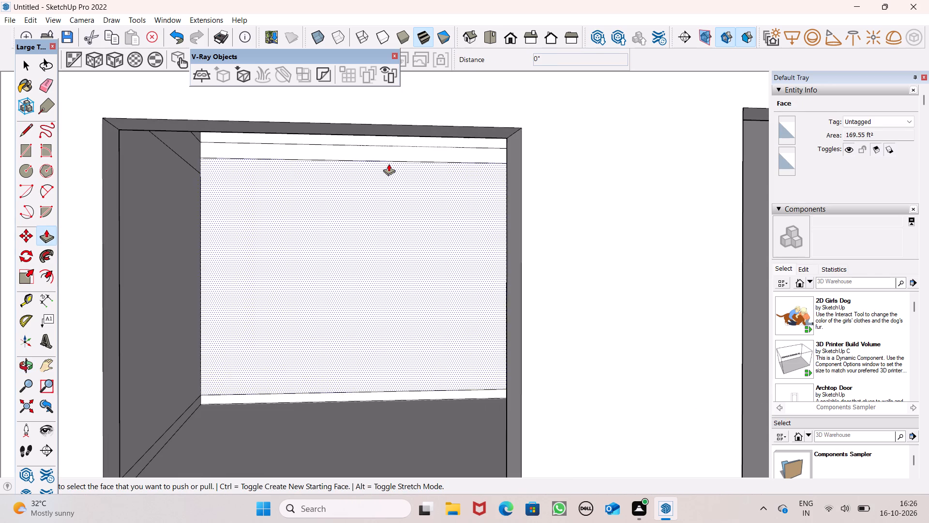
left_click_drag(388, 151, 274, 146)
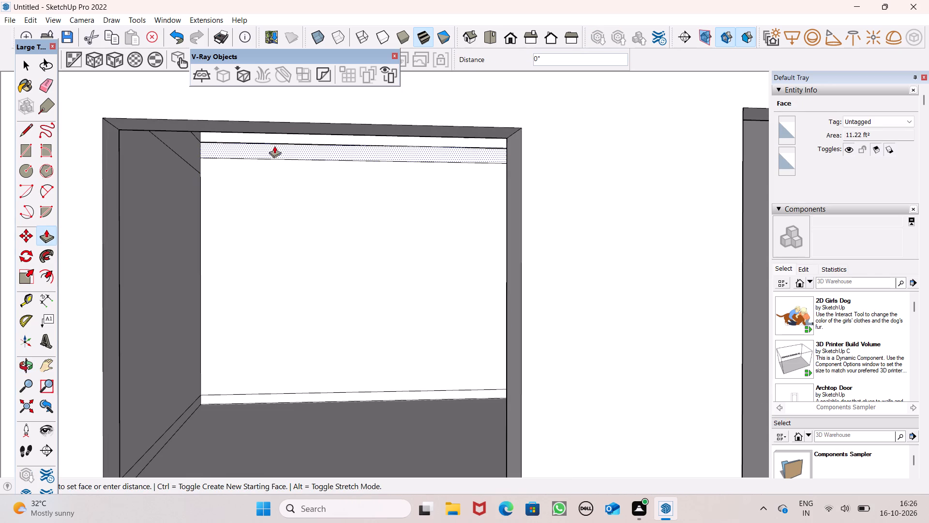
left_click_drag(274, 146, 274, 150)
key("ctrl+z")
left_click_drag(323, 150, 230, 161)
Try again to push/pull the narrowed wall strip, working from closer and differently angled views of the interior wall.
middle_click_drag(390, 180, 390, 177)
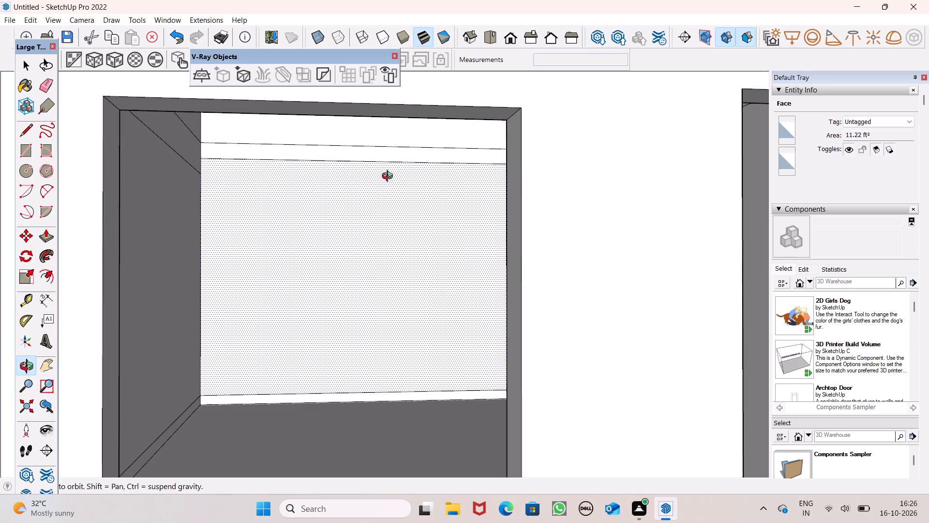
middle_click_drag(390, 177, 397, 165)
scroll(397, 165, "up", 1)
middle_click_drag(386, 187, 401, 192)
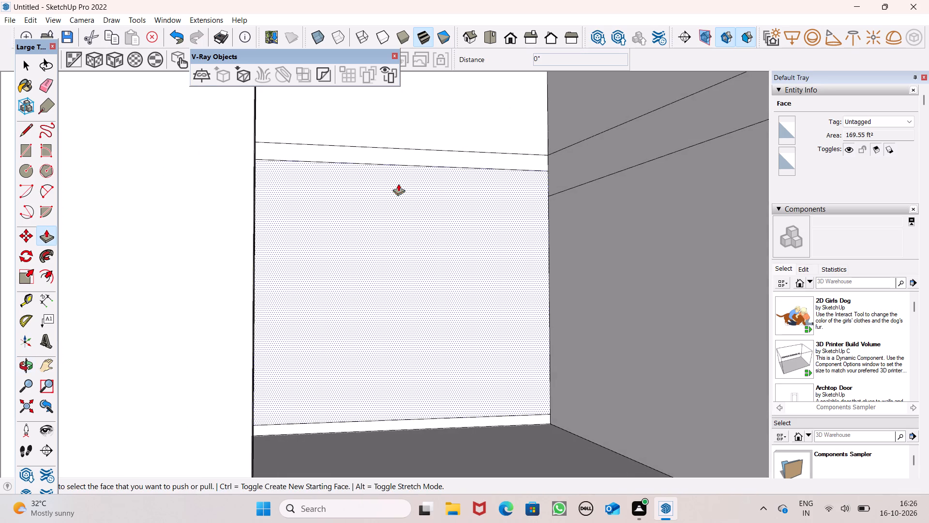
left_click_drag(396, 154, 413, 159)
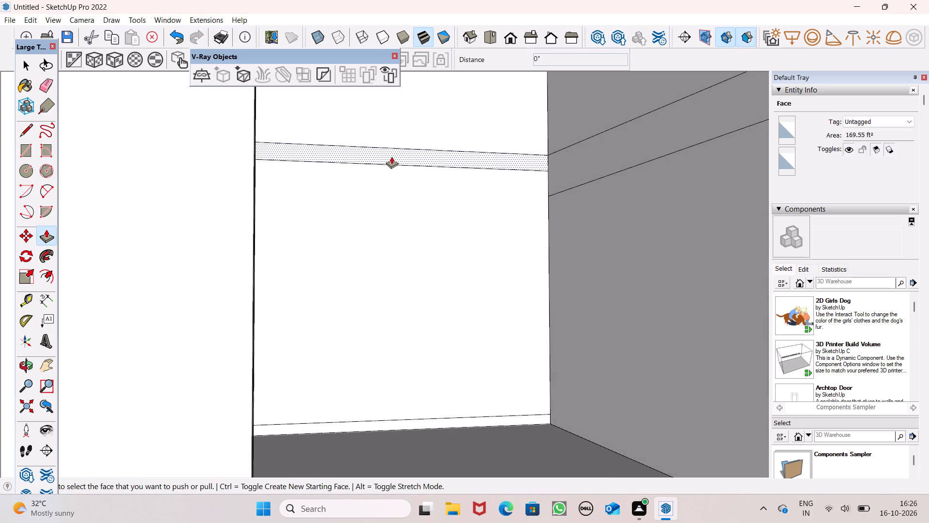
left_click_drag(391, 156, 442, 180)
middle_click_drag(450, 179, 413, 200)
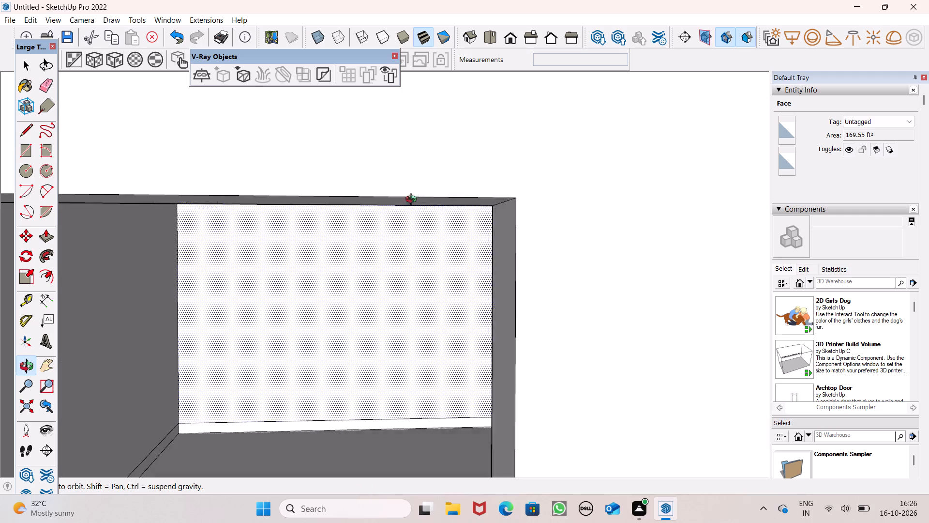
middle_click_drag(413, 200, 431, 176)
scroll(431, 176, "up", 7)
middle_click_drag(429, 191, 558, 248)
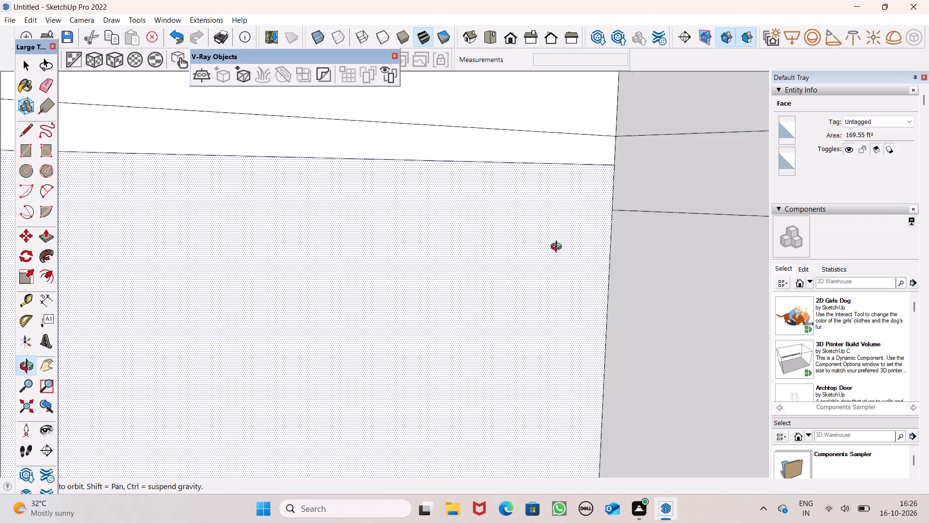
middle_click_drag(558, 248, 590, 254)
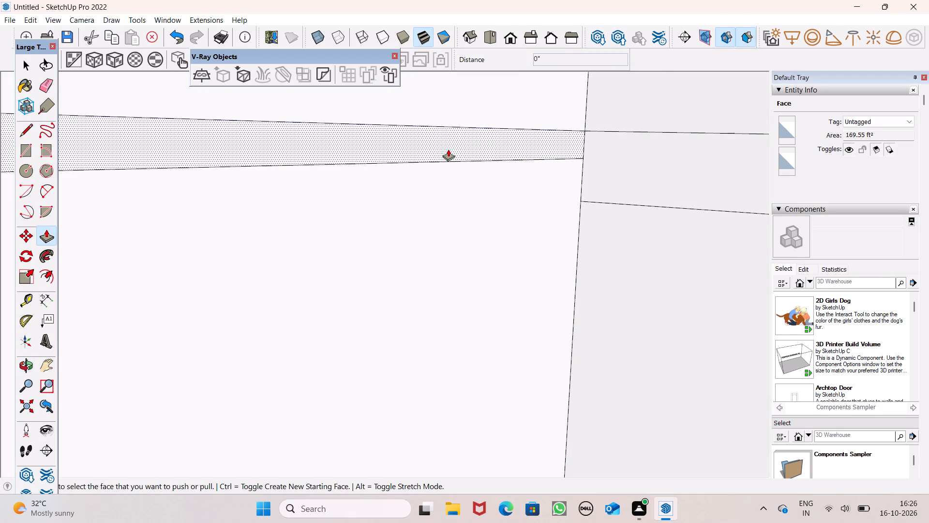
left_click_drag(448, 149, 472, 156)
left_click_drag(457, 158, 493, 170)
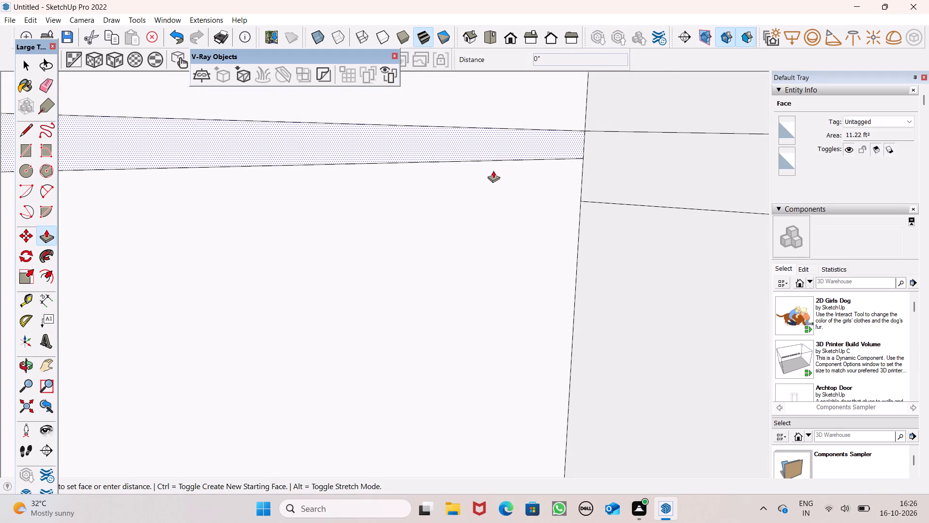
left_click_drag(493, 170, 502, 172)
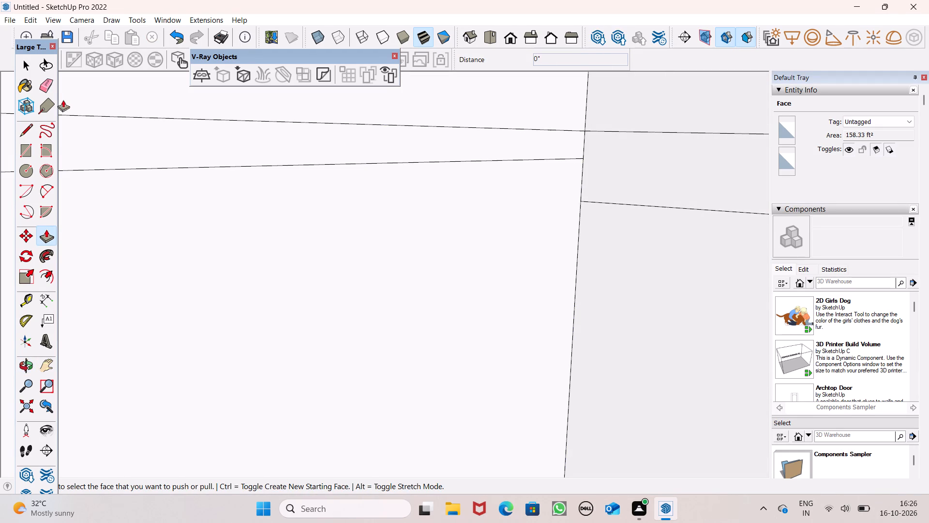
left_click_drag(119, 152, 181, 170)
Switch to the front view and examine the whole building on its slab from a distance.
scroll(352, 135, "down", 7)
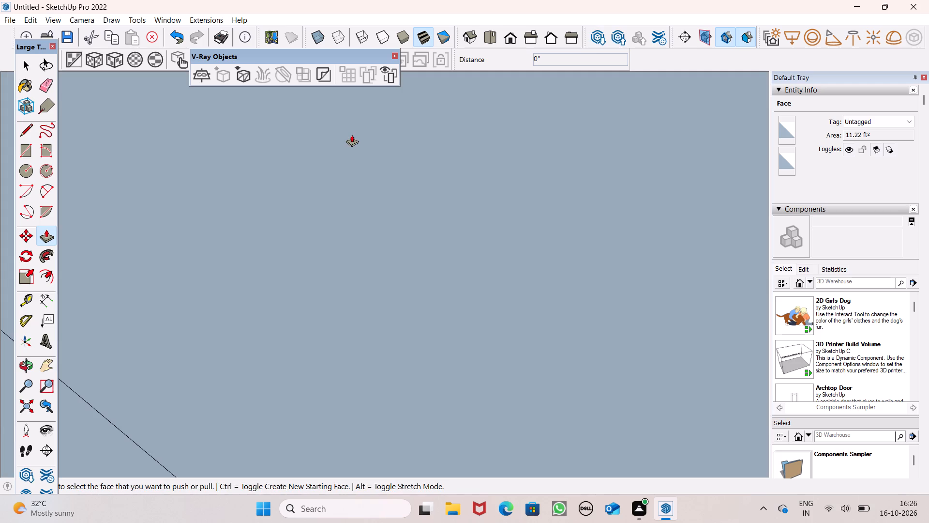
left_click_drag(510, 38, 511, 43)
scroll(431, 183, "down", 6)
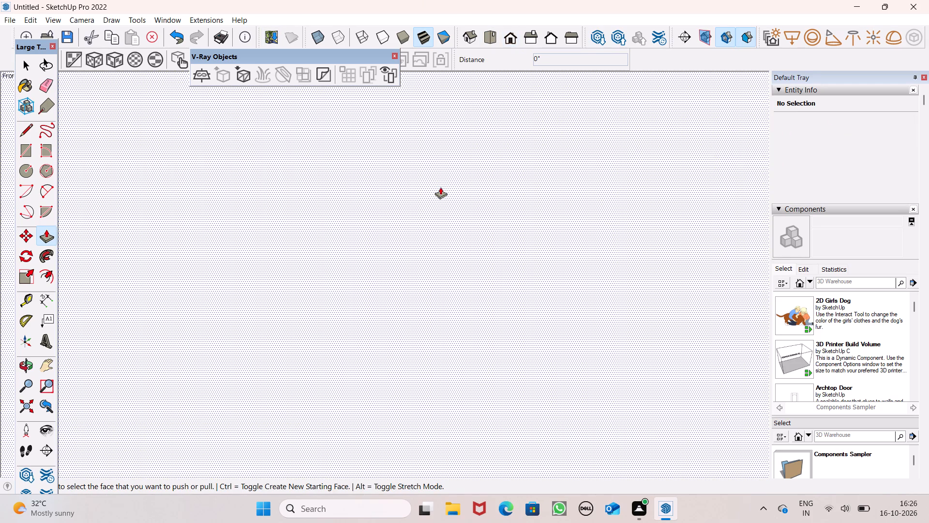
scroll(440, 184, "down", 20)
scroll(440, 184, "down", 18)
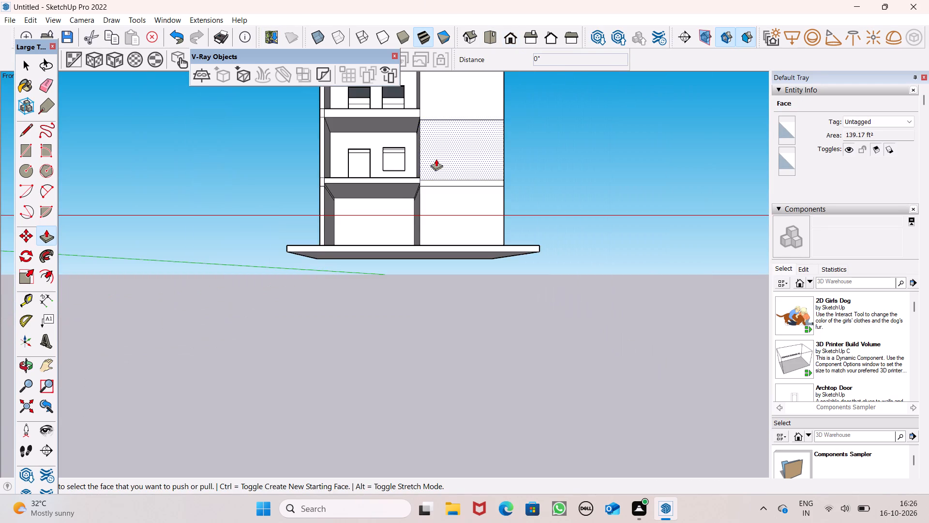
middle_click_drag(434, 169, 430, 206)
scroll(430, 196, "down", 7)
middle_click_drag(430, 206, 405, 224)
scroll(427, 214, "down", 1)
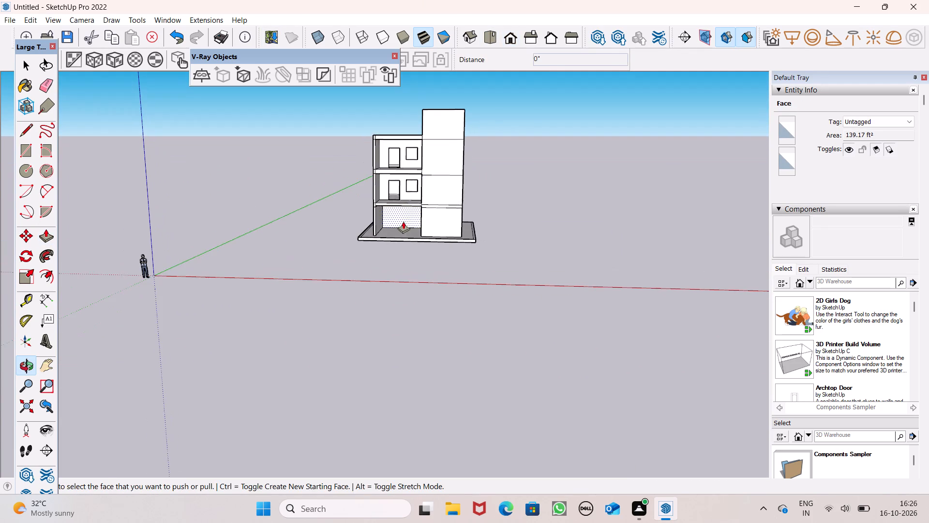
Examine the building's floor slabs, door and window openings, roof and open-topped tower from the front and from above.
scroll(401, 215, "up", 7)
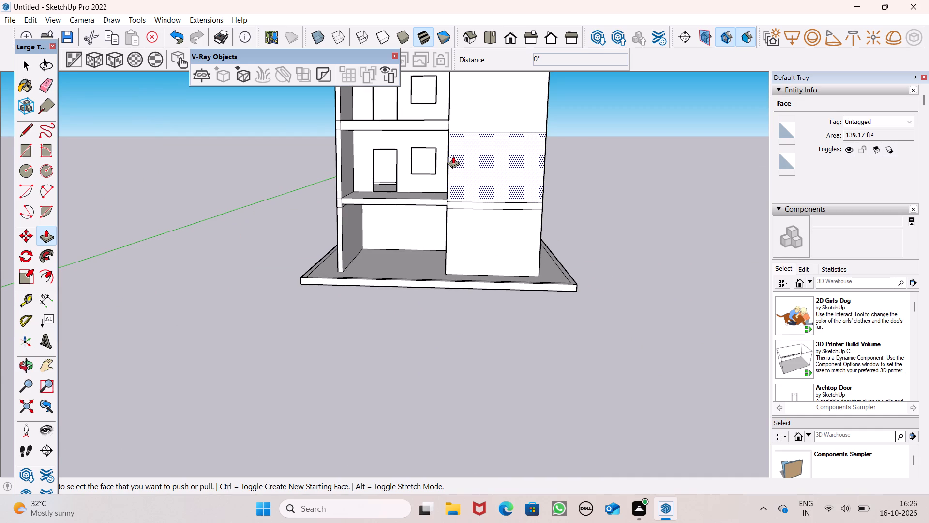
scroll(436, 266, "down", 3)
scroll(435, 227, "up", 4)
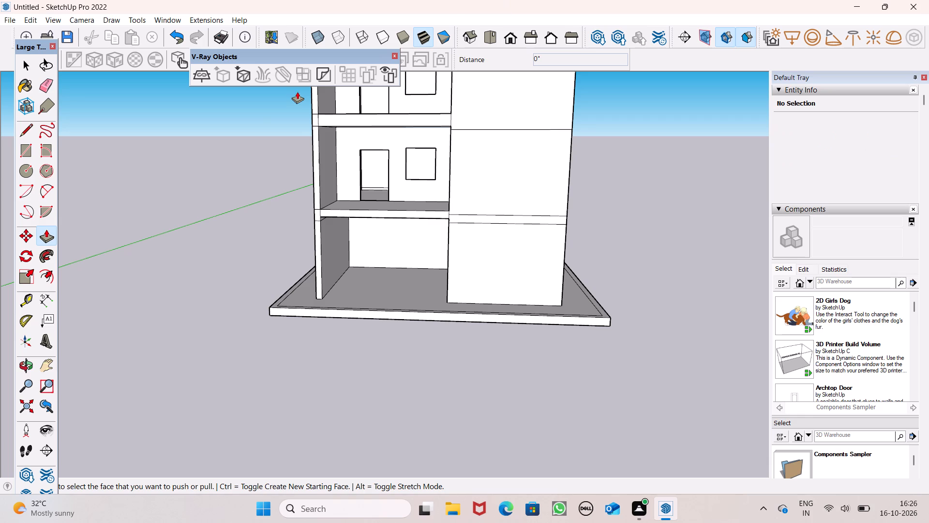
middle_click_drag(308, 231, 389, 227)
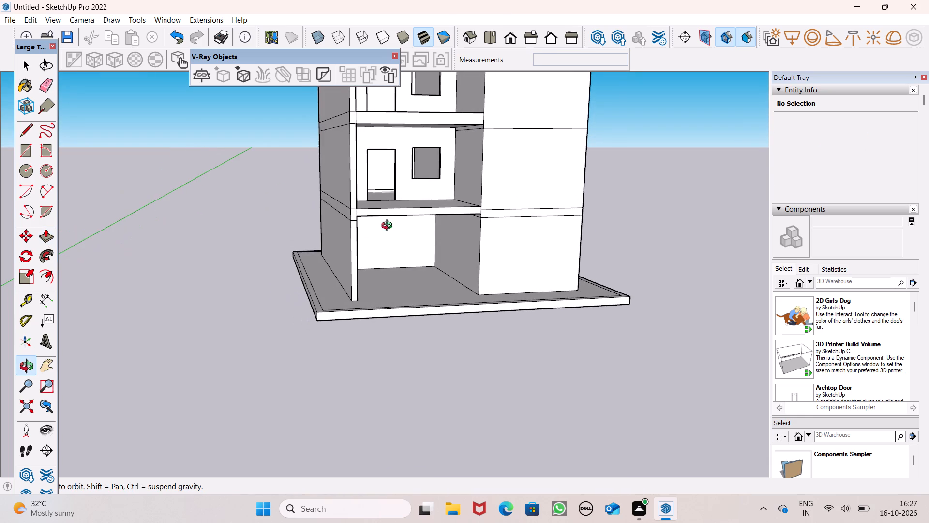
middle_click_drag(389, 227, 342, 278)
scroll(405, 255, "down", 4)
scroll(520, 172, "up", 4)
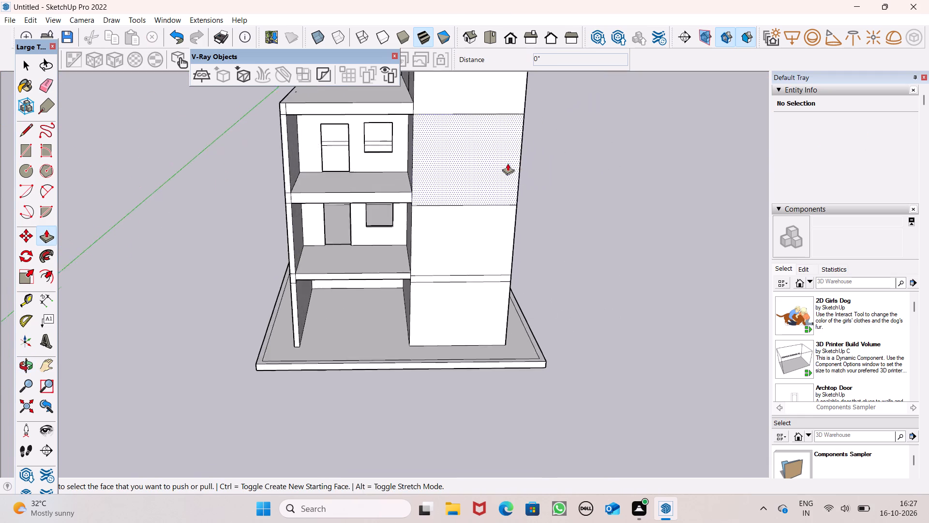
scroll(453, 205, "down", 5)
scroll(524, 126, "up", 5)
scroll(316, 104, "up", 1)
middle_click_drag(329, 171, 357, 259)
scroll(280, 36, "up", 4)
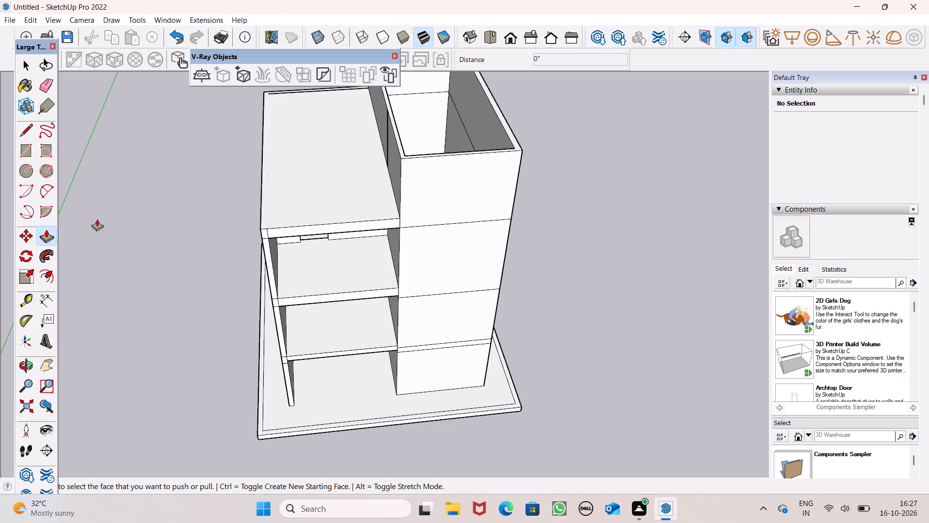
Draw a long narrow rectangle on the lower roof, parallel to its open front edge and starting at the tower wall.
left_click(21, 128)
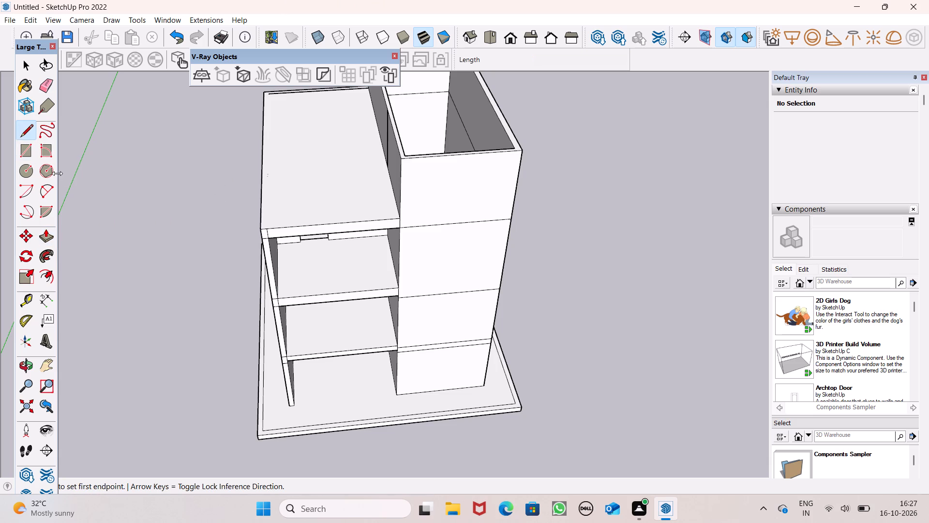
scroll(340, 173, "up", 5)
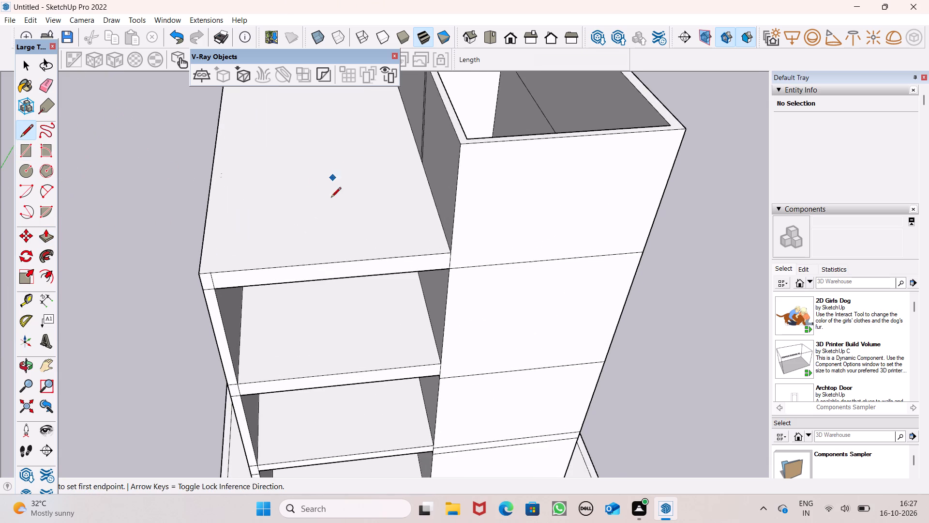
scroll(316, 242, "up", 3)
middle_click_drag(343, 251, 360, 302)
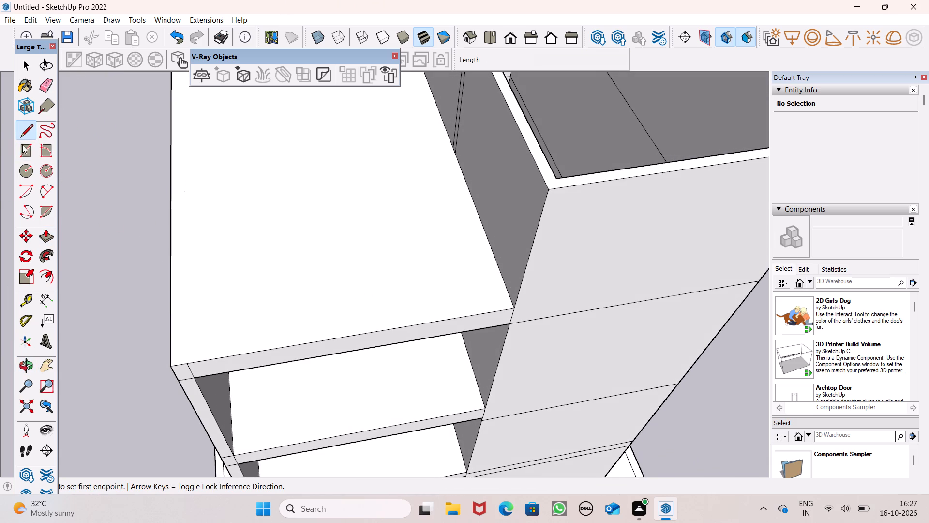
left_click(25, 145)
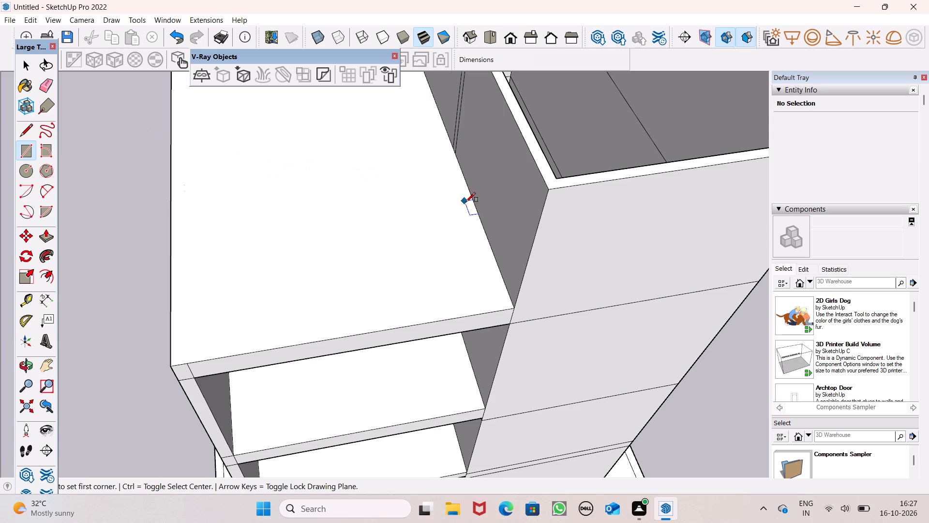
left_click(488, 234)
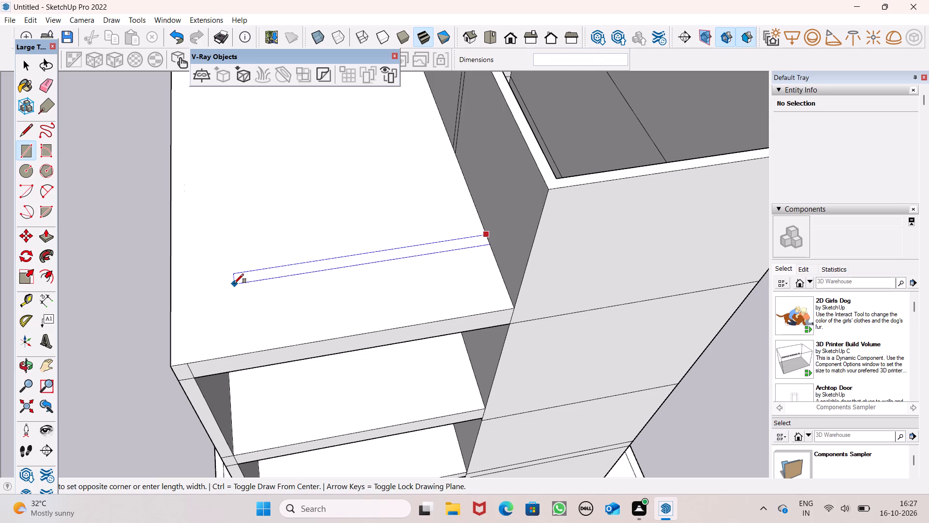
left_click(234, 283)
Push/pull the narrow roof rectangle up 3' into a low parapet wall.
left_click(47, 241)
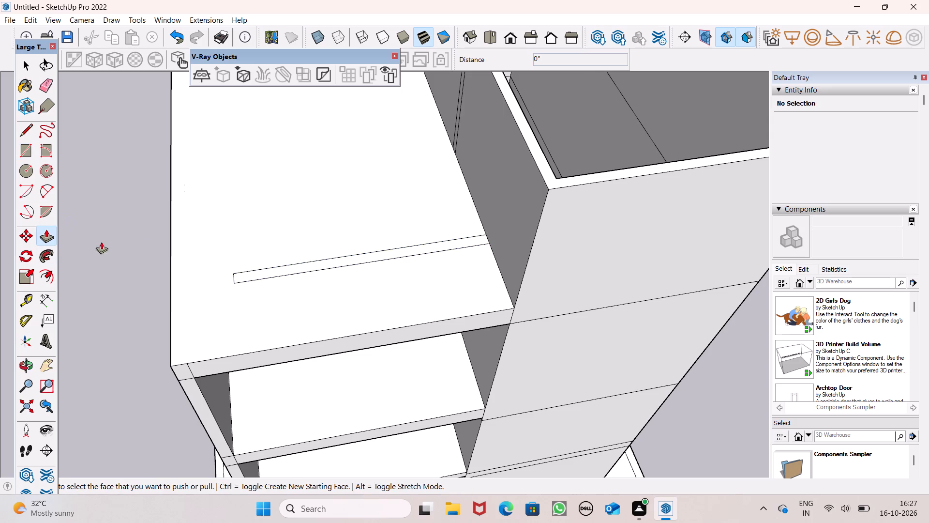
left_click_drag(285, 271, 283, 218)
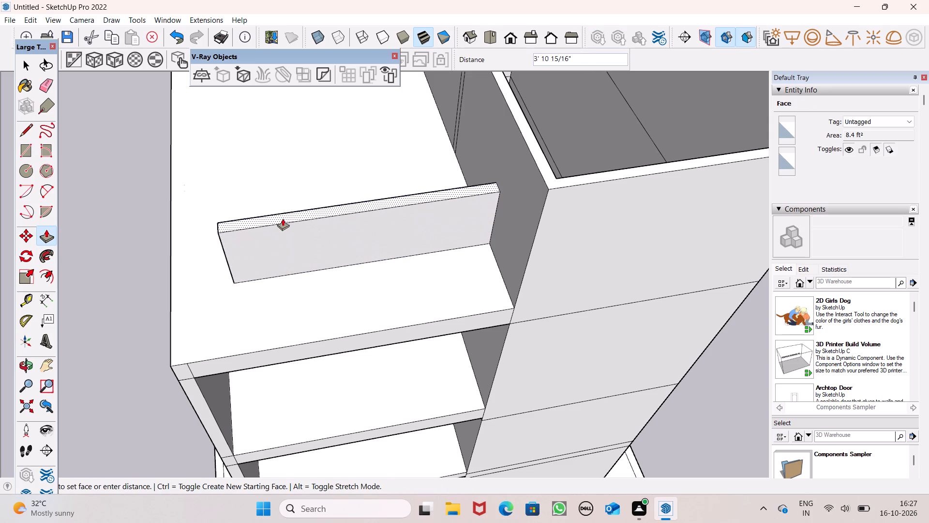
left_click_drag(283, 218, 283, 217)
type("3'")
key("Return")
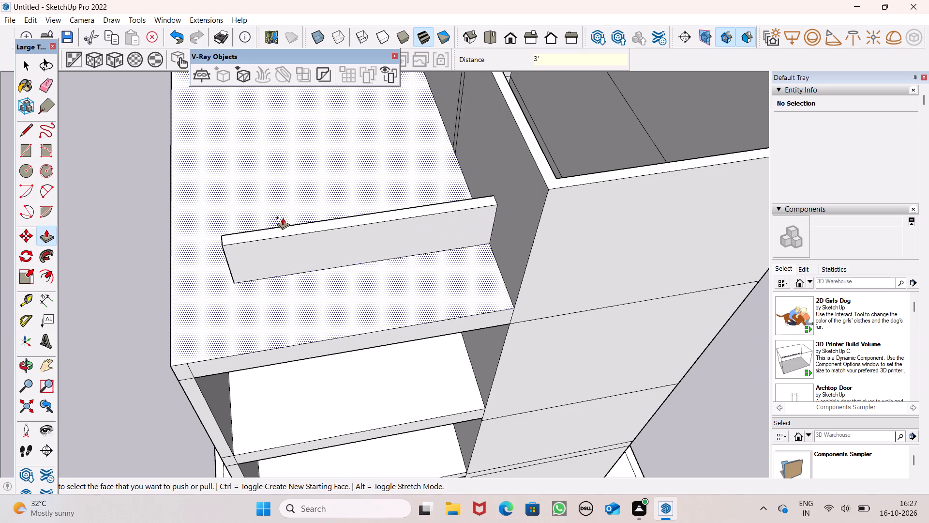
Adjust the parapet's thickness by pulling its front long face outward and pushing its rear long face in.
middle_click_drag(333, 245, 383, 144)
left_click_drag(384, 146, 404, 166)
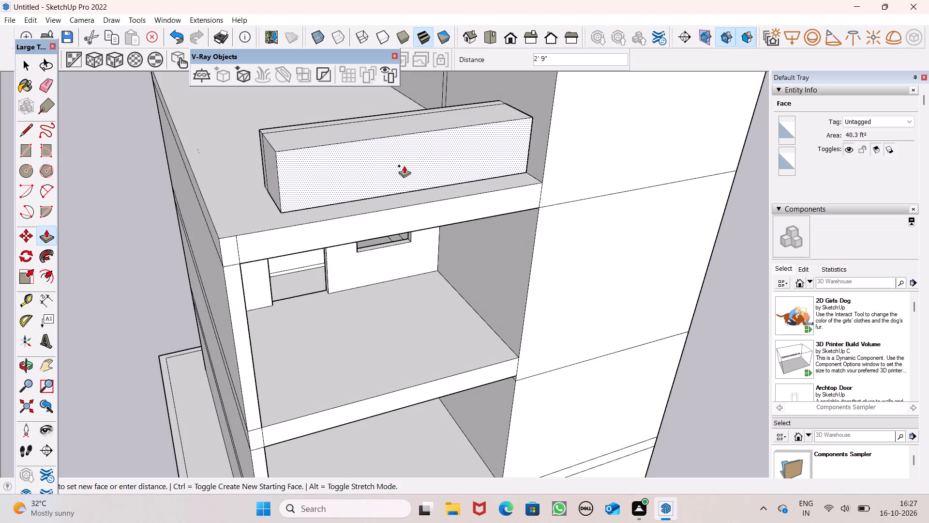
left_click_drag(404, 166, 404, 160)
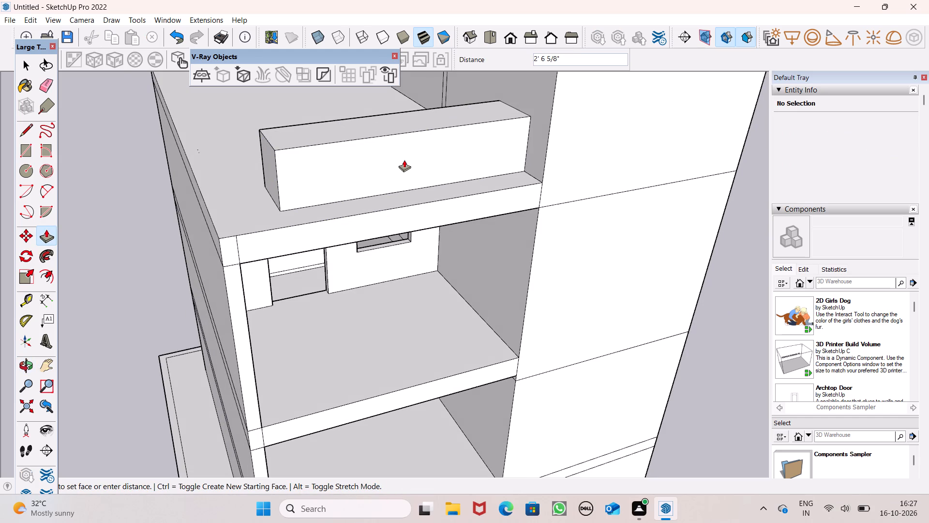
left_click_drag(404, 160, 398, 142)
middle_click_drag(389, 178, 633, 280)
scroll(511, 260, "up", 1)
middle_click_drag(511, 260, 625, 258)
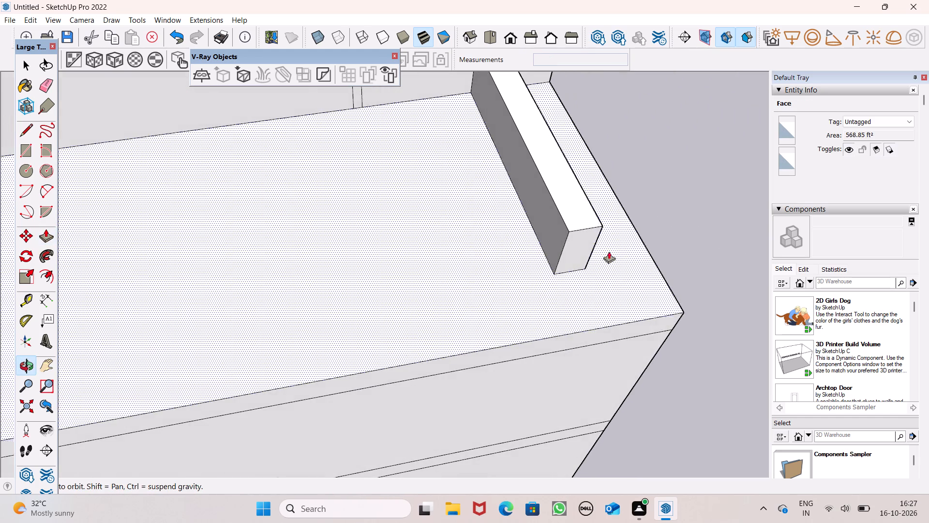
left_click_drag(540, 217, 557, 213)
Push/pull the top face of the parapet upward by 1'.
middle_click_drag(606, 242, 369, 254)
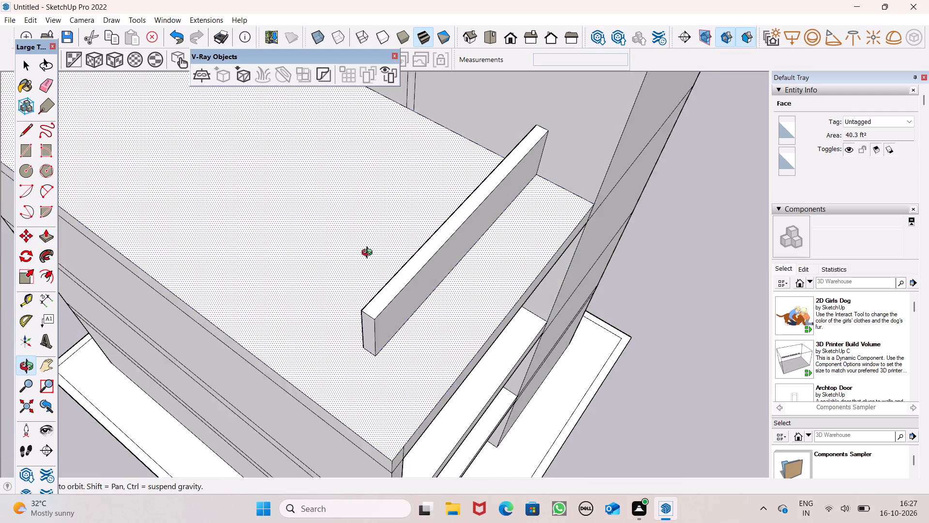
middle_click_drag(369, 254, 362, 256)
left_click_drag(393, 275, 386, 245)
type("1'")
key("Return")
Push the parapet's free end face back slightly toward the tower to shorten the wall.
scroll(411, 261, "down", 3)
middle_click_drag(411, 270, 417, 189)
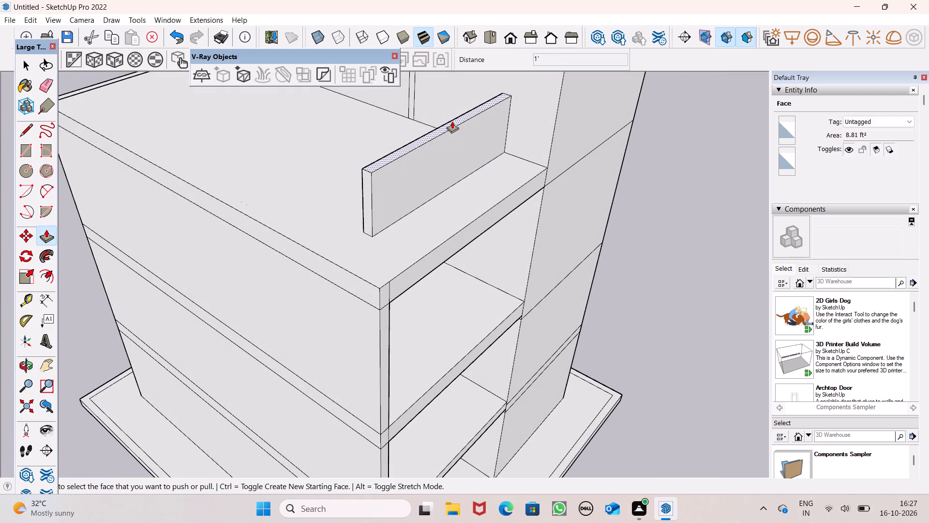
scroll(458, 139, "down", 1)
middle_click_drag(457, 207, 447, 261)
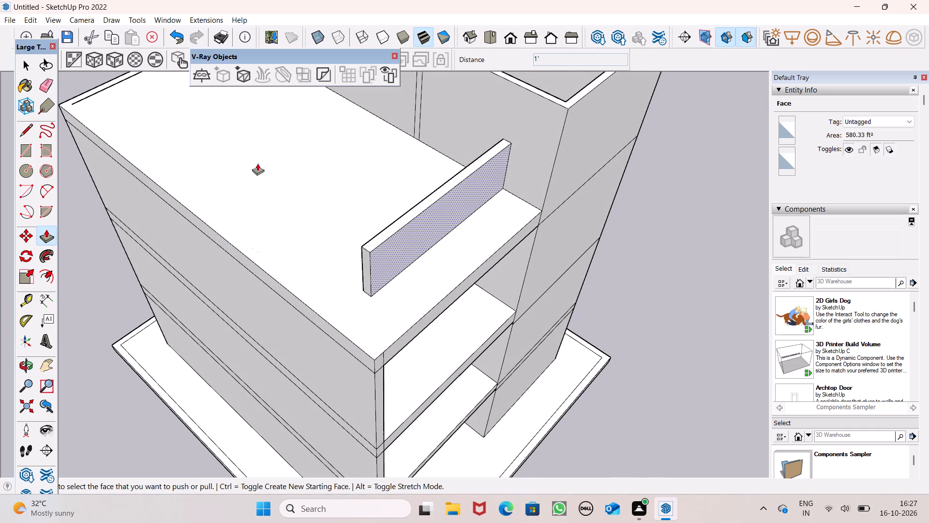
scroll(370, 286, "up", 3)
left_click_drag(361, 283, 380, 273)
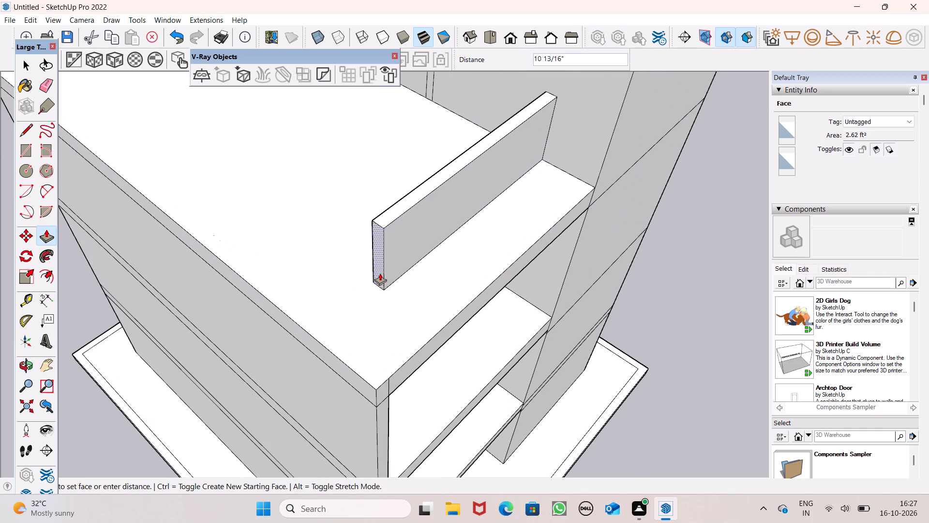
left_click_drag(380, 273, 380, 273)
Draw lines on the roof from the parapet's free end to the side edge, outlining a rectangle about 4' by 4'2".
left_click(21, 157)
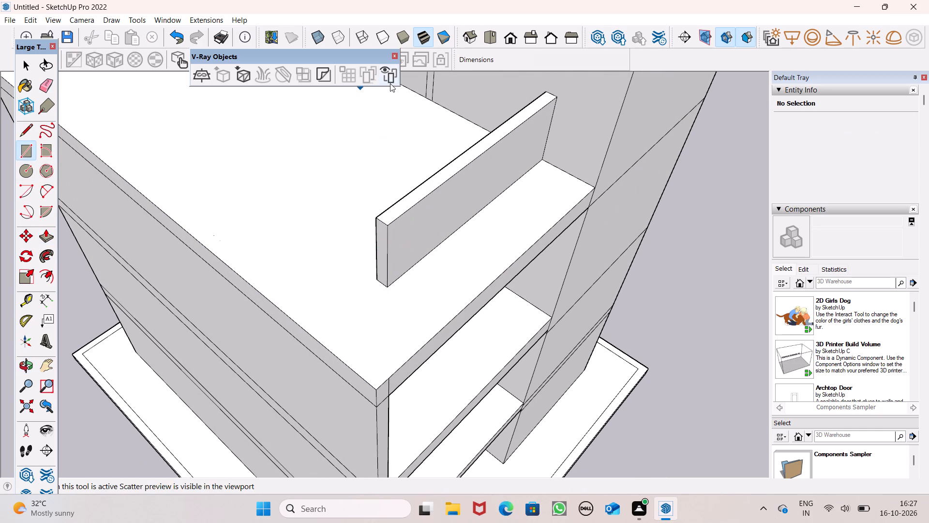
scroll(396, 149, "up", 1)
middle_click_drag(396, 149, 438, 156)
middle_click_drag(422, 209, 483, 232)
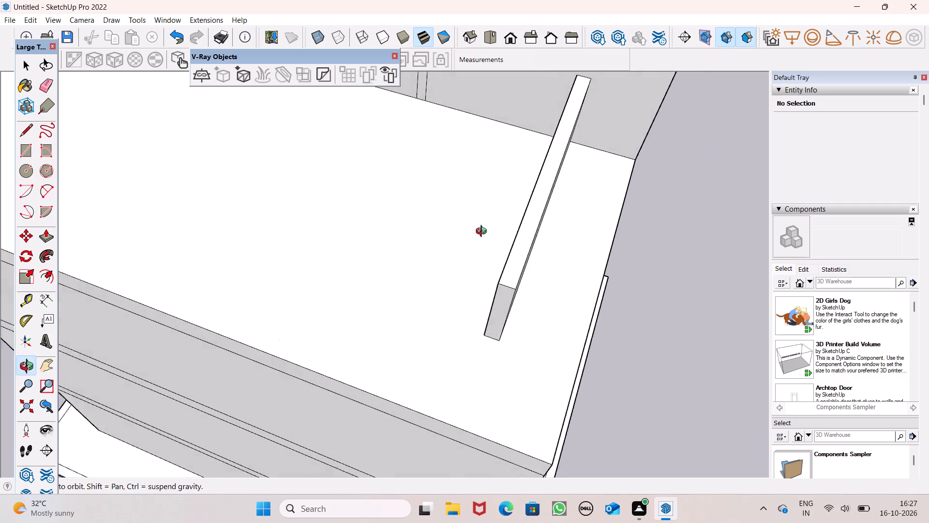
middle_click_drag(483, 232, 486, 232)
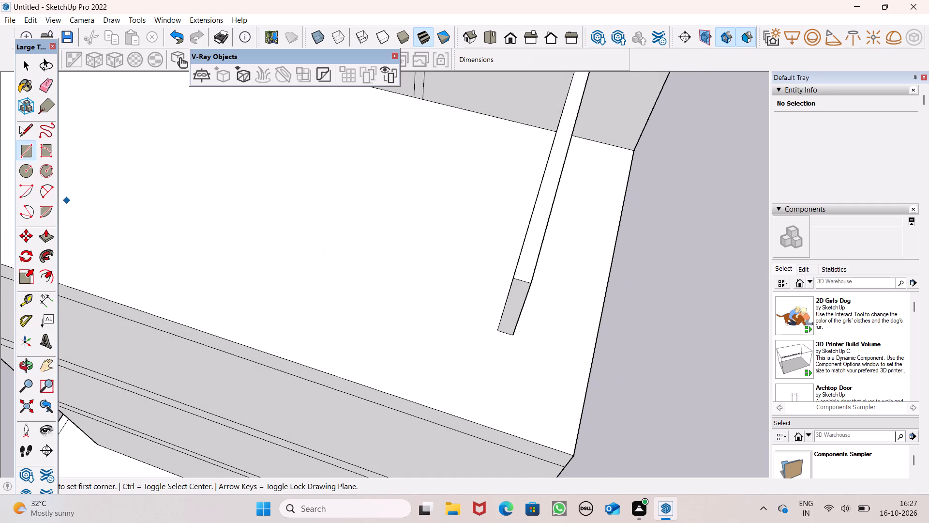
left_click(22, 134)
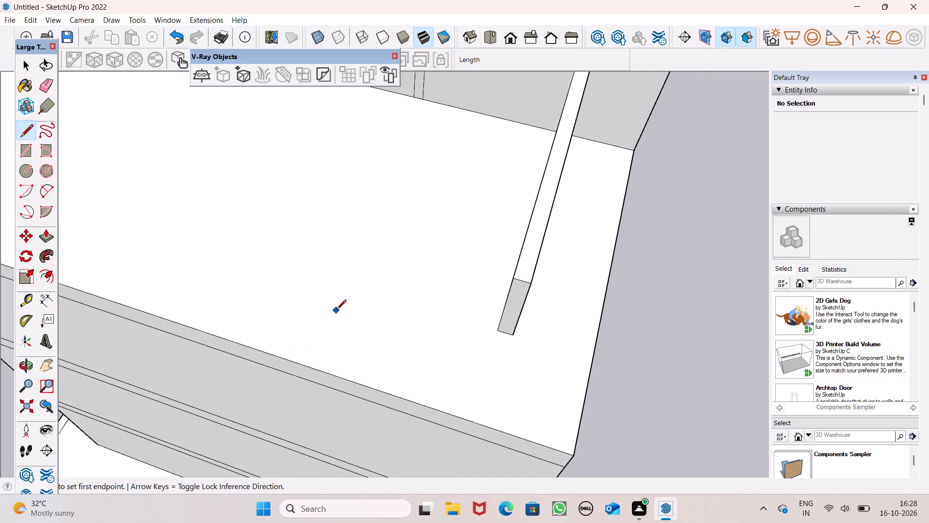
left_click(512, 335)
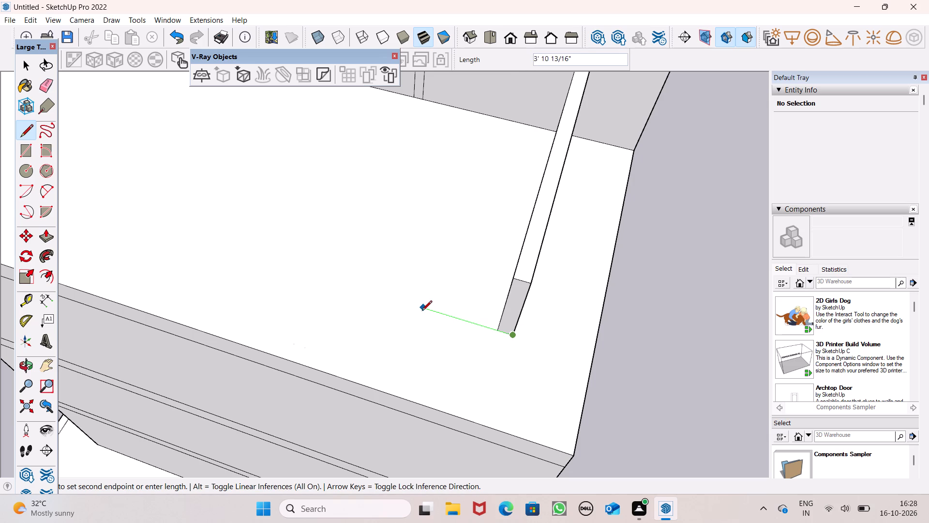
left_click(418, 310)
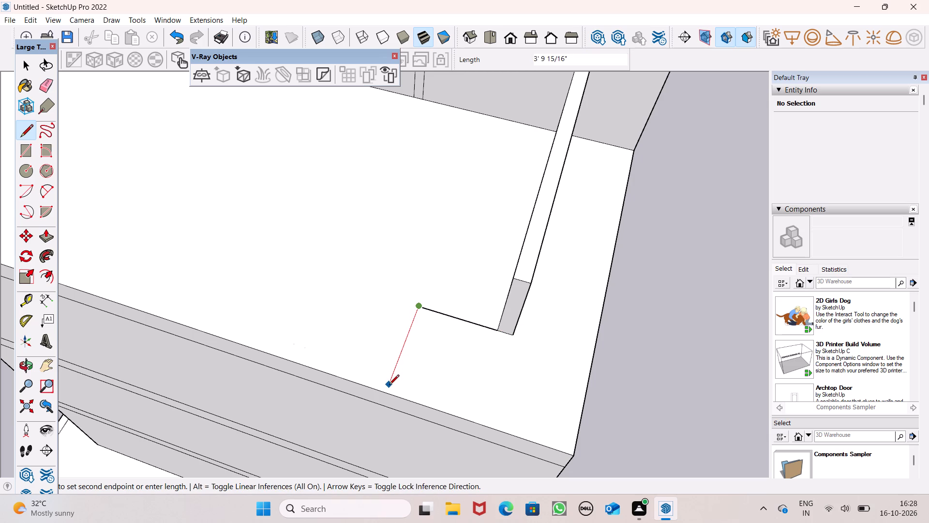
left_click(383, 391)
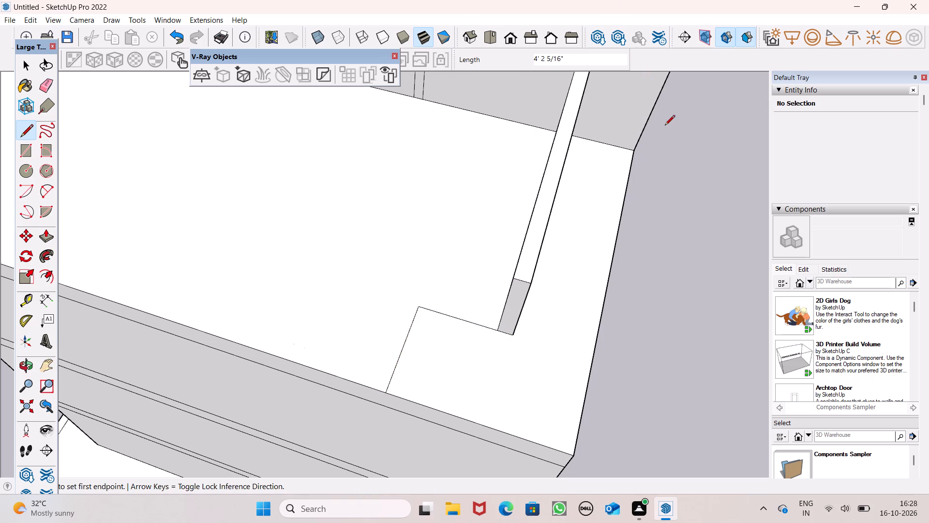
scroll(566, 233, "down", 3)
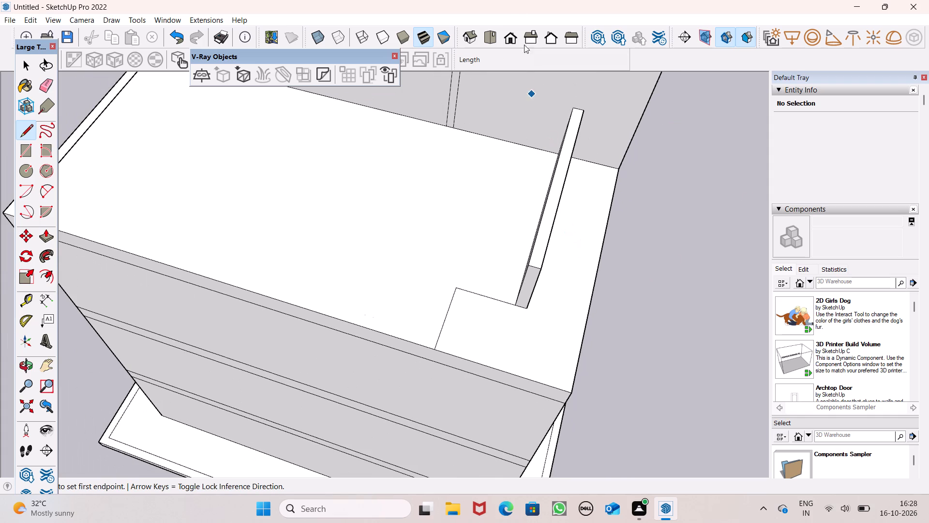
left_click(530, 311)
left_click(509, 372)
Push/pull the roof rectangle beside the parapet's end up about 5'8" to form a corner block.
left_click(47, 238)
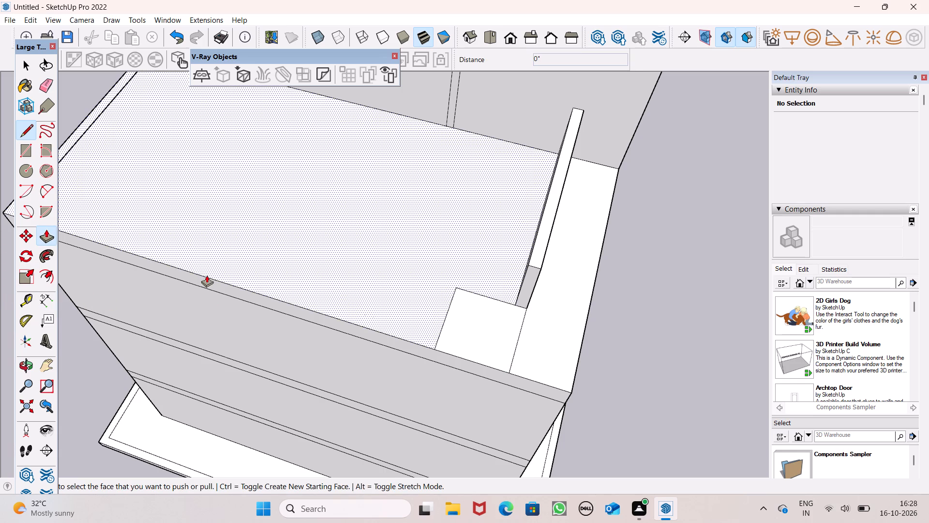
scroll(343, 297, "down", 1)
middle_click(464, 324)
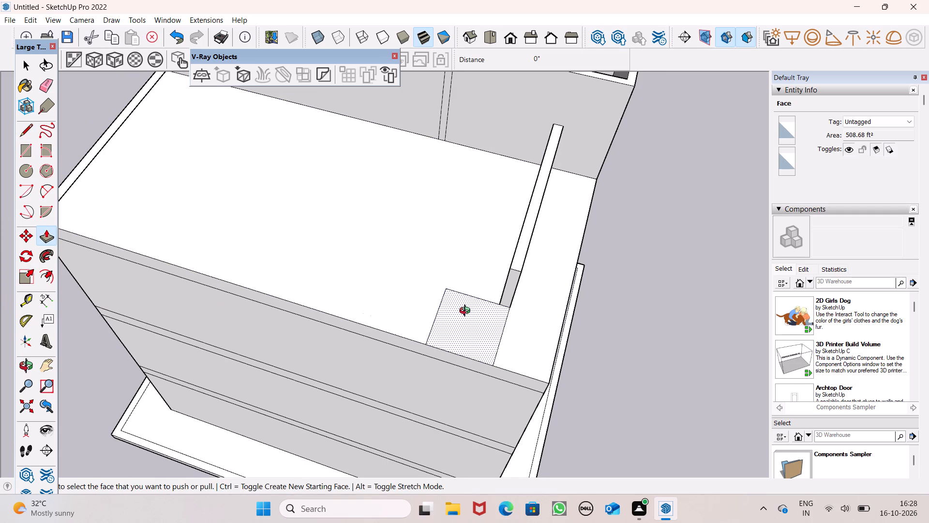
middle_click(464, 324)
middle_click(464, 324)
middle_click(464, 324)
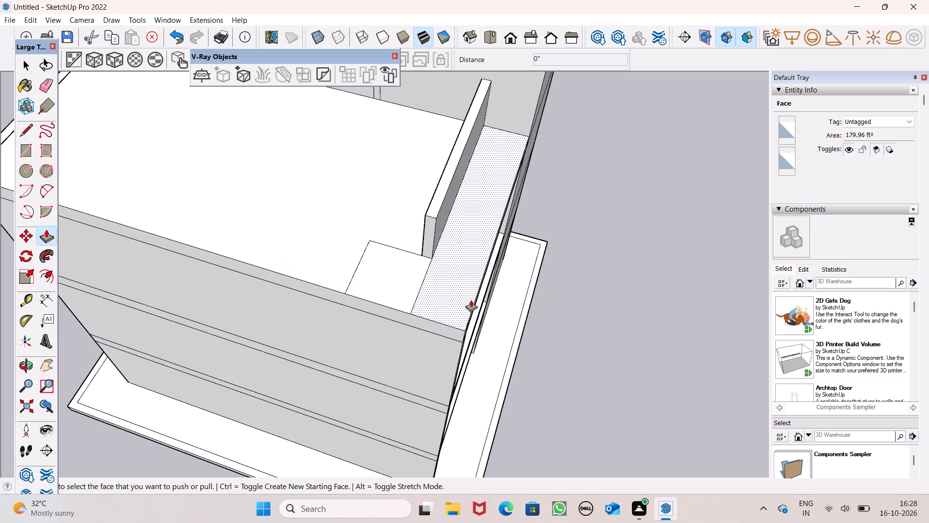
scroll(364, 272, "down", 3)
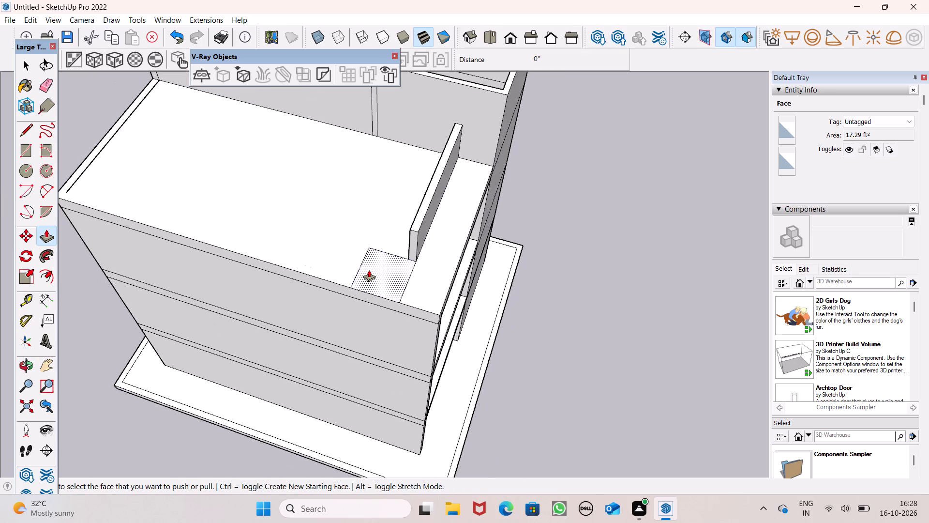
scroll(369, 270, "up", 4)
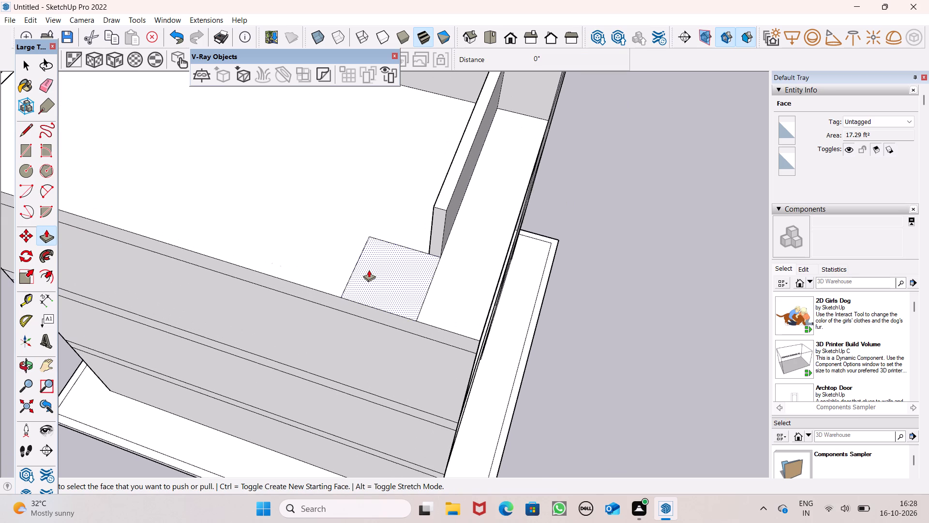
scroll(369, 270, "down", 1)
left_click_drag(378, 283, 378, 280)
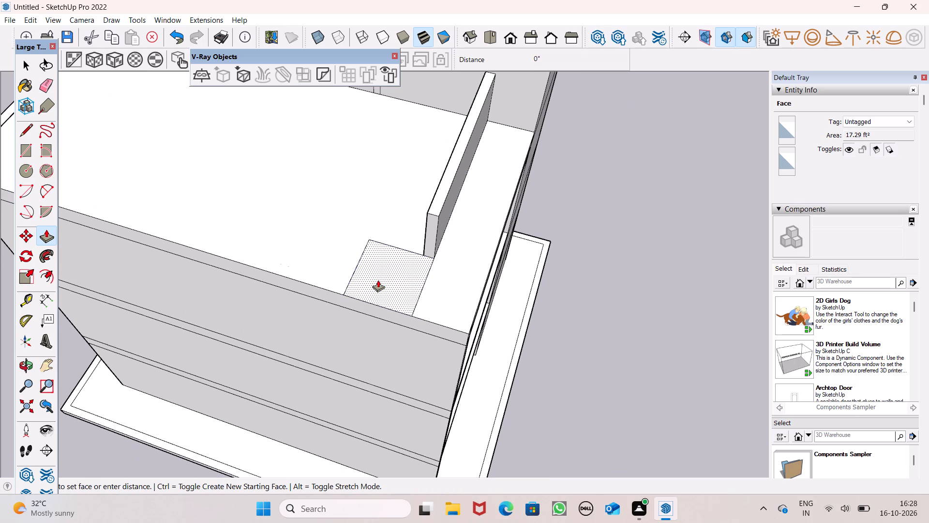
left_click_drag(378, 280, 381, 264)
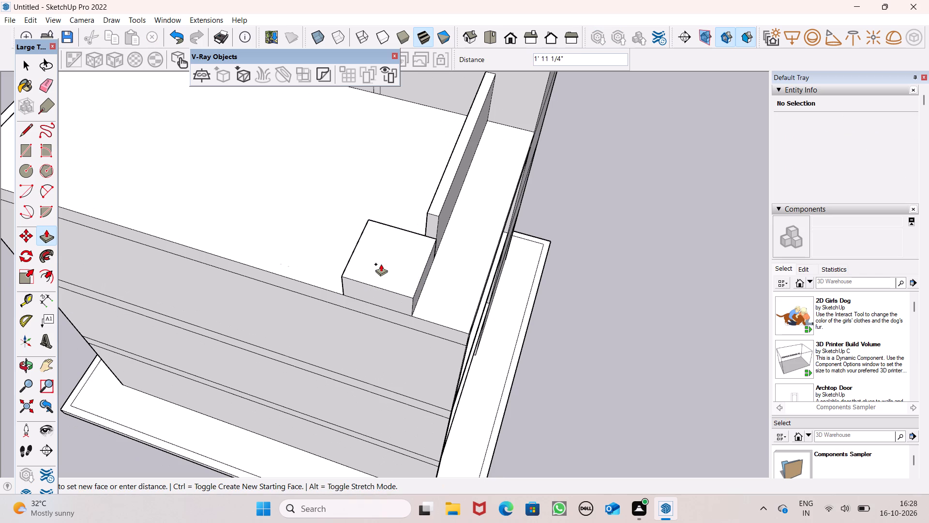
left_click_drag(381, 264, 374, 234)
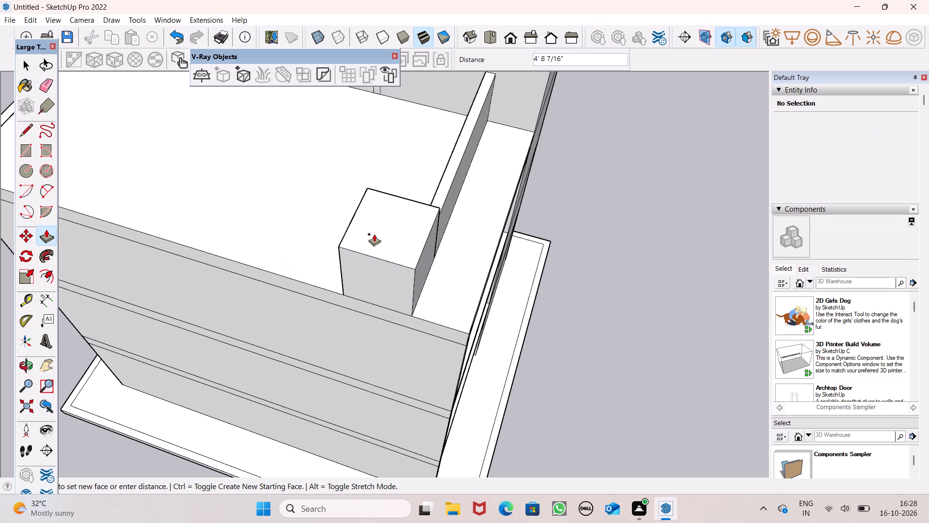
left_click_drag(374, 234, 369, 223)
Examine the roof parapet and corner block in relation to the tower and floors from the open front side.
scroll(382, 215, "down", 3)
middle_click_drag(478, 274, 192, 210)
scroll(205, 209, "down", 8)
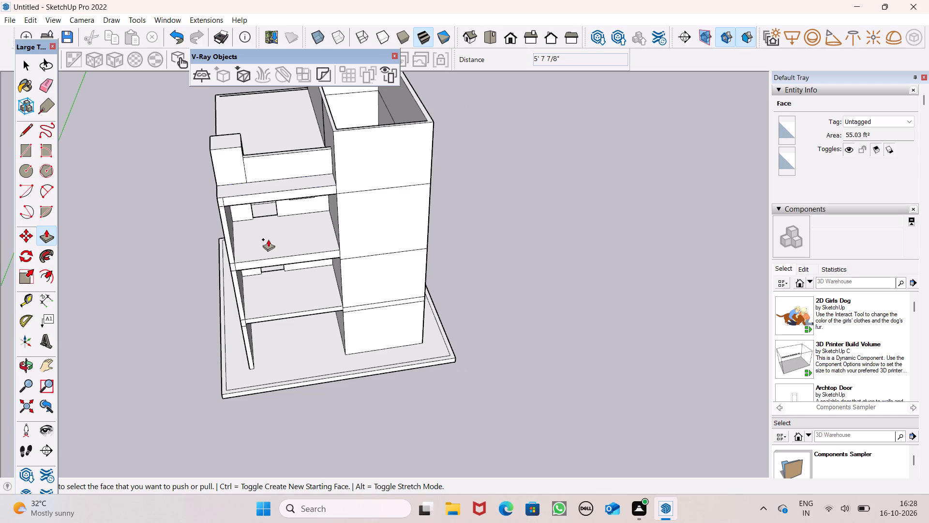
scroll(268, 239, "down", 2)
scroll(265, 133, "up", 6)
middle_click_drag(254, 184, 253, 185)
scroll(253, 185, "up", 1)
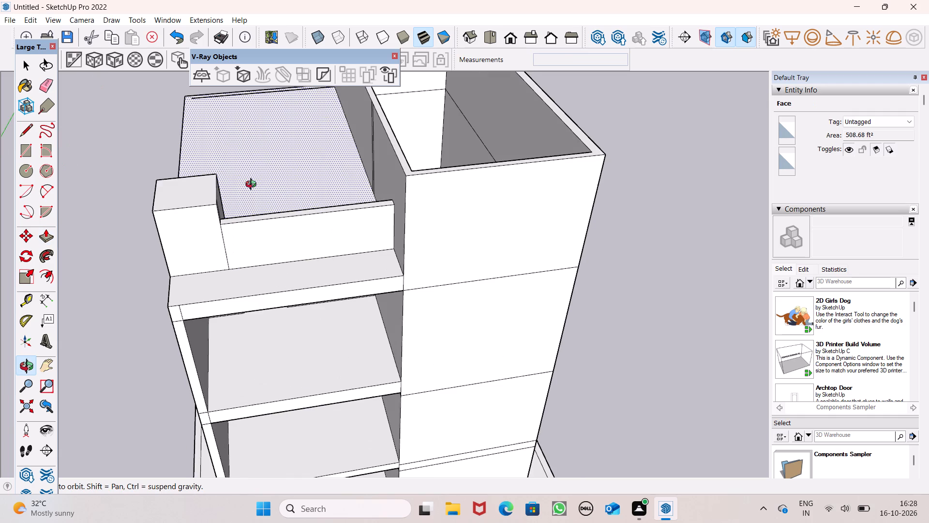
middle_click_drag(253, 185, 253, 166)
scroll(210, 194, "up", 4)
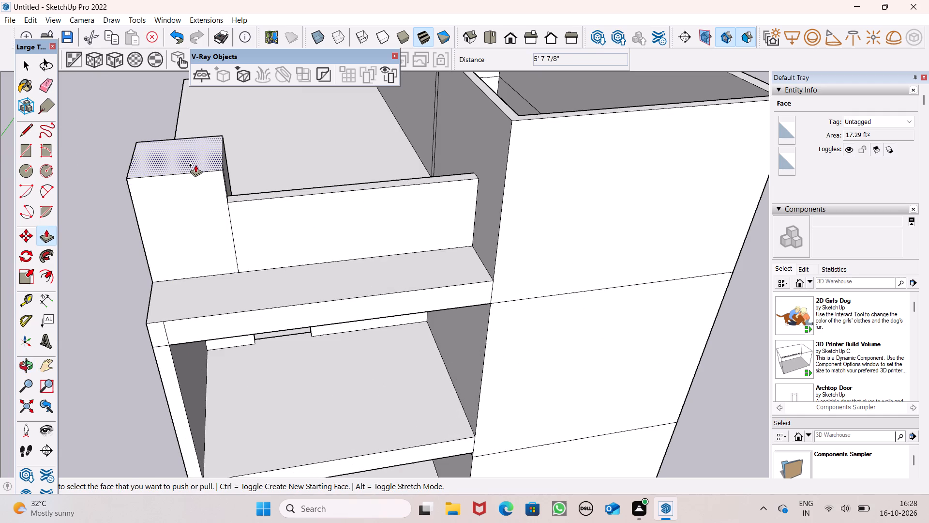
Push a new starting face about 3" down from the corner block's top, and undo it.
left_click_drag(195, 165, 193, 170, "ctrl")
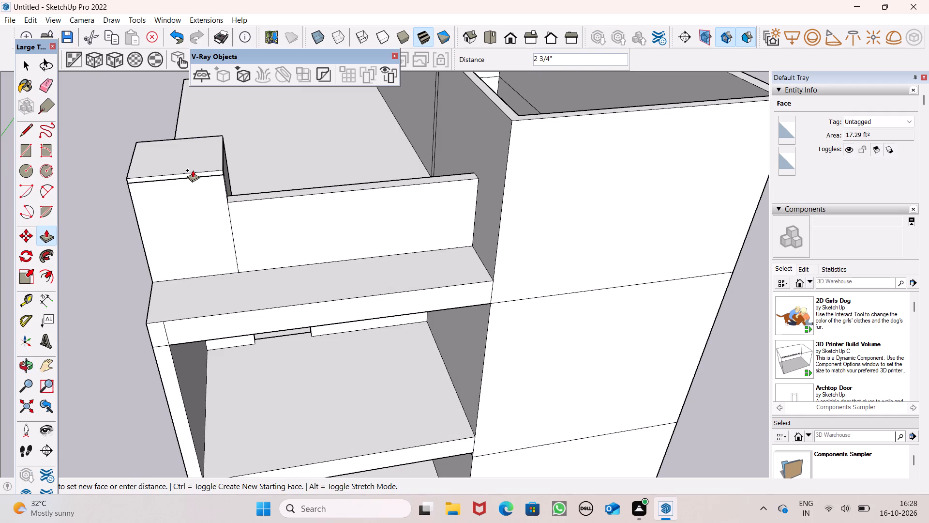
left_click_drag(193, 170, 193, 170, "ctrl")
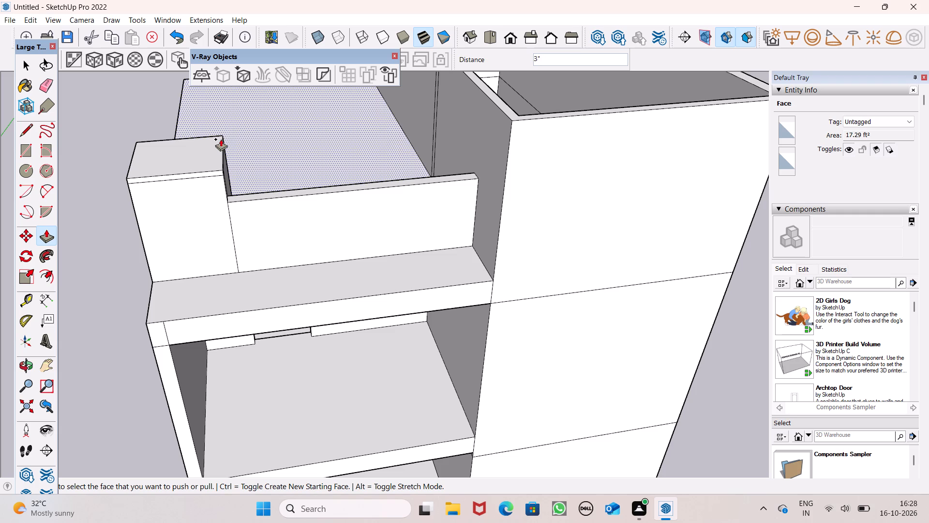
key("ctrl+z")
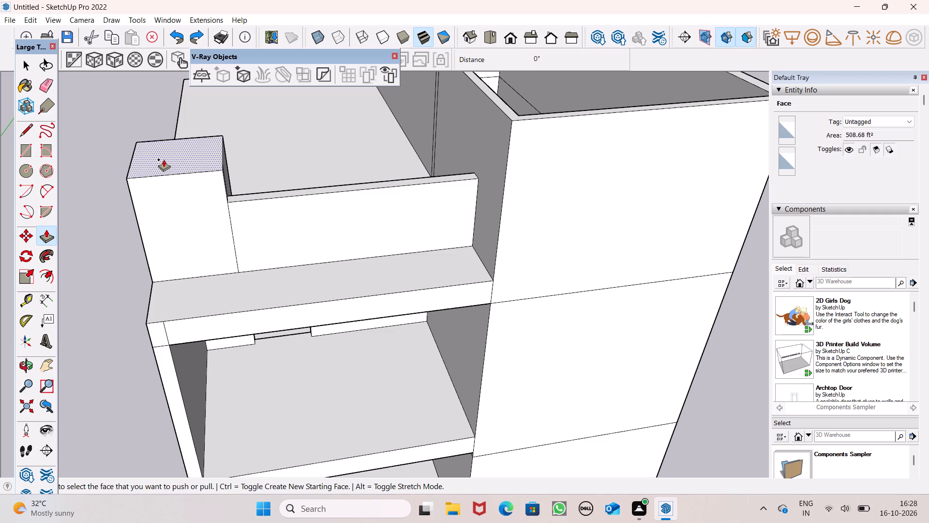
Push the corner block's top face down about 4 1/2" to lower the block.
left_click_drag(170, 157, 177, 165)
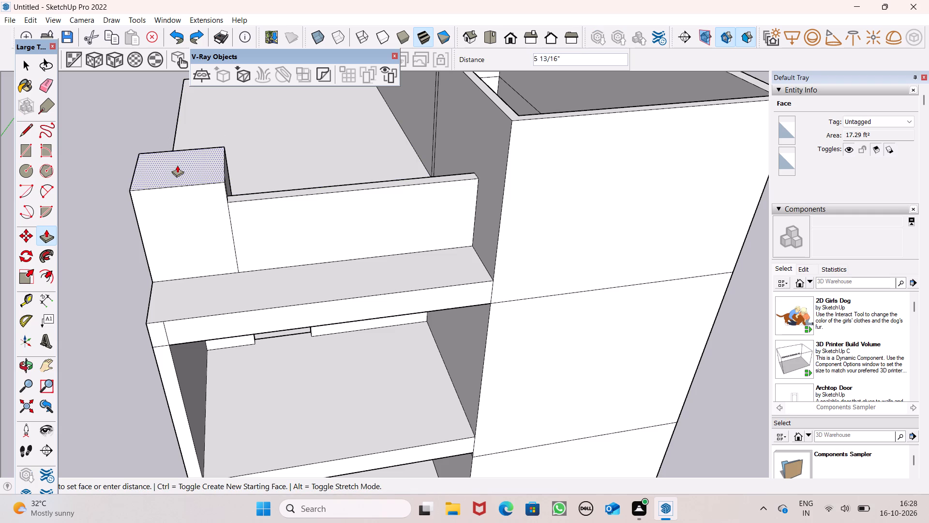
left_click_drag(177, 165, 175, 164)
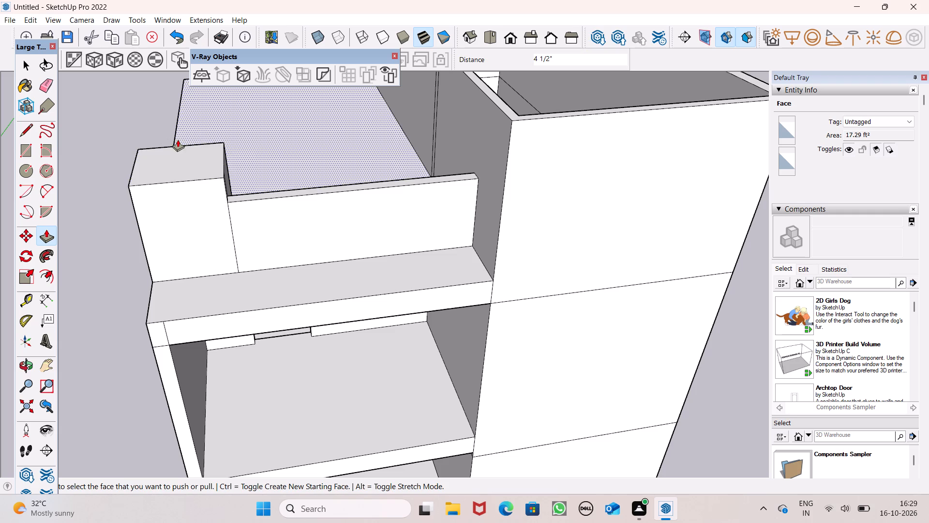
Examine the corner block's height against the roof parapet, tower and floors from the open front side.
middle_click_drag(180, 141, 180, 95)
scroll(212, 166, "down", 5)
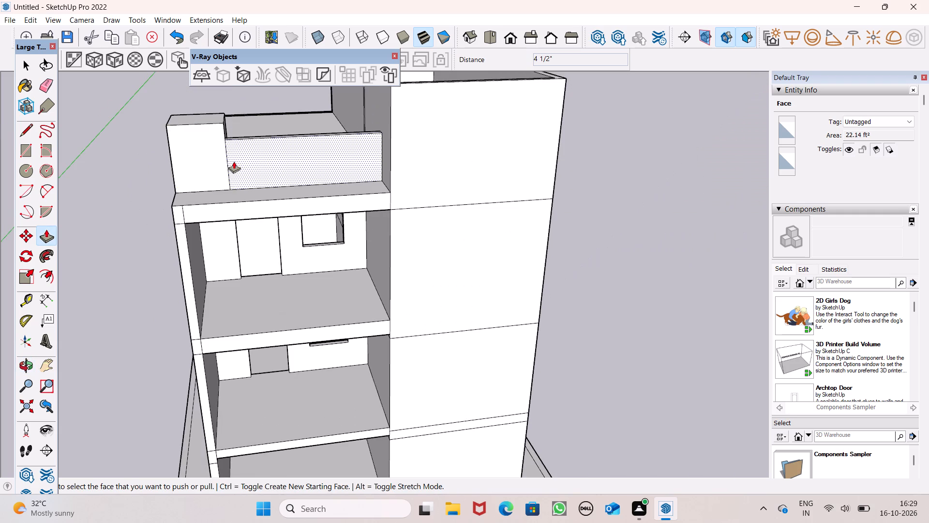
scroll(234, 169, "down", 5)
middle_click_drag(248, 161, 254, 117)
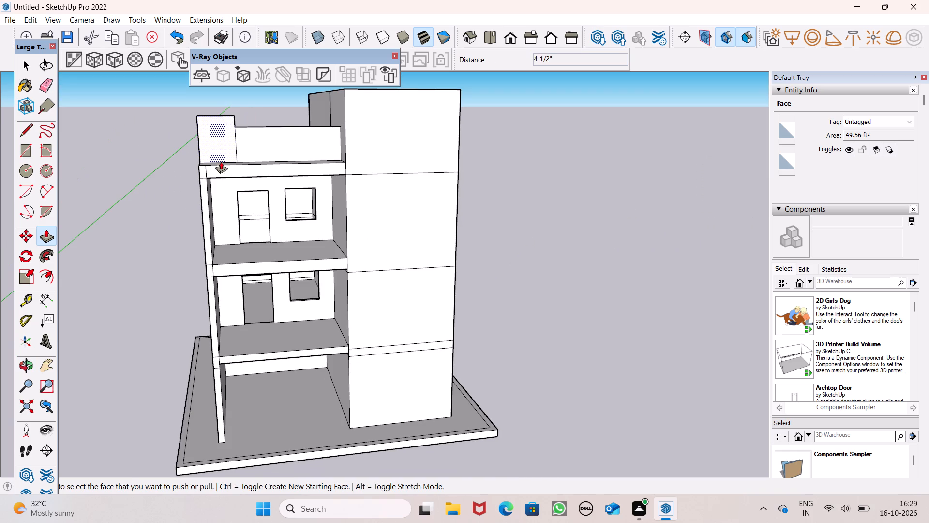
scroll(217, 169, "down", 5)
scroll(184, 104, "up", 7)
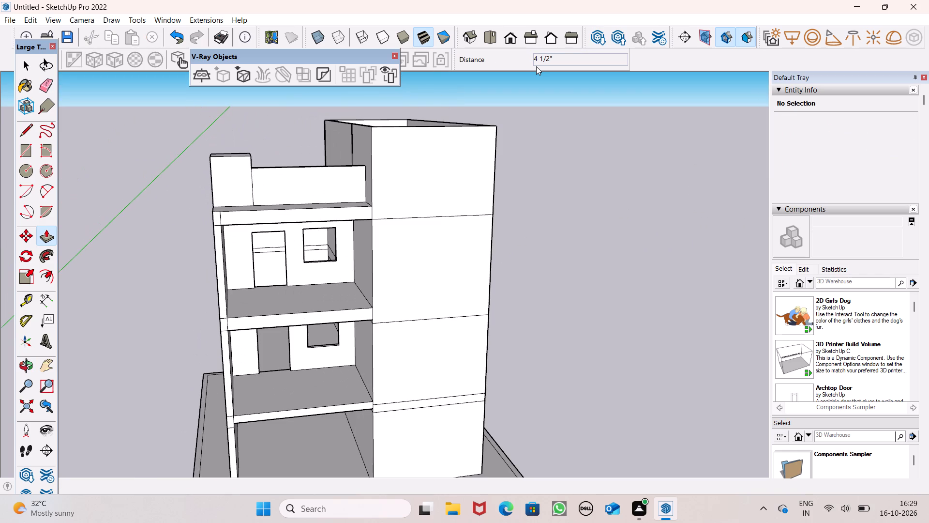
scroll(535, 66, "up", 1)
scroll(318, 147, "up", 2)
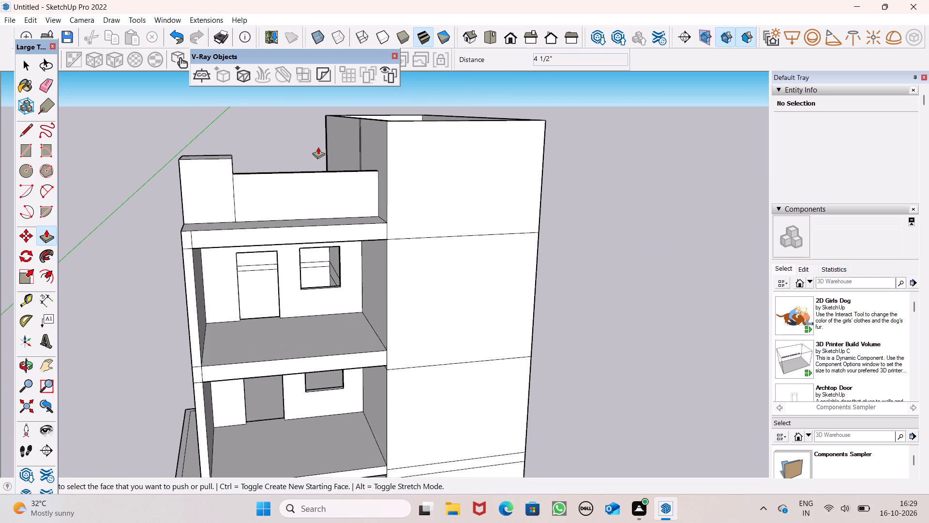
scroll(316, 160, "down", 1)
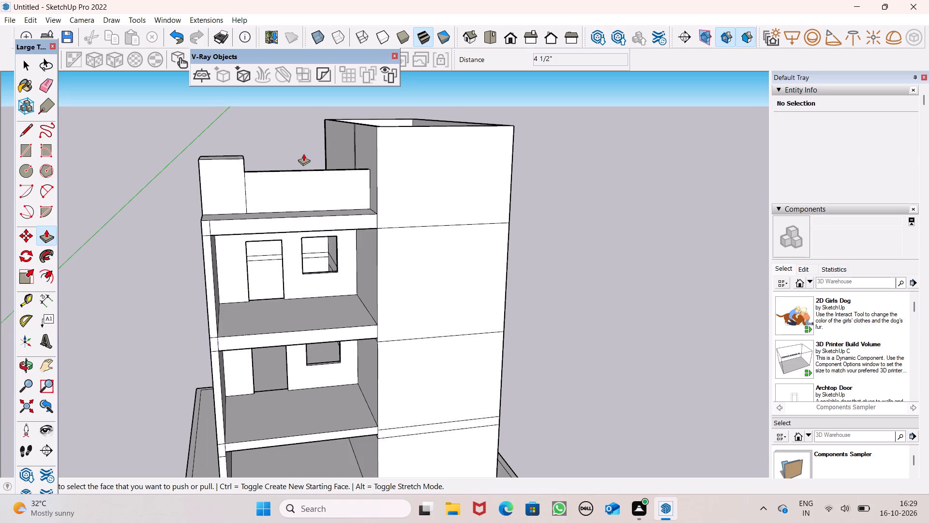
scroll(284, 159, "up", 5)
middle_click_drag(277, 169, 265, 191)
scroll(418, 104, "down", 3)
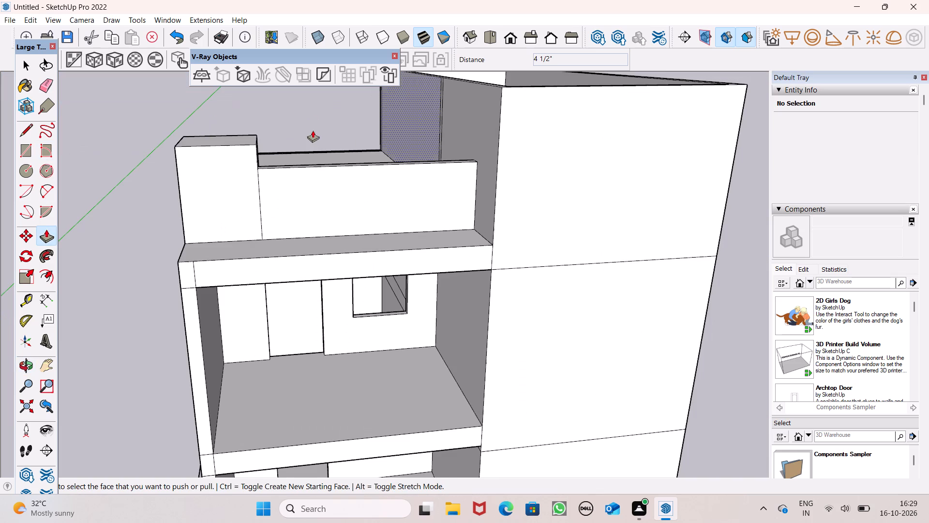
scroll(211, 129, "up", 3)
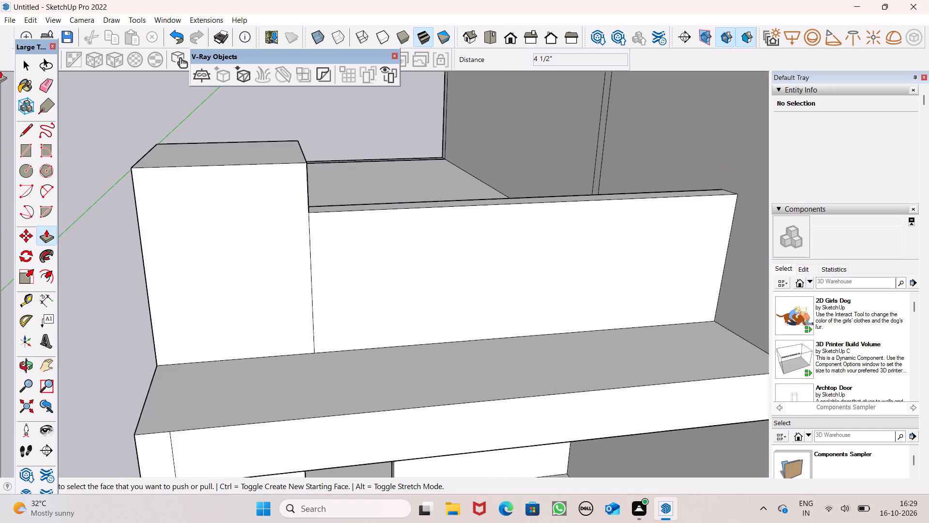
Push/pull the corner block's top face up 4" as a new starting face to form a thin cap.
left_click(42, 235)
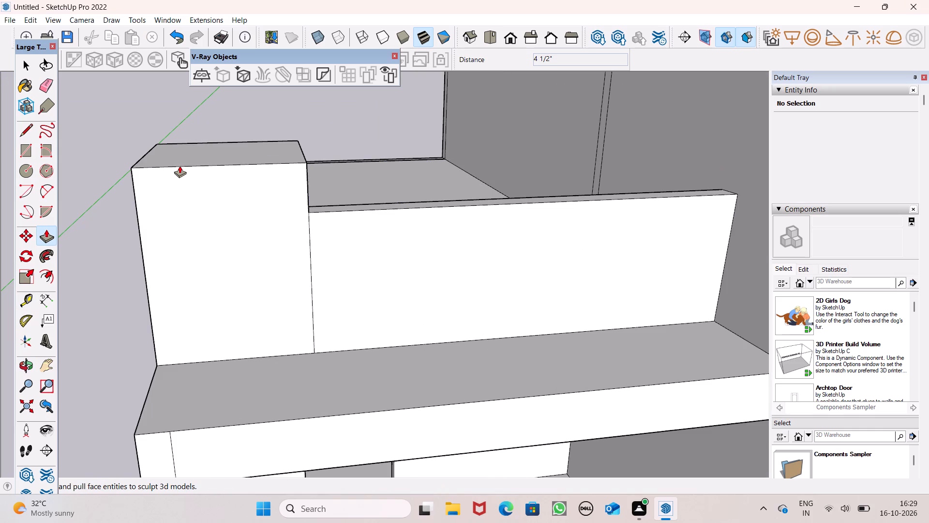
left_click_drag(179, 157, 179, 154)
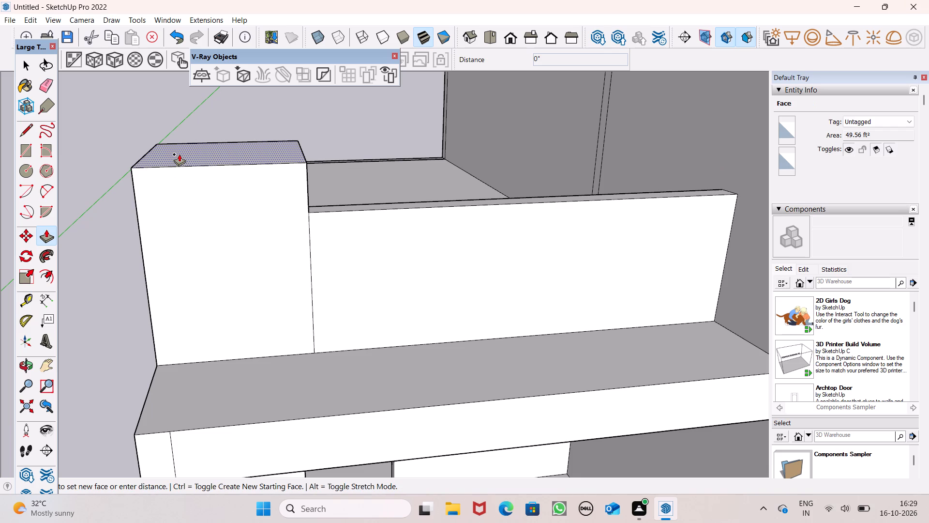
left_click_drag(179, 154, 180, 148)
type("4\"")
key("Return")
Pull the cap's front face forward about 6 3/8" so it overhangs the corner block.
left_click_drag(217, 159, 217, 161)
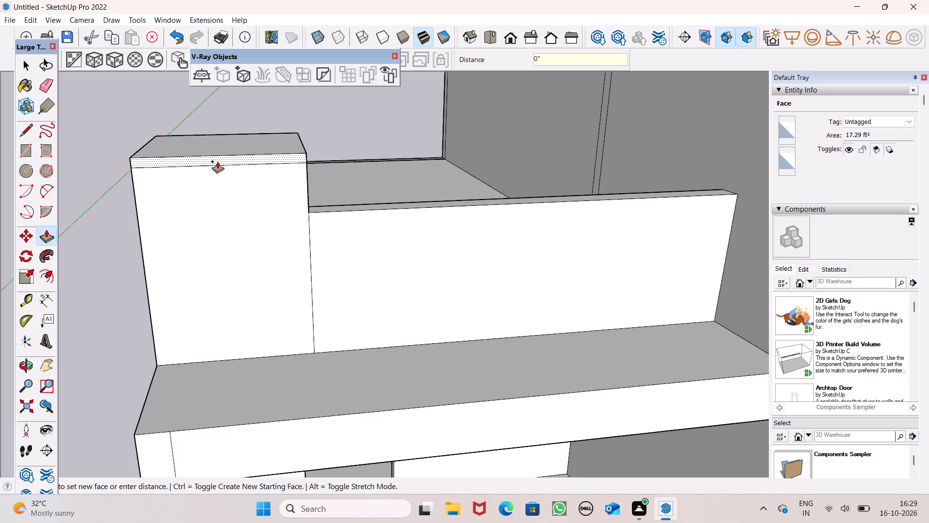
left_click_drag(217, 161, 215, 171)
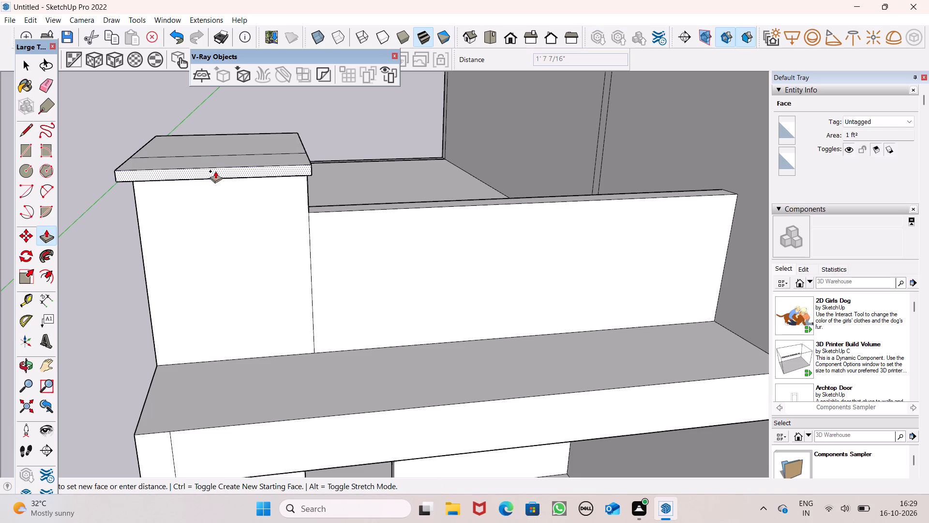
left_click_drag(215, 171, 228, 167)
Pull the tower-side end of the cap's front overhang about 2' 11 5/8" along above the parapet.
middle_click_drag(334, 224, 230, 224)
scroll(334, 224, "up", 1)
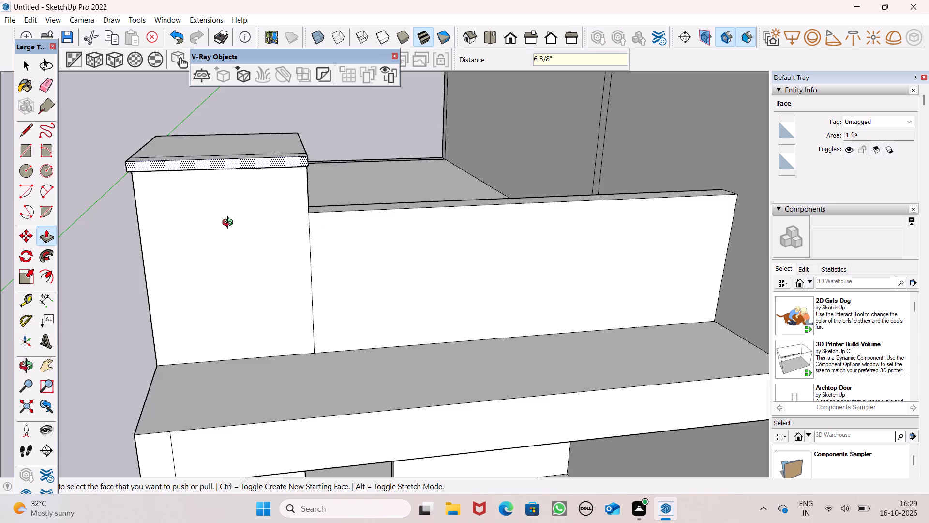
middle_click_drag(230, 224, 229, 221)
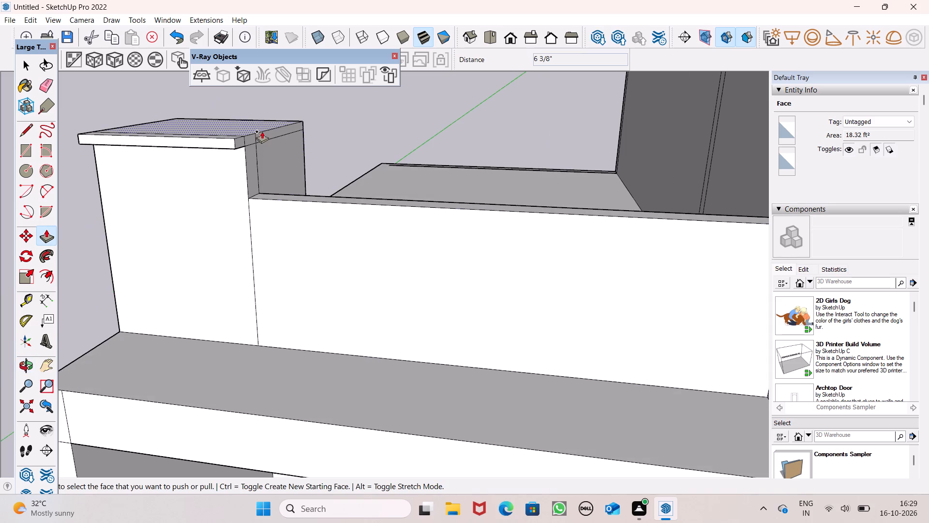
left_click_drag(240, 143, 245, 143)
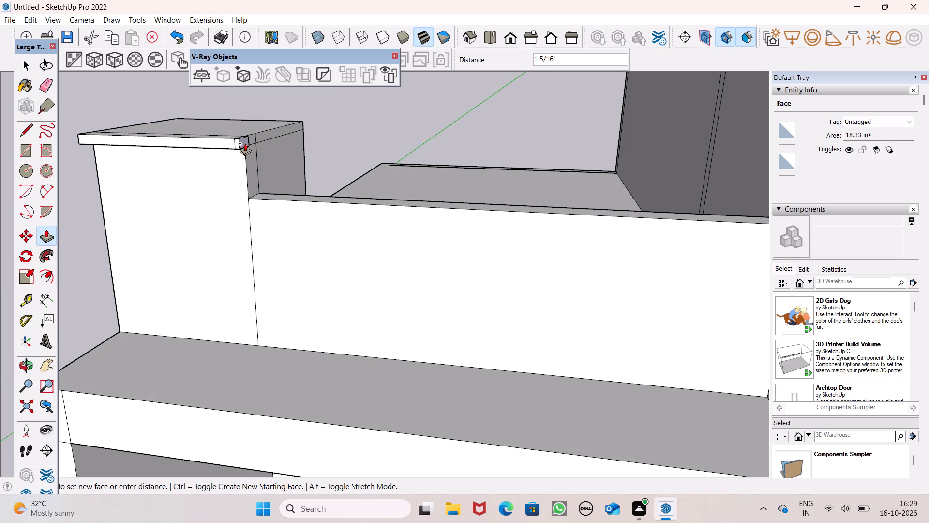
left_click_drag(245, 143, 330, 181)
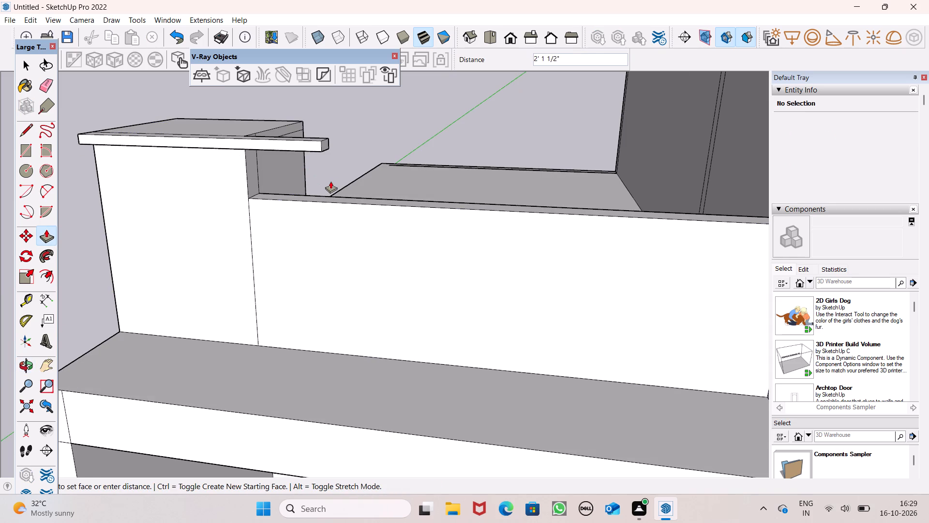
left_click_drag(330, 181, 354, 182)
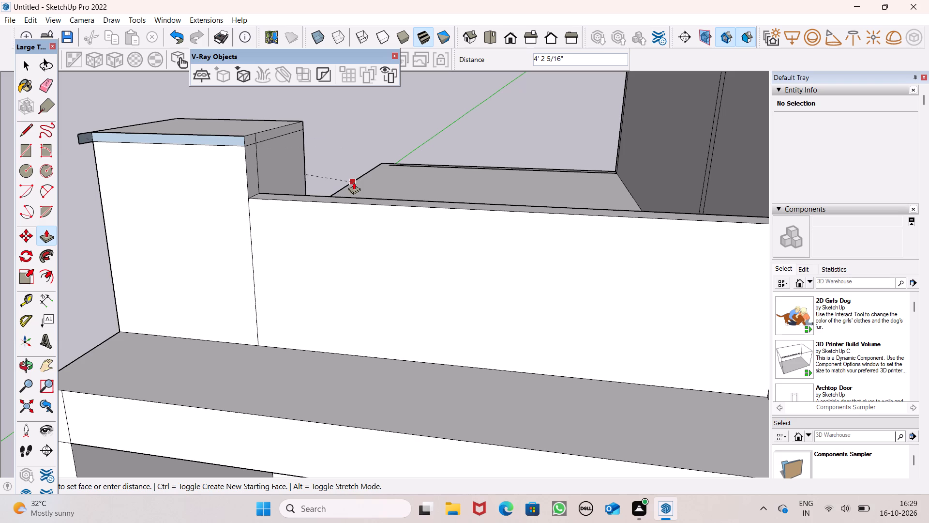
left_click_drag(354, 182, 356, 157)
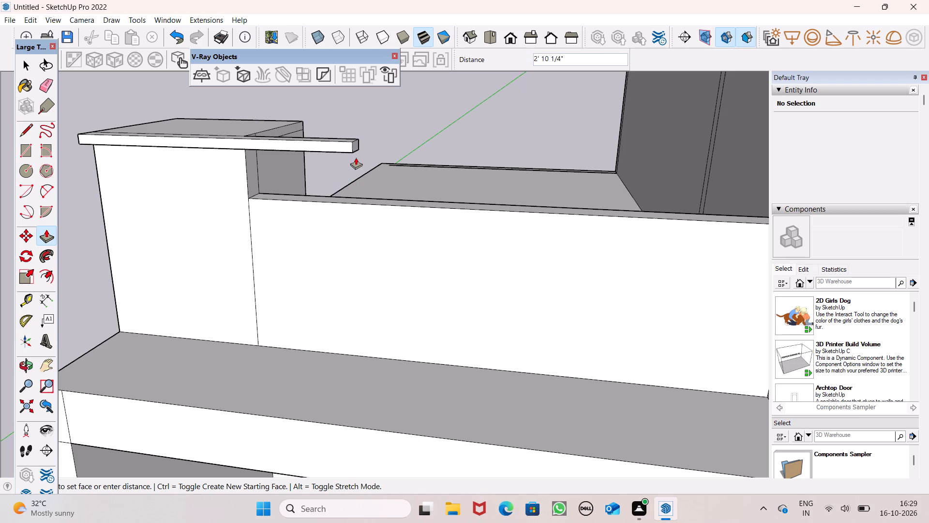
left_click_drag(356, 157, 360, 157)
Examine the extended overhang strip in relation to the parapet and tower from the front.
middle_click_drag(370, 179, 413, 157)
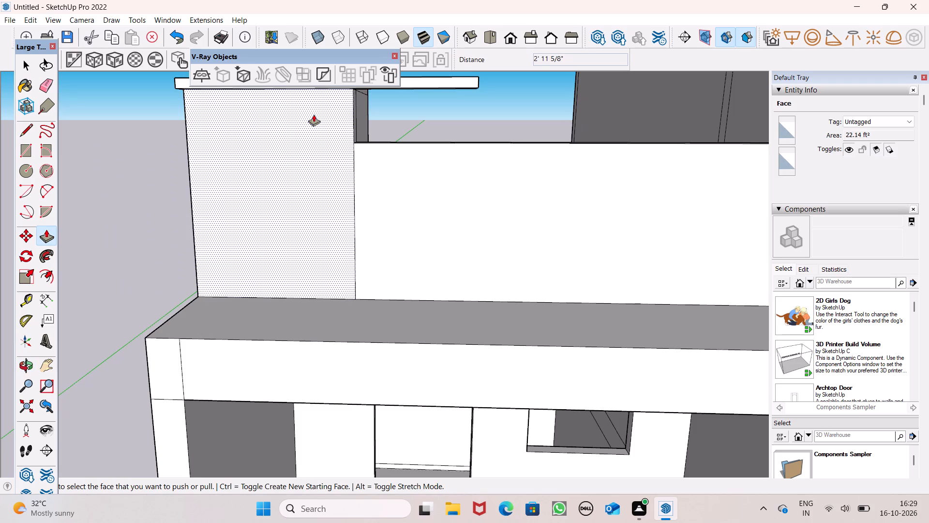
scroll(294, 225, "down", 5)
scroll(467, 102, "up", 3)
scroll(460, 126, "down", 3)
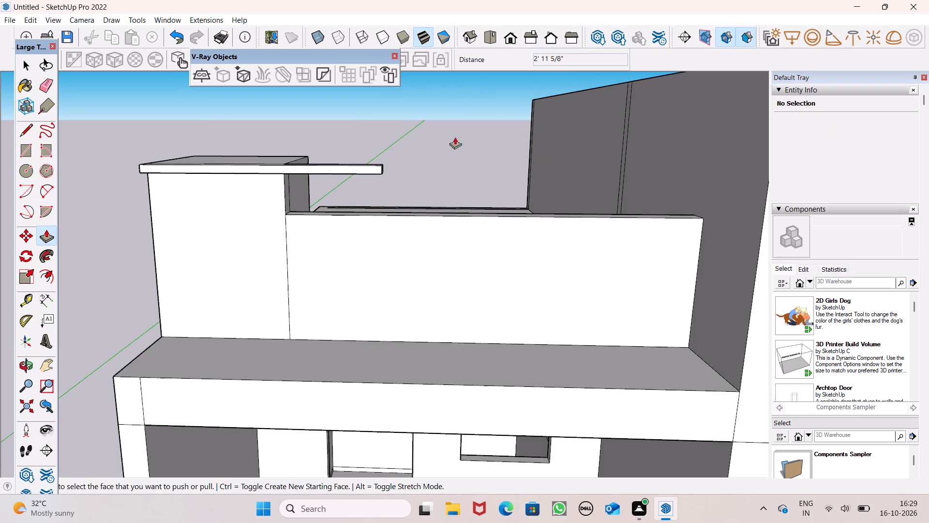
middle_click_drag(435, 177, 480, 117)
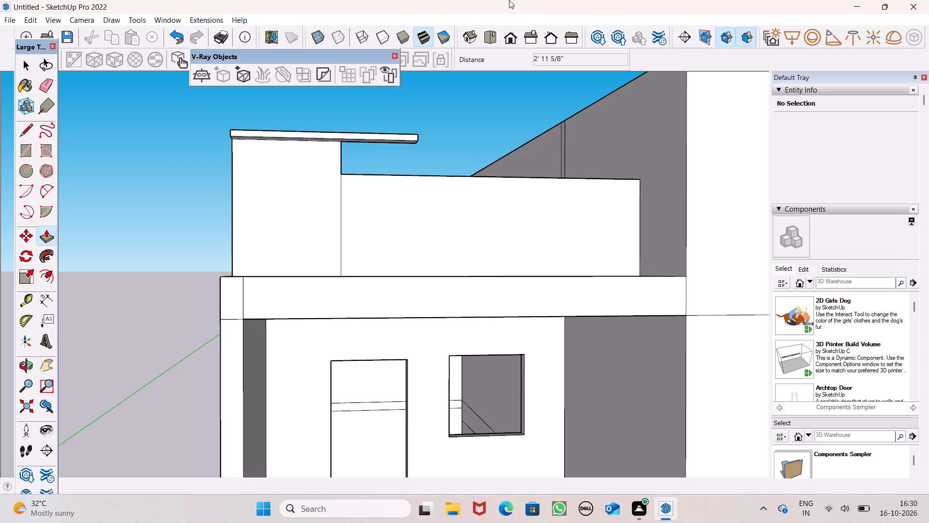
scroll(441, 198, "down", 2)
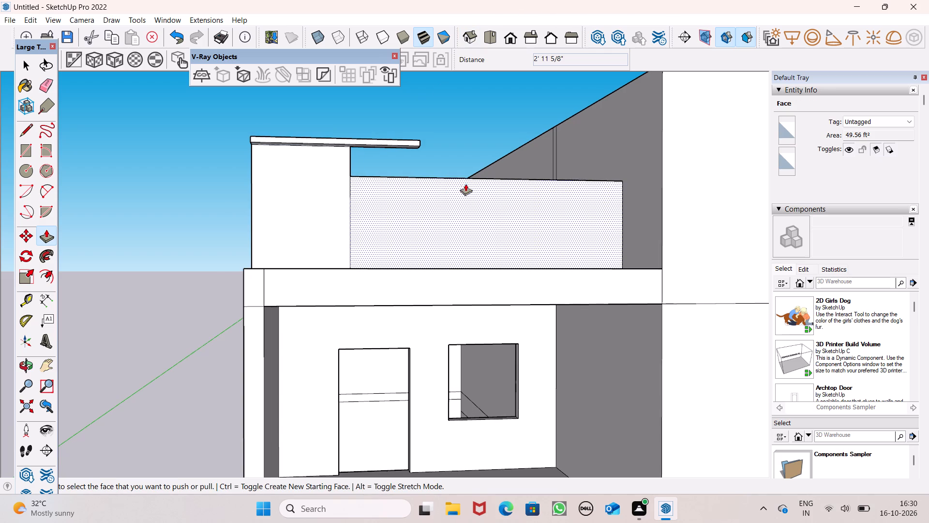
middle_click_drag(471, 182, 441, 224)
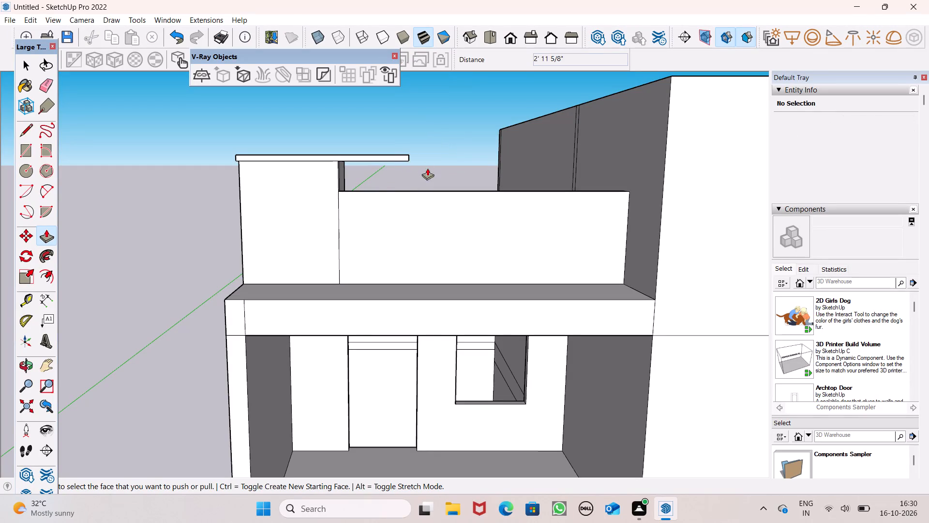
Pull the overhang strip's free end face about 5 7/8" farther toward the tower.
middle_click_drag(415, 169, 312, 228)
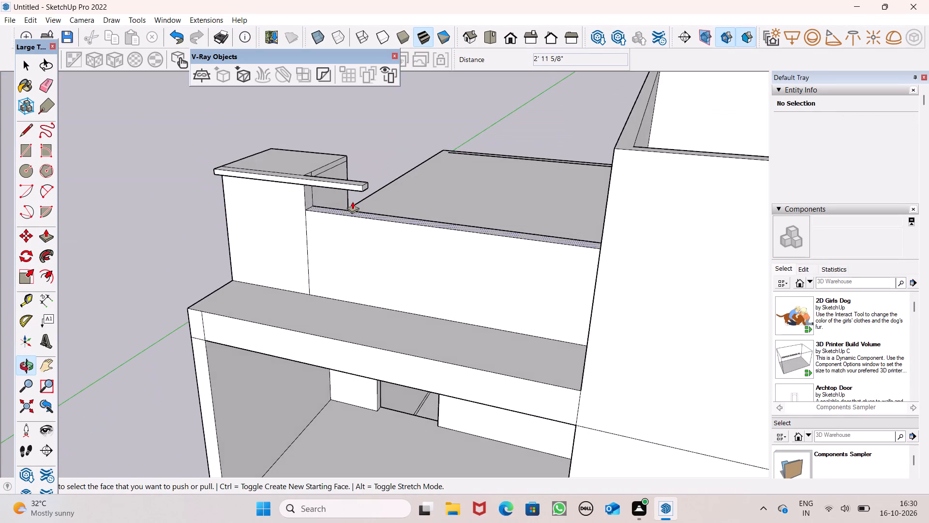
scroll(356, 196, "up", 6)
scroll(368, 185, "down", 3)
left_click_drag(420, 154, 422, 154)
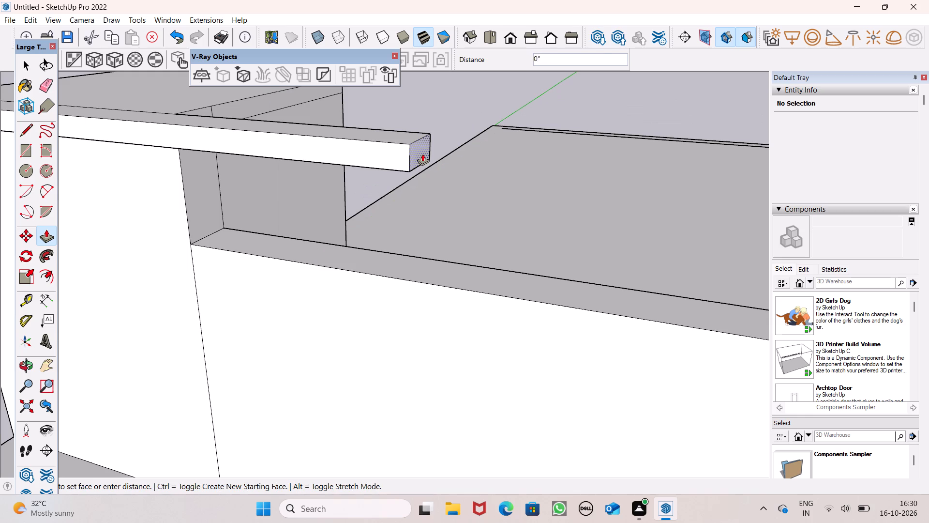
left_click_drag(422, 154, 470, 182)
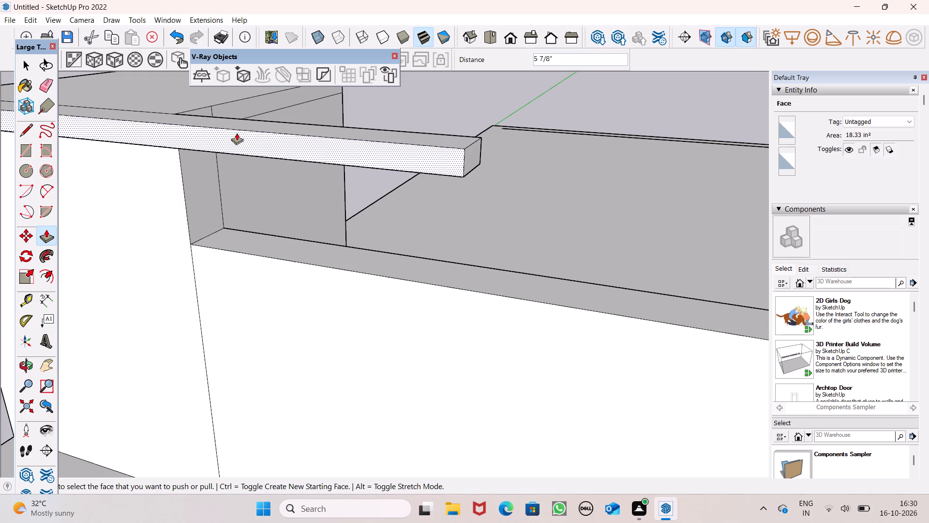
Draw a line about 6 3/8" long across the underside of the overhang strip near its free end.
left_click_drag(21, 138, 29, 136)
middle_click_drag(339, 188, 370, 131)
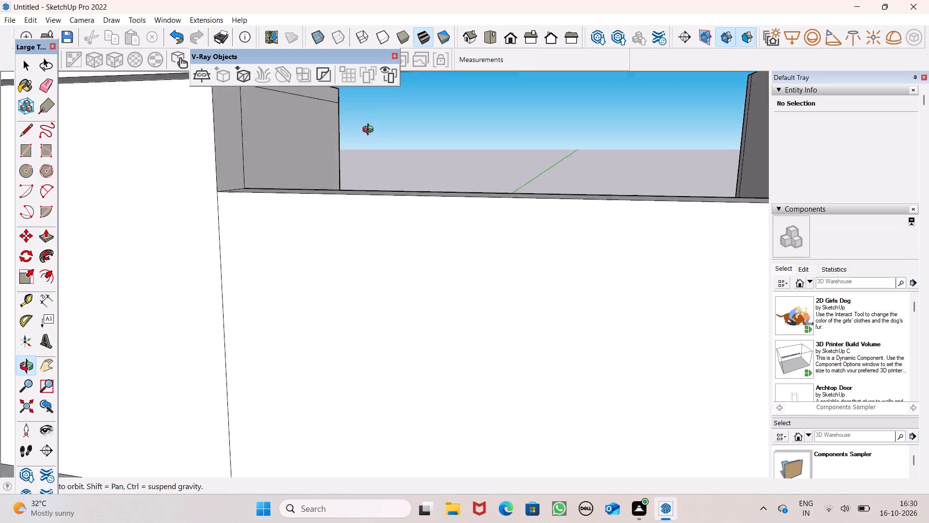
middle_click_drag(370, 131, 375, 142)
scroll(384, 178, "down", 5)
middle_click_drag(414, 164, 420, 104)
scroll(406, 127, "up", 4)
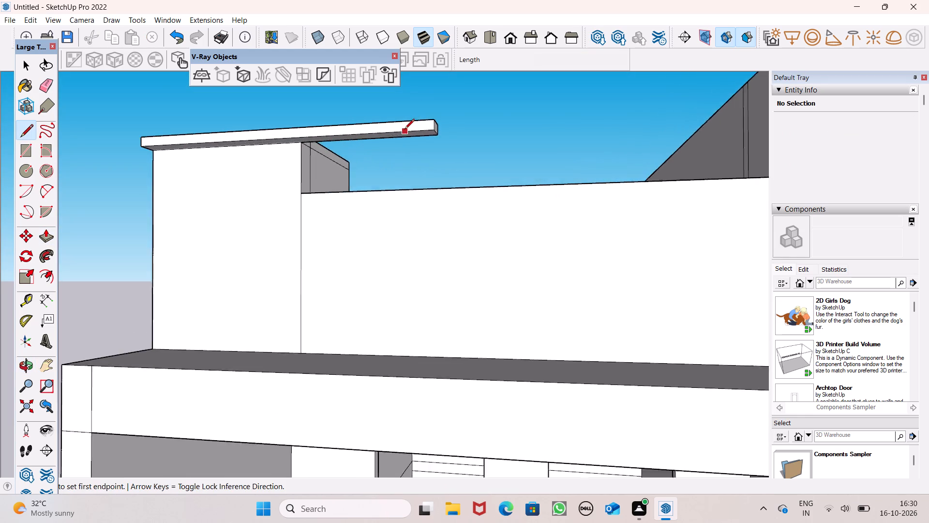
scroll(405, 130, "up", 1)
middle_click_drag(412, 138, 438, 76)
scroll(447, 130, "up", 3)
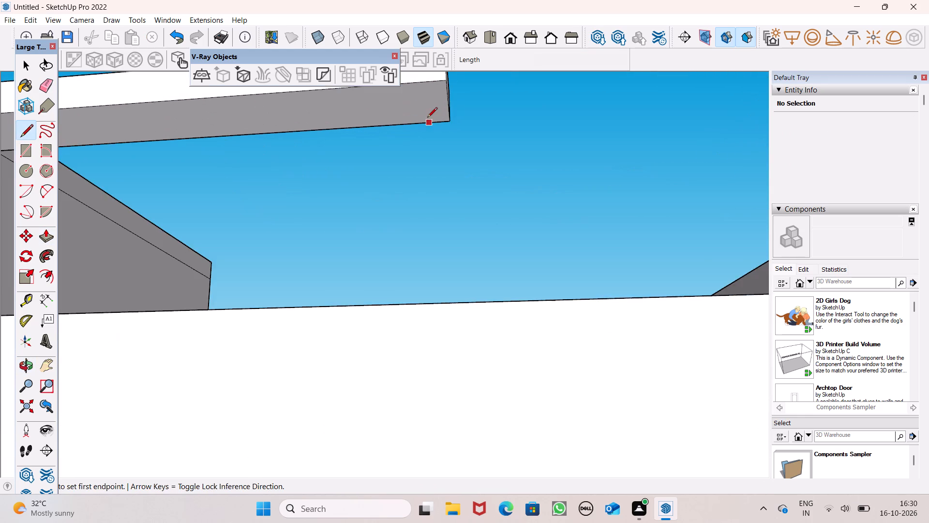
scroll(427, 118, "down", 2)
left_click(410, 91)
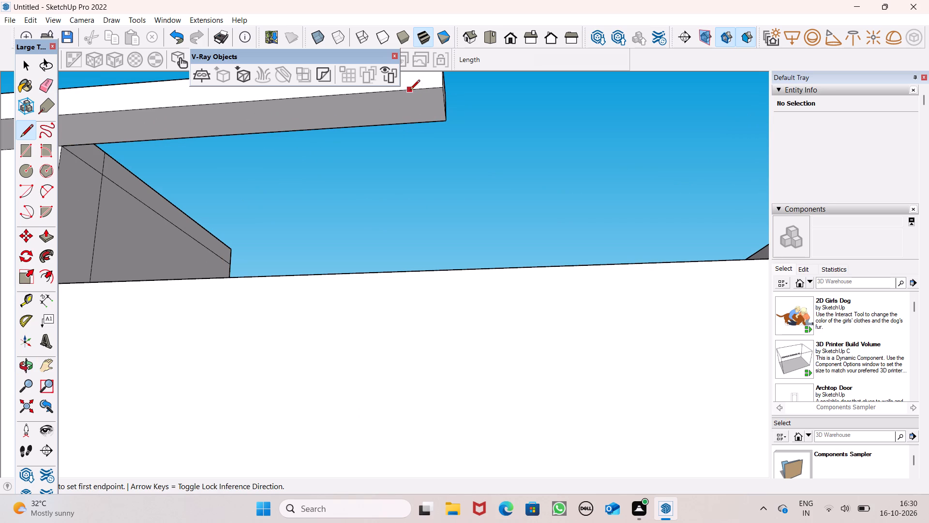
left_click(415, 123)
Pull the small face on the overhang strip's underside down about 2' 2 15/16" to form a post.
left_click(45, 231)
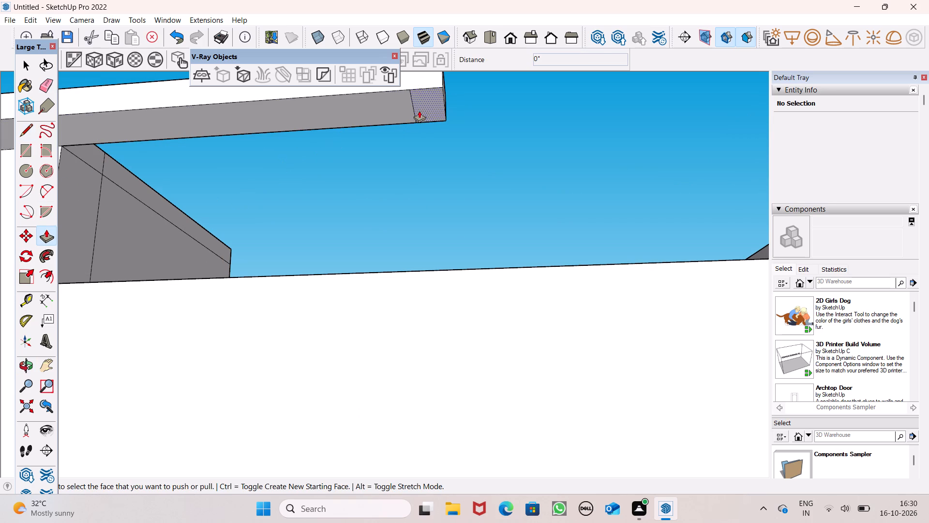
left_click_drag(427, 108, 425, 393)
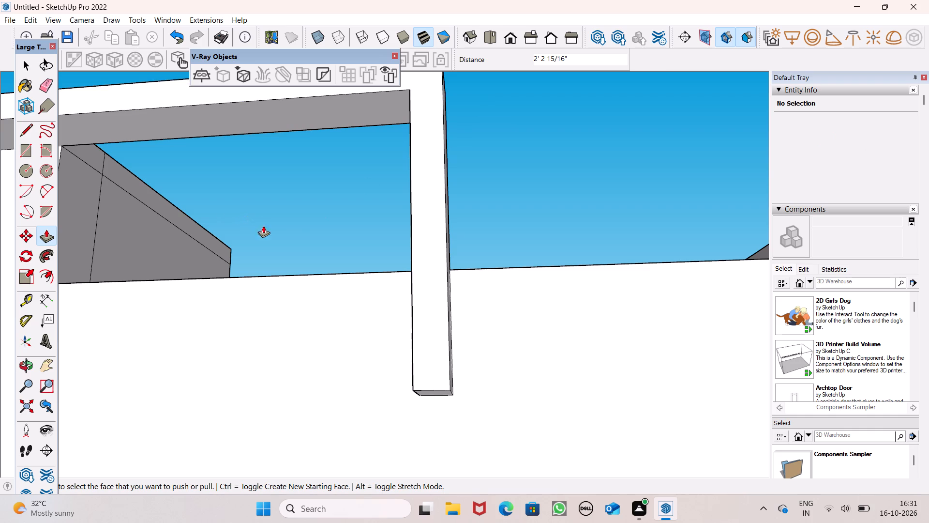
Pull the bottom face of the hanging post down about another 1' 3 1/16" in front of the parapet.
scroll(354, 259, "down", 4)
middle_click_drag(365, 254, 387, 355)
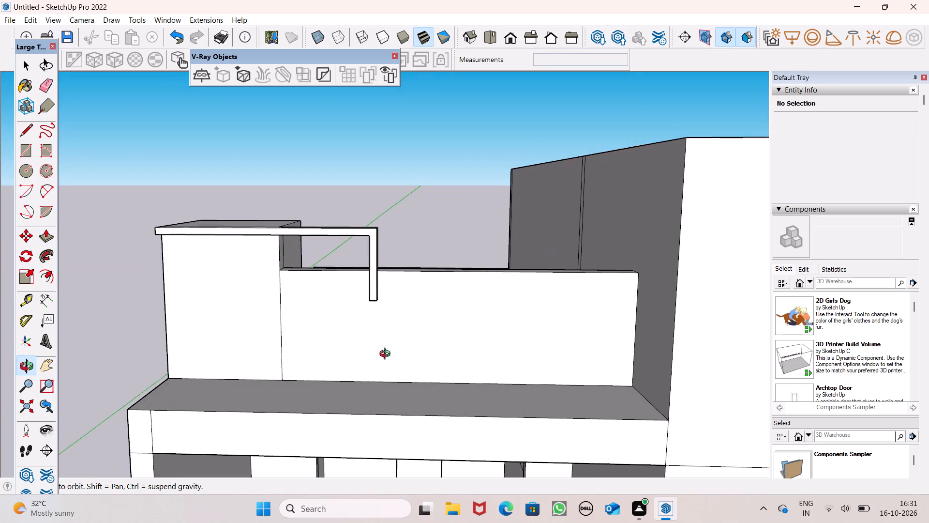
middle_click_drag(387, 355, 408, 365)
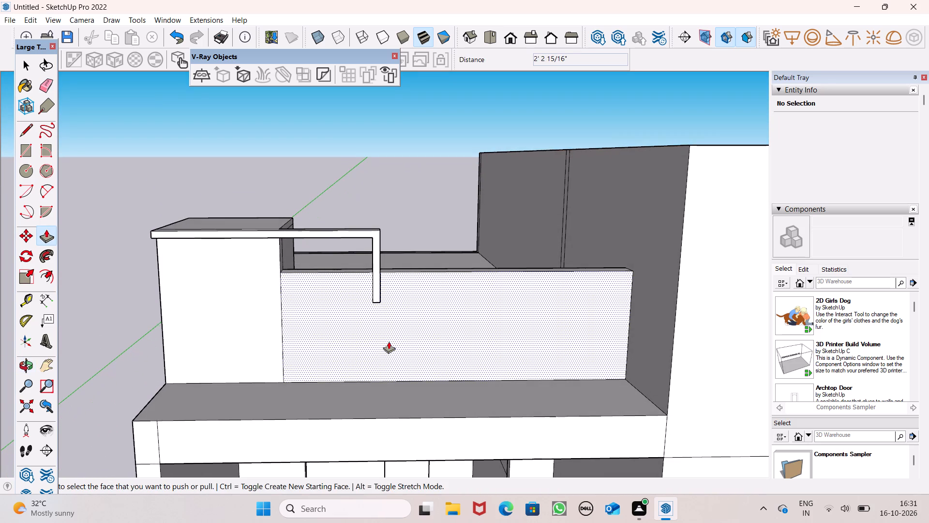
middle_click_drag(388, 321, 363, 240)
scroll(383, 301, "up", 1)
middle_click(363, 240)
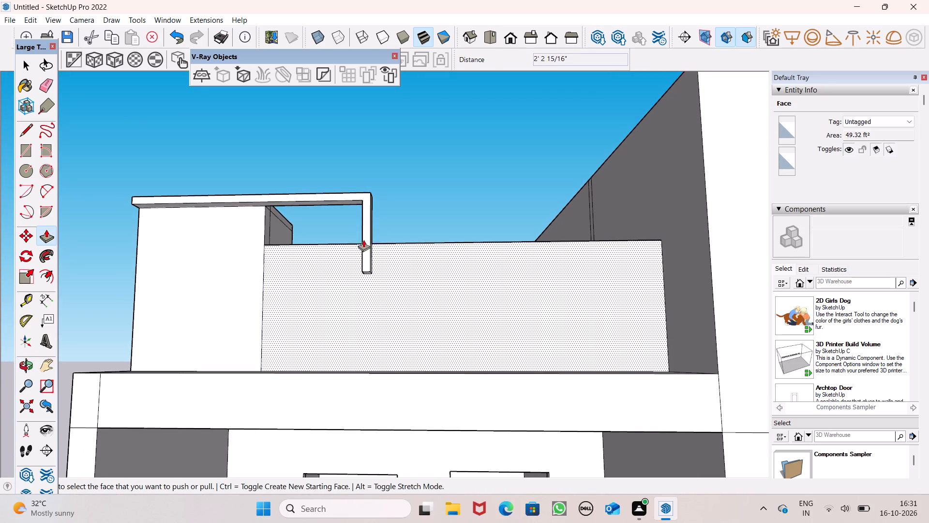
scroll(363, 240, "up", 2)
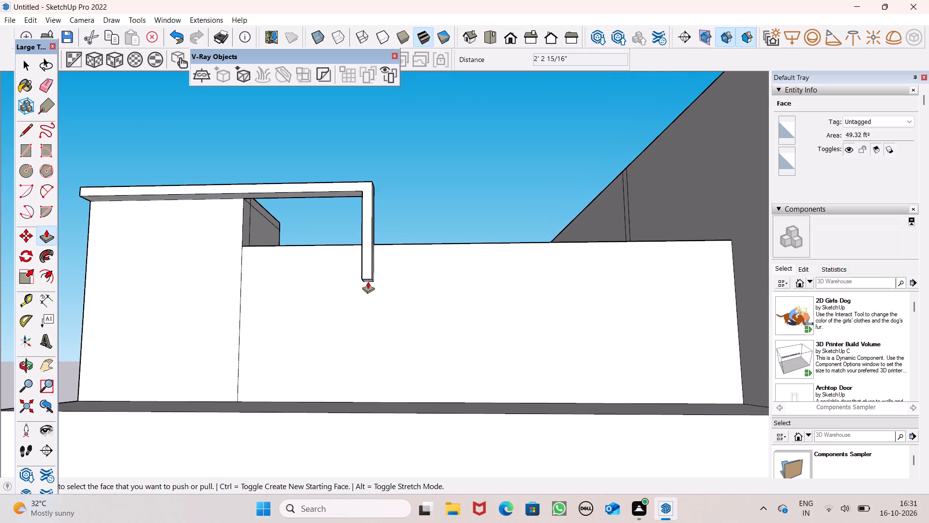
left_click_drag(368, 281, 369, 331)
Draw a rectangle about 1' 6 15/16" by 3' 6 5/8" on the parapet face, from the corner block to the post, below the post's end.
scroll(366, 299, "down", 2)
middle_click_drag(368, 308, 403, 414)
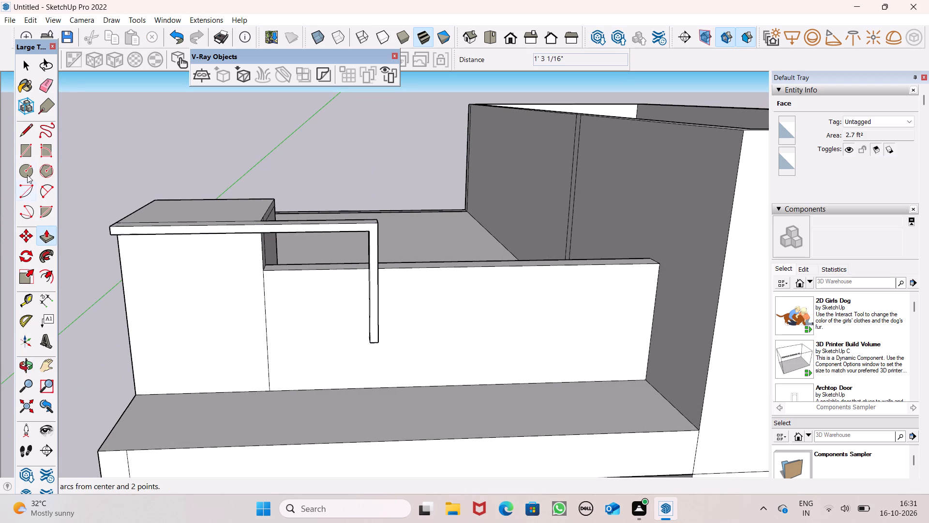
left_click(27, 148)
left_click_drag(264, 345, 265, 345)
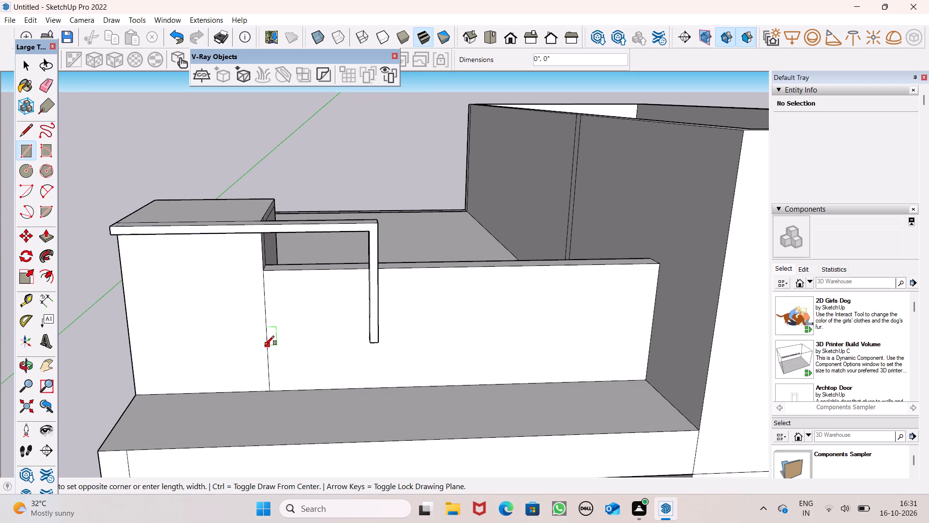
left_click_drag(265, 345, 273, 357)
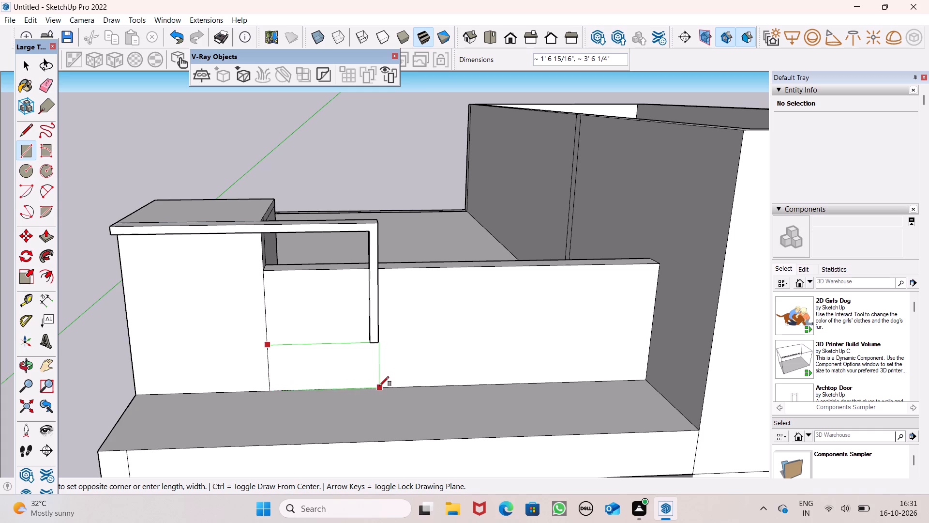
left_click(380, 385)
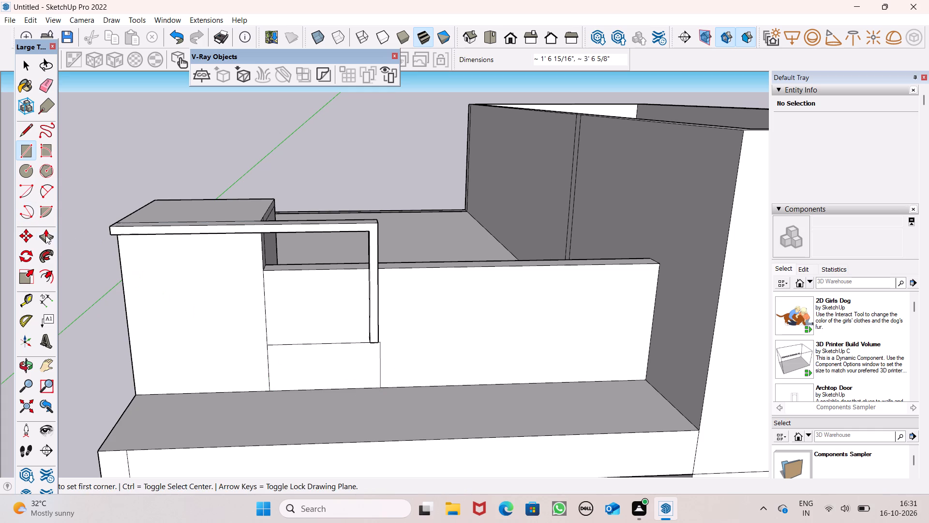
Pull the rectangle below the post outward about 6 3/8" to form a low block.
left_click(45, 235)
left_click_drag(312, 369, 371, 336)
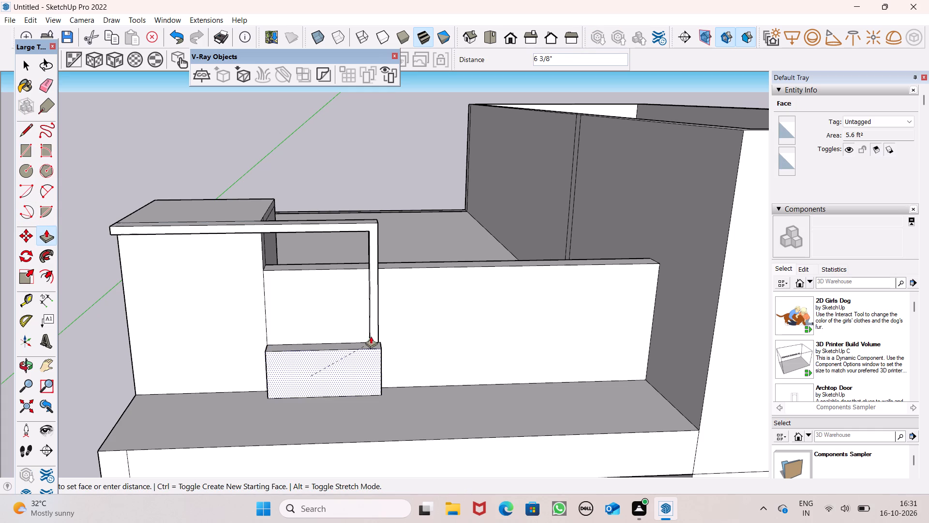
left_click_drag(371, 336, 372, 335)
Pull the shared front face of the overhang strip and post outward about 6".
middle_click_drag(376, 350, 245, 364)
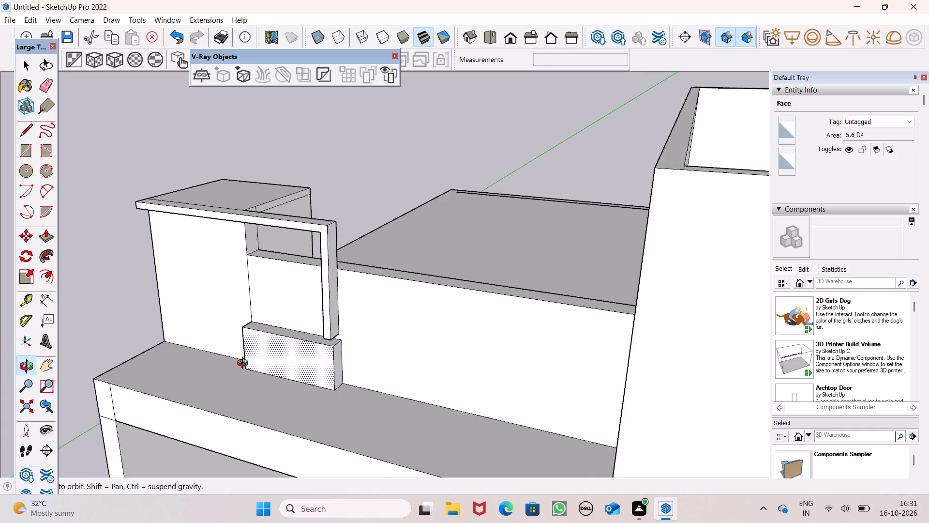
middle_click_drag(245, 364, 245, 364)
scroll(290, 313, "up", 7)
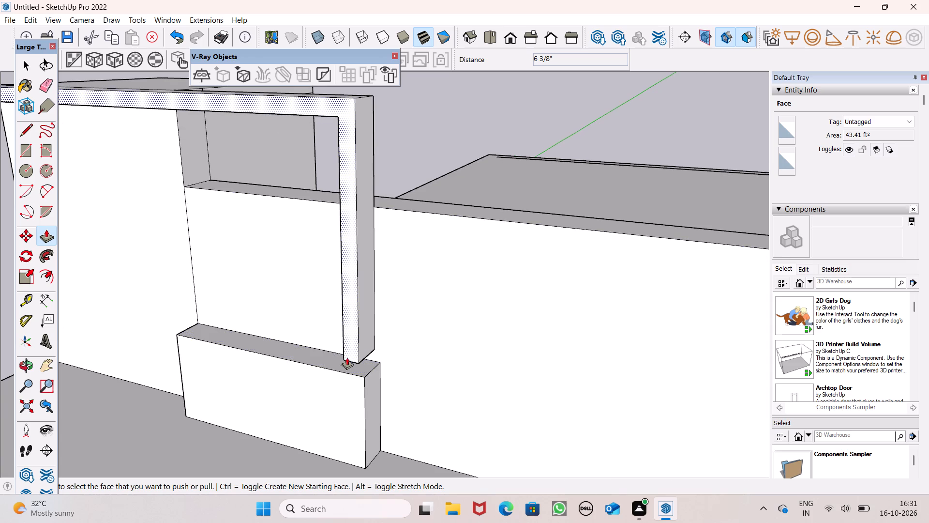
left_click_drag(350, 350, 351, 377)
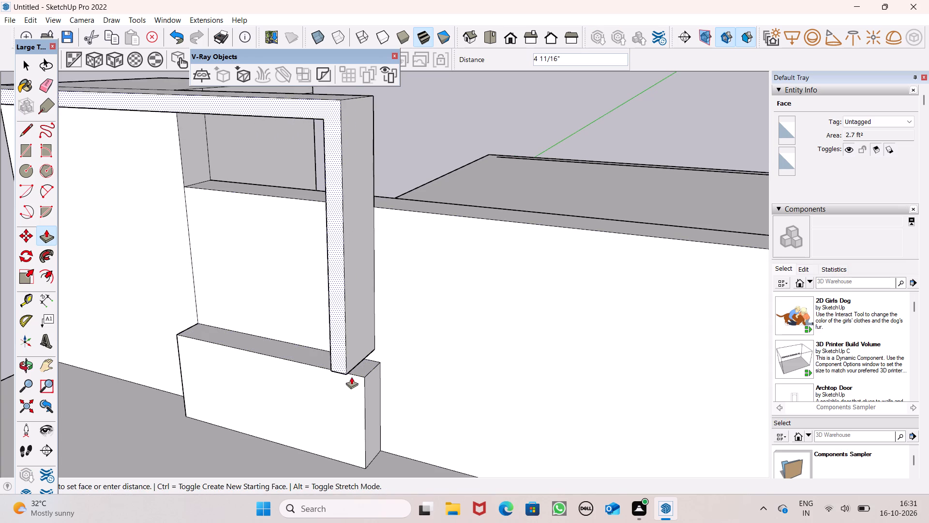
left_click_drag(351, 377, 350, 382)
Raise the low block's top face to the underside of the post.
middle_click_drag(354, 387, 352, 302)
scroll(352, 302, "up", 2)
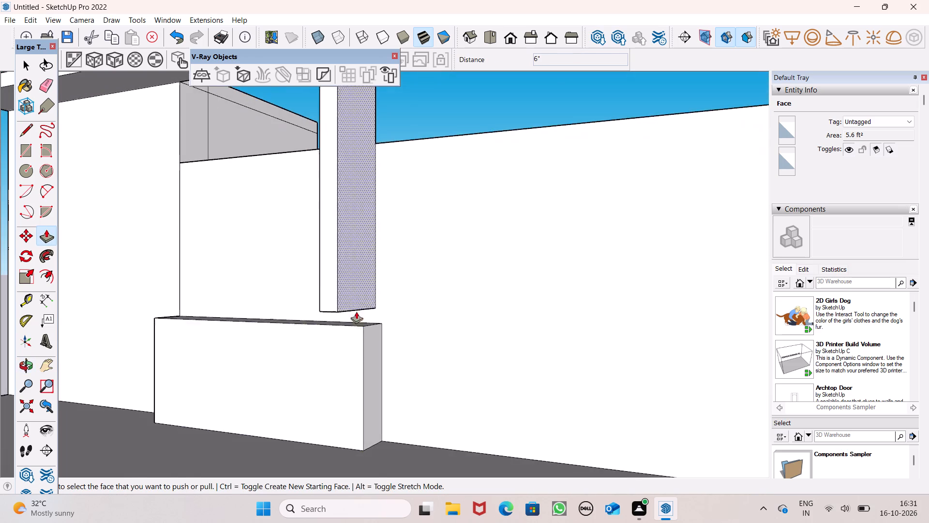
scroll(356, 311, "up", 5)
middle_click_drag(358, 335, 339, 390)
left_click_drag(347, 355, 346, 344)
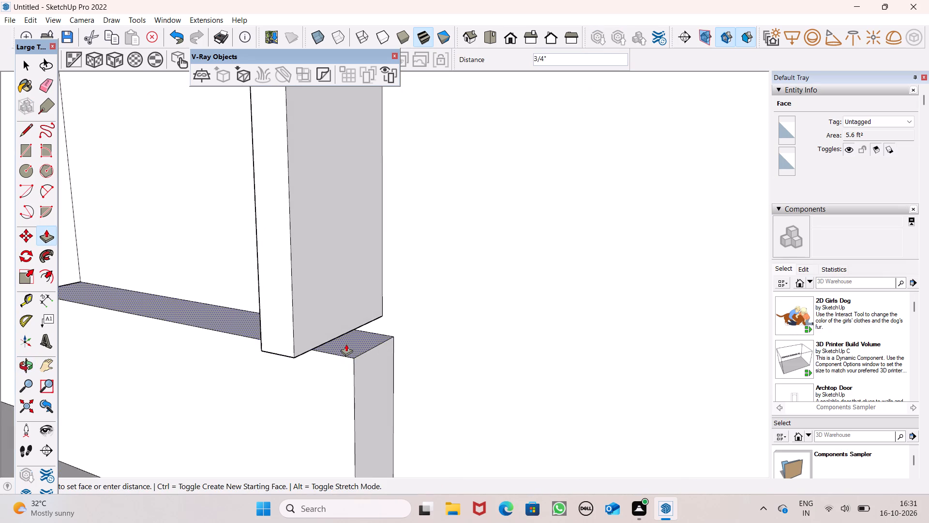
left_click_drag(346, 344, 339, 333)
Push the low block's tower-side end face in, flush with the side of the post.
left_click_drag(372, 361, 364, 333)
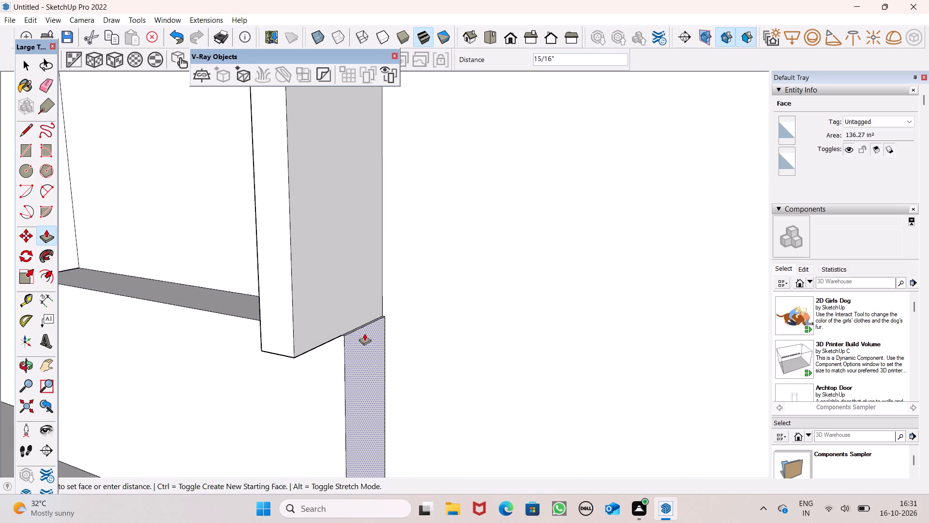
left_click_drag(364, 333, 354, 314)
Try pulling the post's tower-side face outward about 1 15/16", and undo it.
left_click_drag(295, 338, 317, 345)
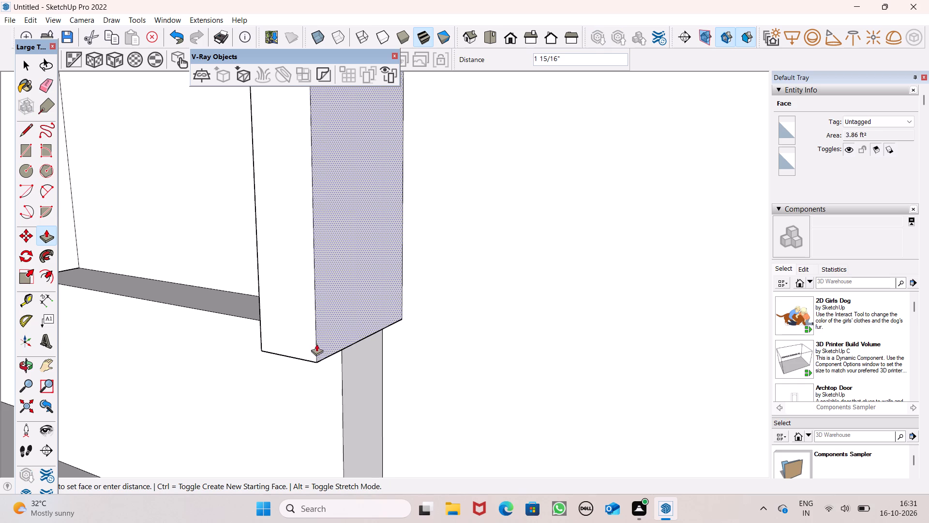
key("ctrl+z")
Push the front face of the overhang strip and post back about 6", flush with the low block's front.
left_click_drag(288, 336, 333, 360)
Erase the seam line between the post and the low block on their front face.
scroll(308, 261, "down", 5)
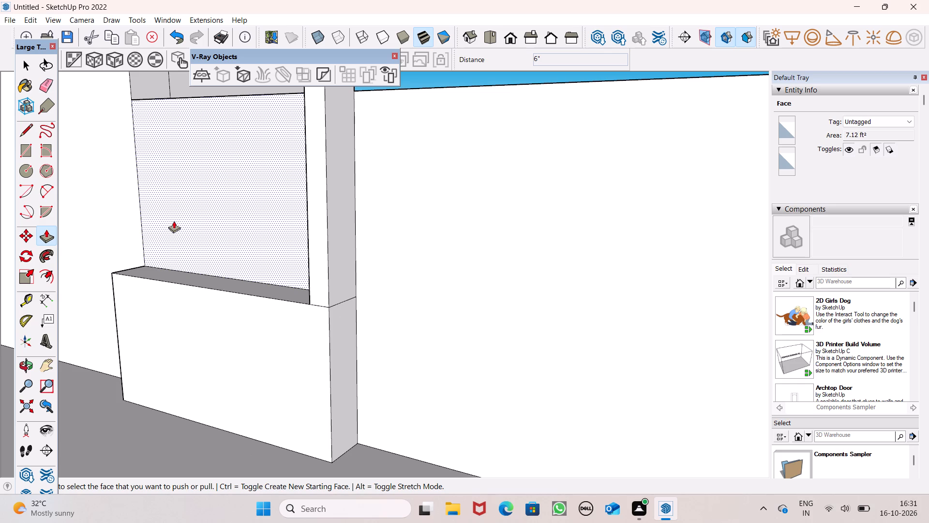
scroll(234, 249, "down", 4)
middle_click_drag(263, 290, 336, 288)
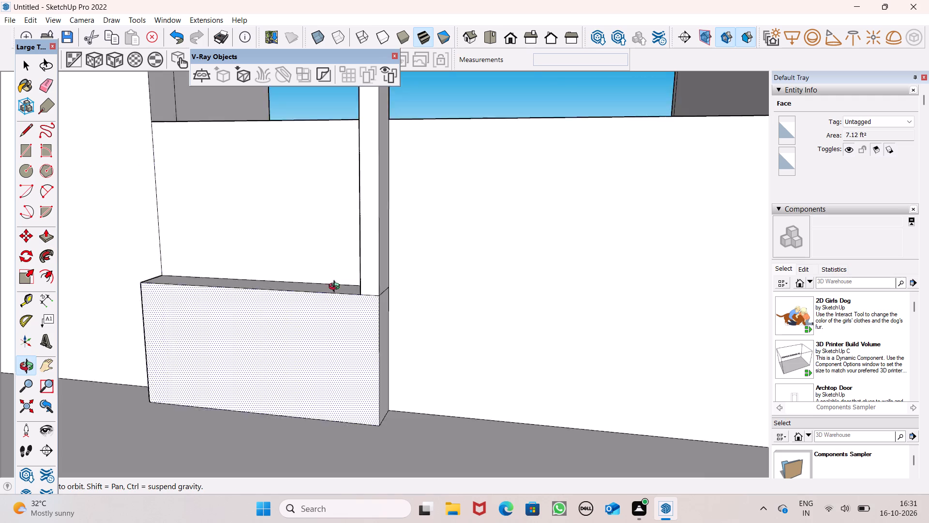
middle_click_drag(336, 288, 421, 279)
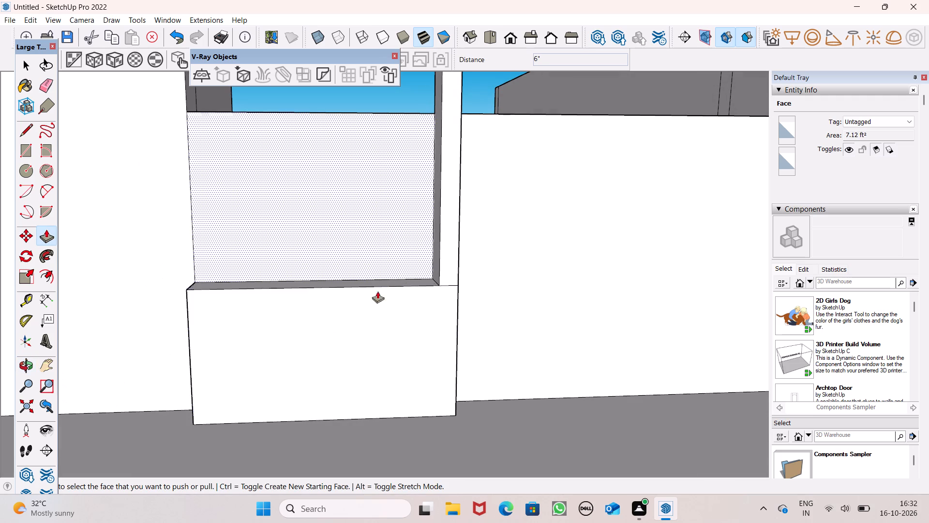
scroll(312, 351, "down", 2)
scroll(325, 275, "down", 4)
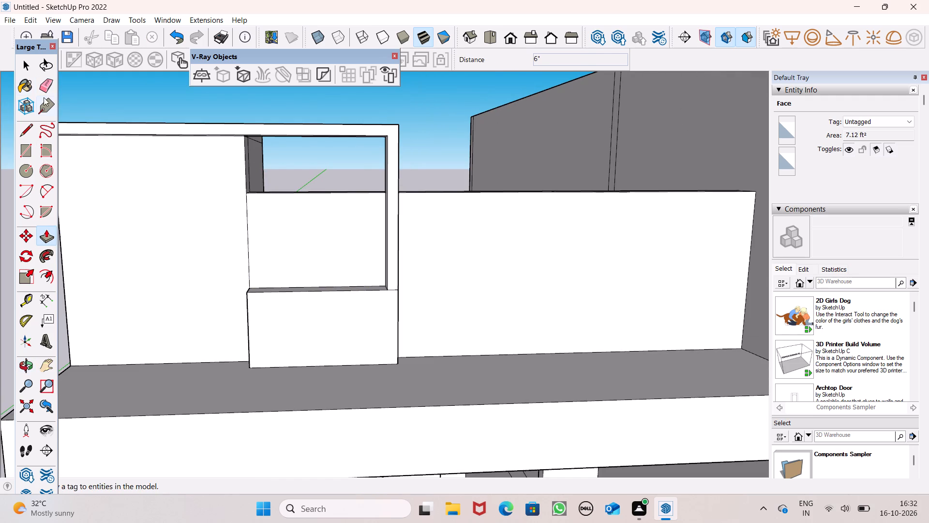
left_click(49, 92)
scroll(390, 326, "up", 4)
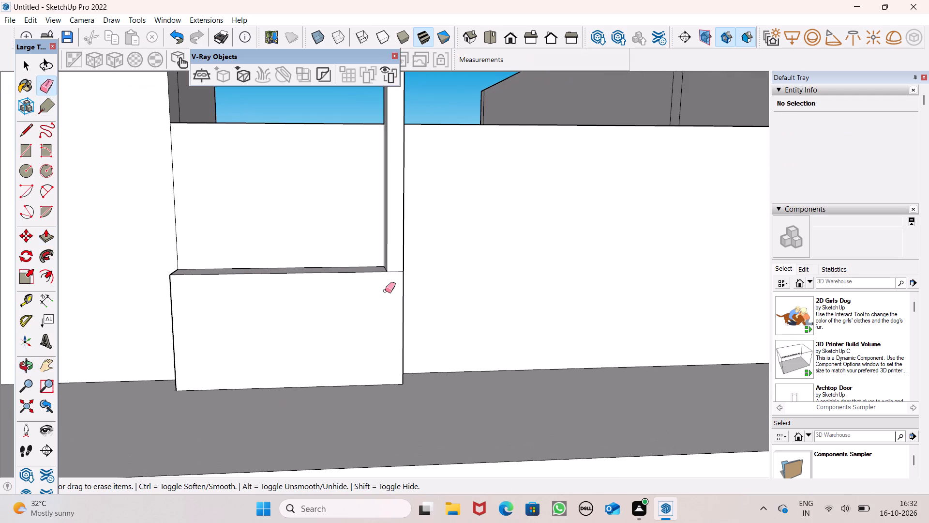
left_click_drag(395, 268, 393, 279)
Erase the vertical line separating the corner block's front from the parapet face inside the frame.
scroll(340, 212, "down", 9)
middle_click_drag(395, 254, 406, 290)
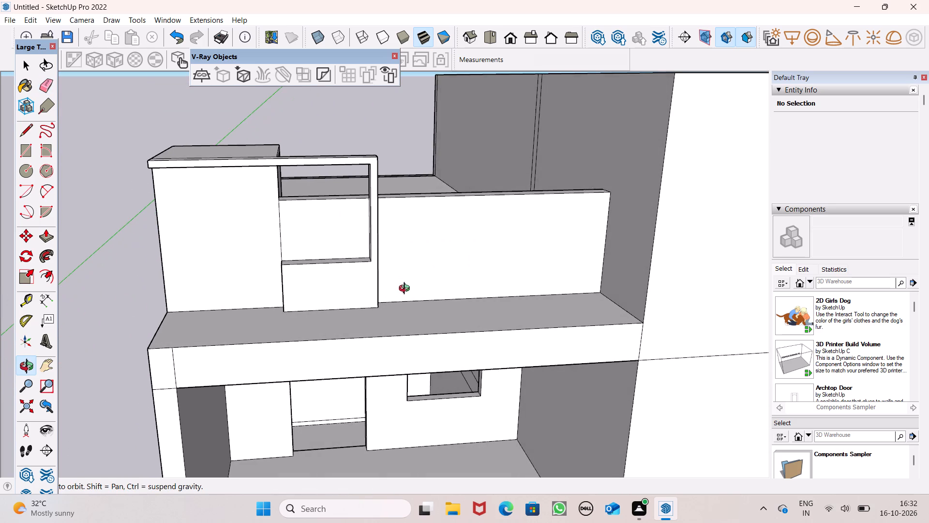
middle_click_drag(406, 290, 407, 289)
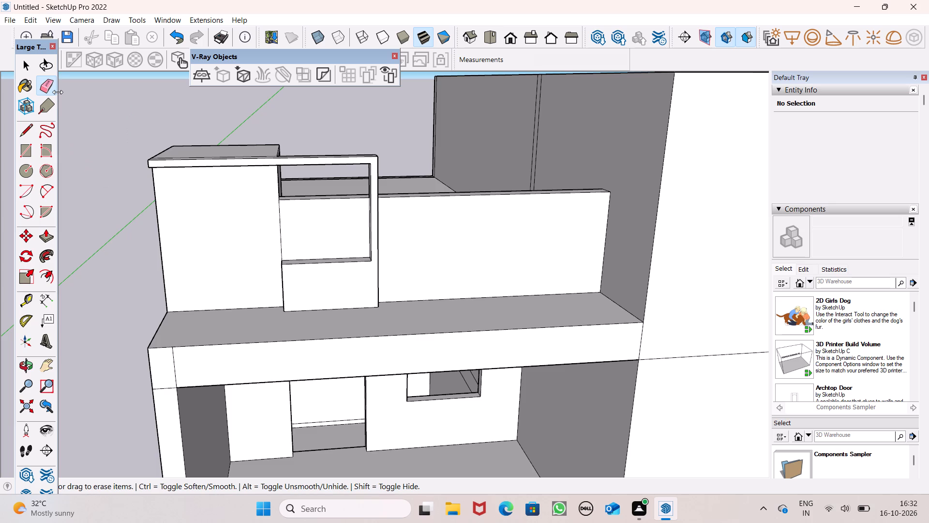
left_click(58, 92)
scroll(240, 223, "up", 2)
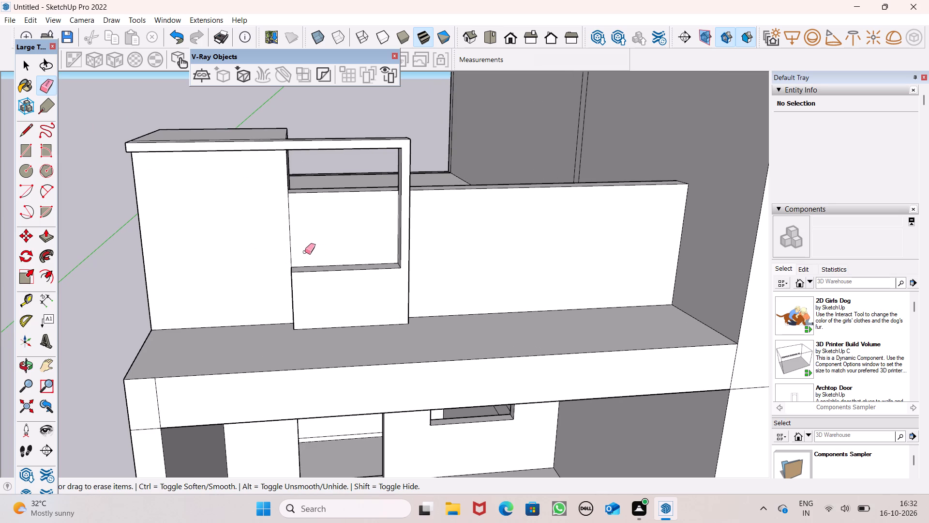
left_click_drag(304, 251, 283, 255)
Draw a rectangle about 5' 8 5/8" by 7 1/8" along the parapet's top edge, ending at the tower wall.
middle_click_drag(313, 288, 381, 251)
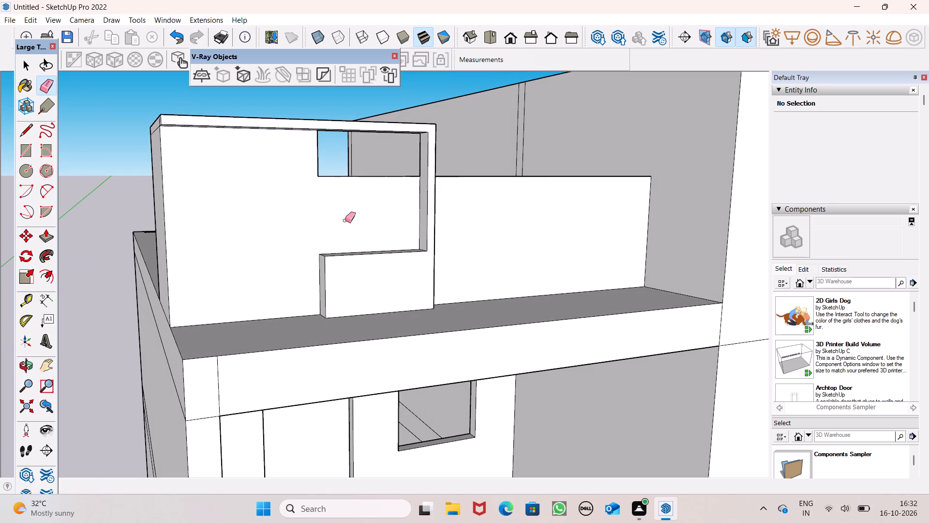
middle_click_drag(397, 289, 287, 299)
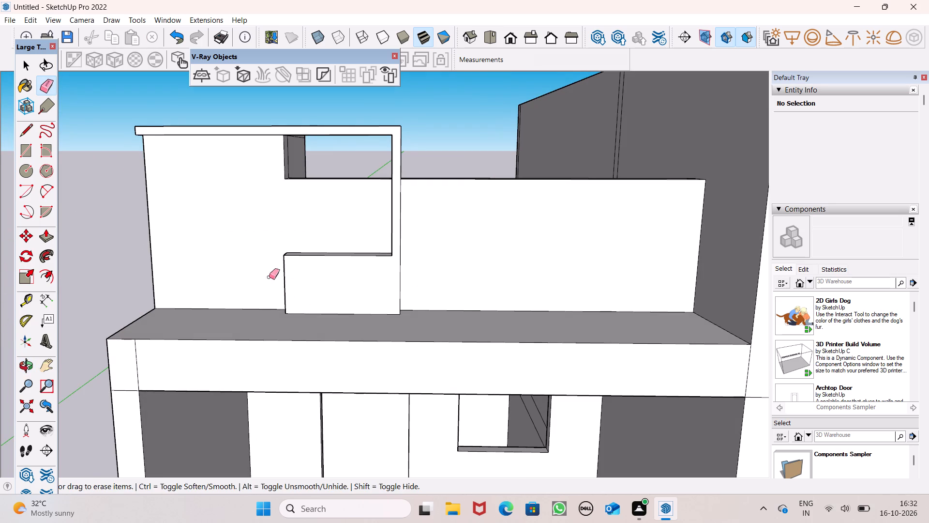
left_click(22, 153)
scroll(60, 179, "down", 2)
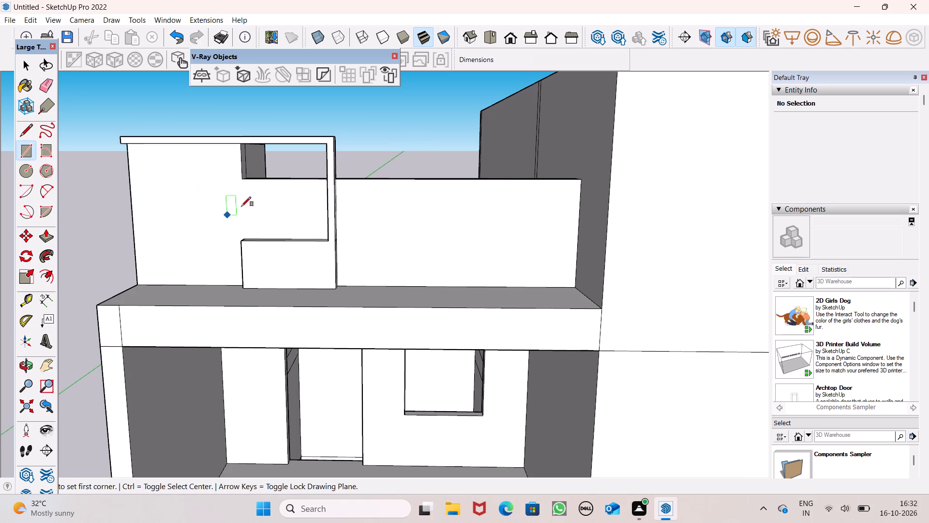
scroll(577, 148, "up", 6)
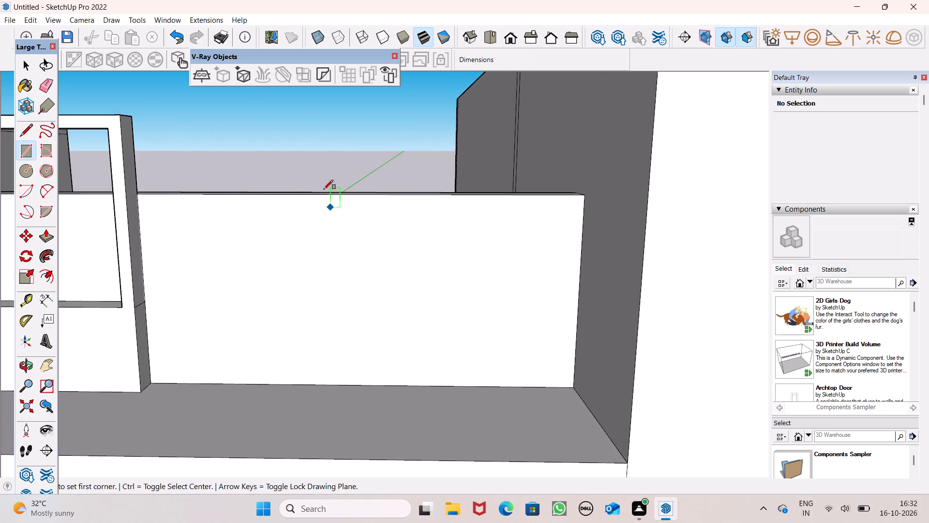
left_click(296, 197)
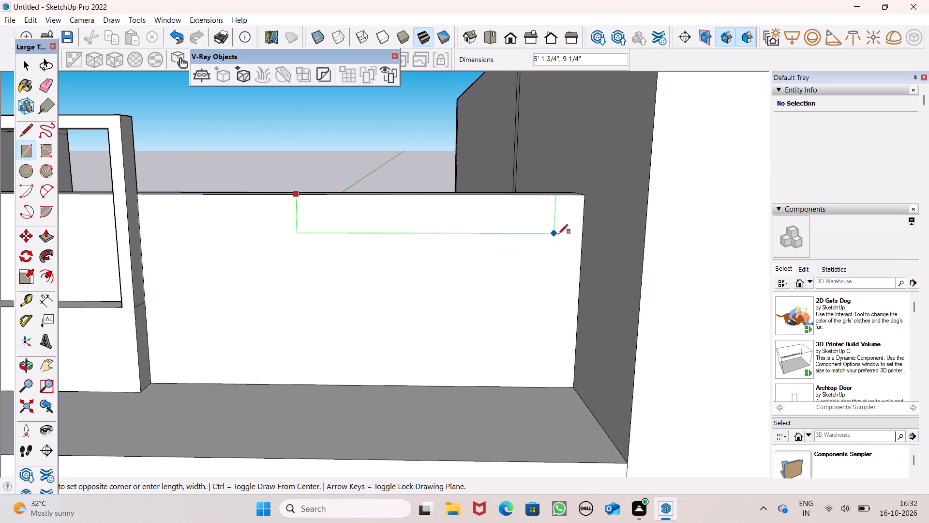
left_click(583, 225)
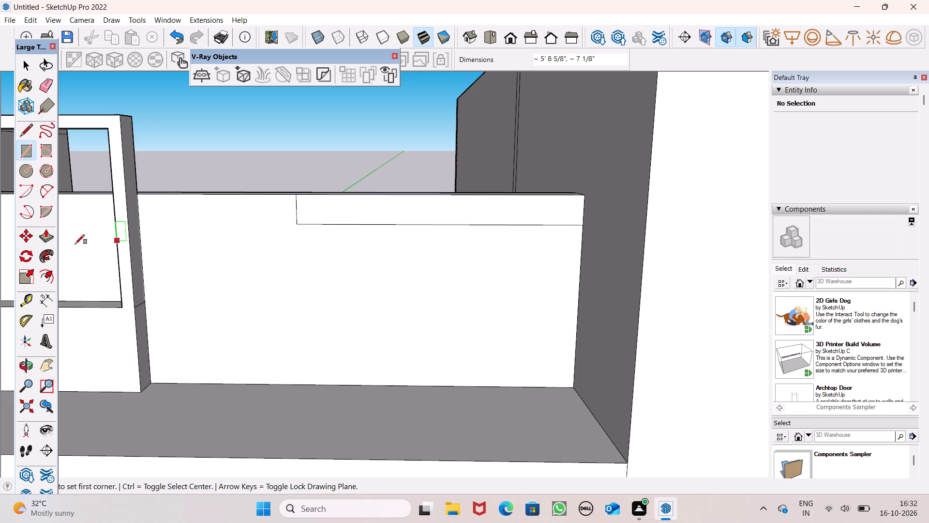
Pull the thin rectangle on the parapet's top edge outward 6 3/8" to form a projecting strip.
left_click(47, 240)
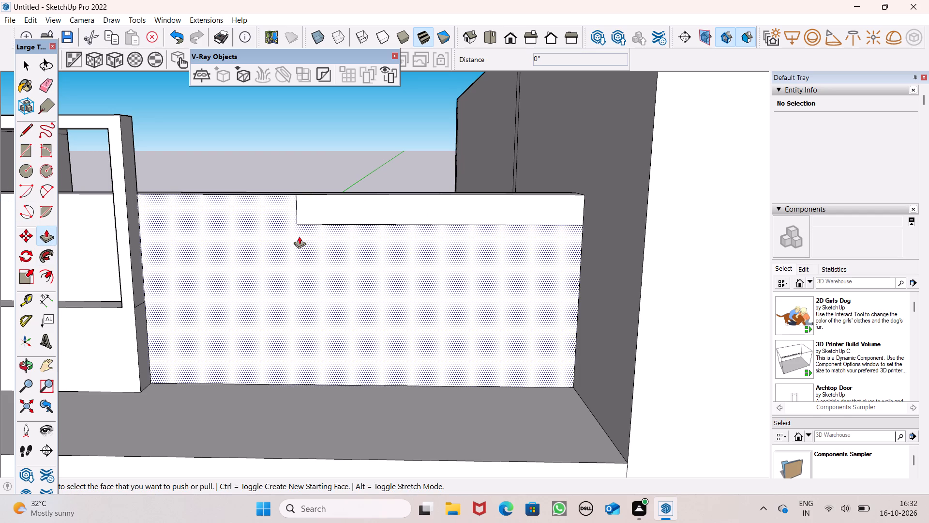
left_click_drag(317, 213, 278, 226)
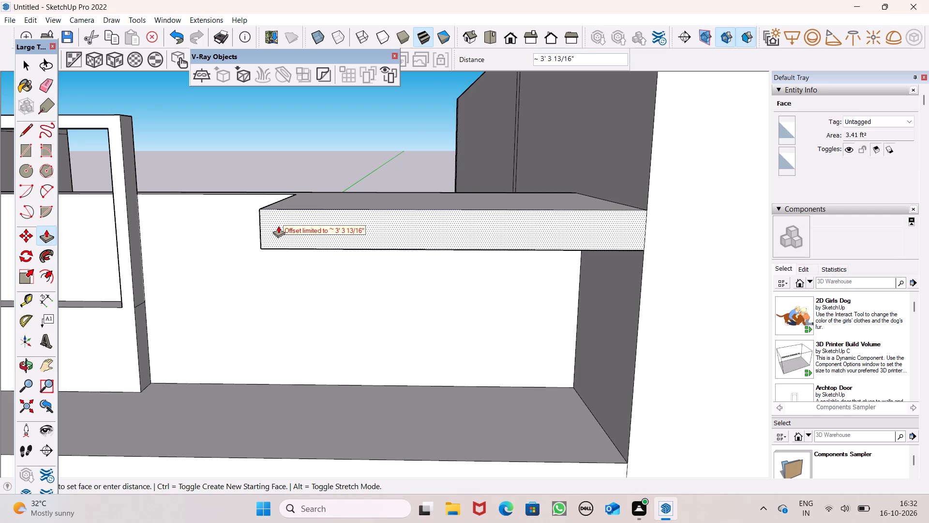
left_click_drag(278, 226, 124, 232)
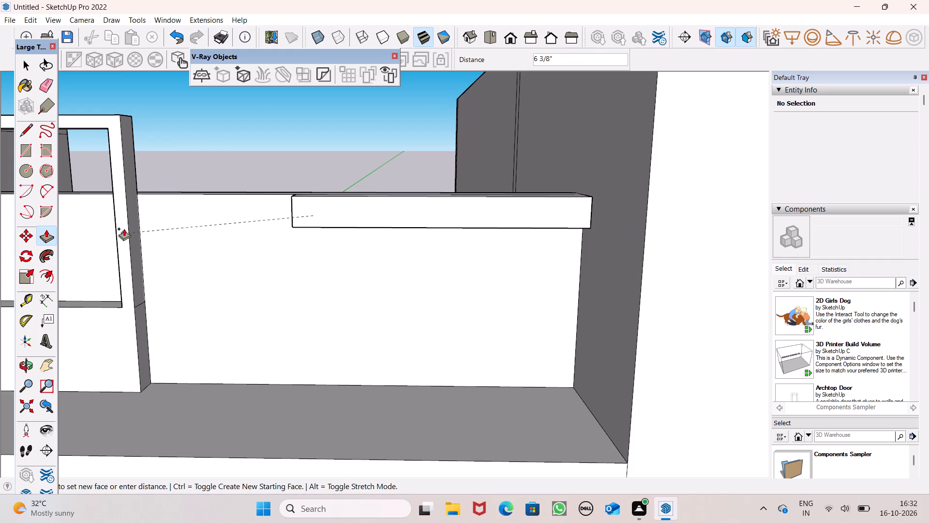
Extend the projecting strip's free end a short distance along the parapet toward the framed corner block.
middle_click_drag(315, 245, 471, 288)
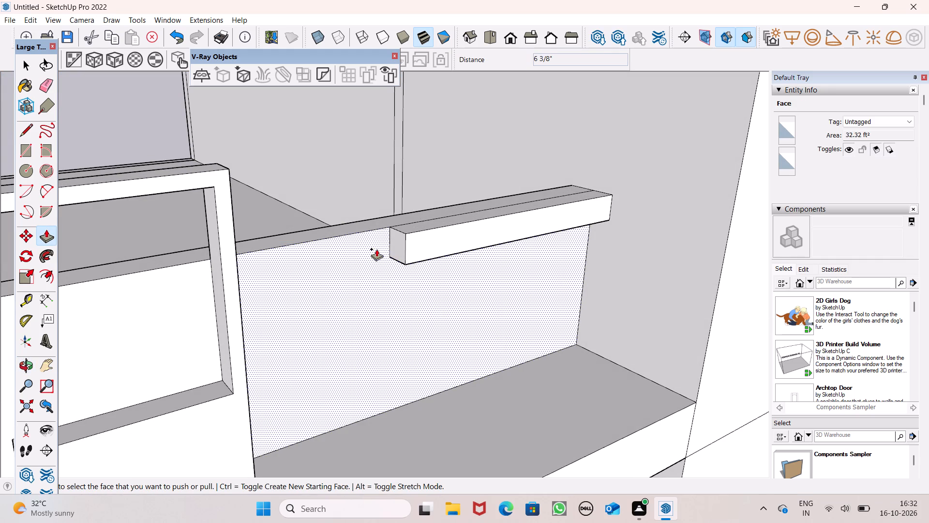
left_click_drag(399, 239, 372, 252, "ctrl")
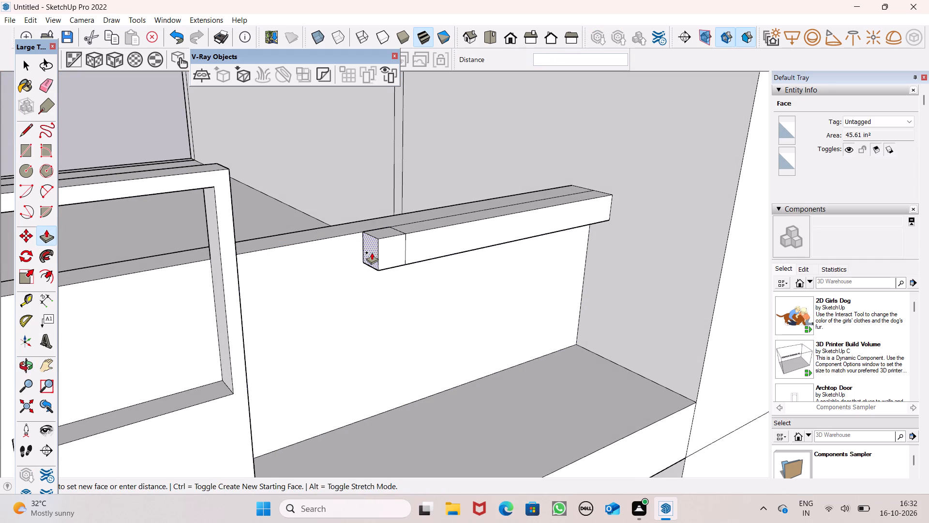
left_click_drag(372, 252, 359, 256, "ctrl")
scroll(316, 241, "down", 6)
middle_click_drag(369, 275, 322, 246)
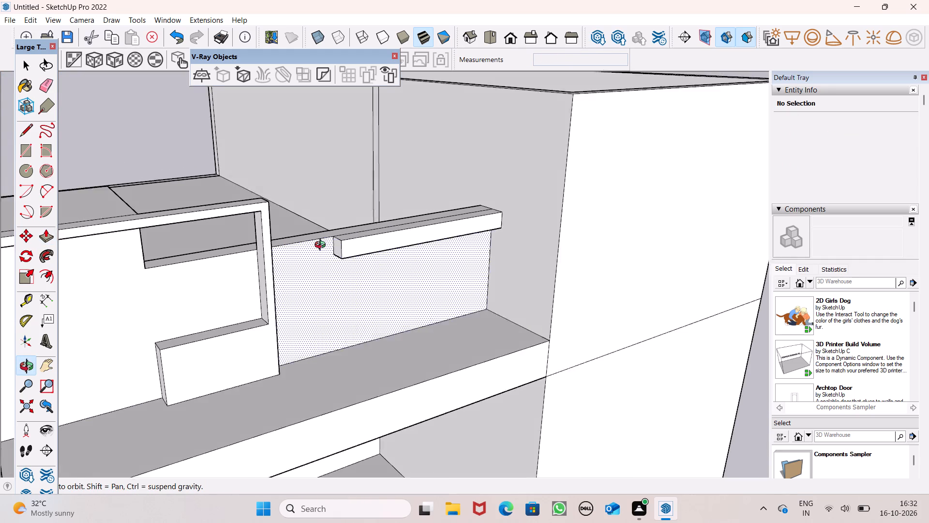
middle_click_drag(322, 246, 285, 236)
scroll(338, 203, "down", 4)
key("space")
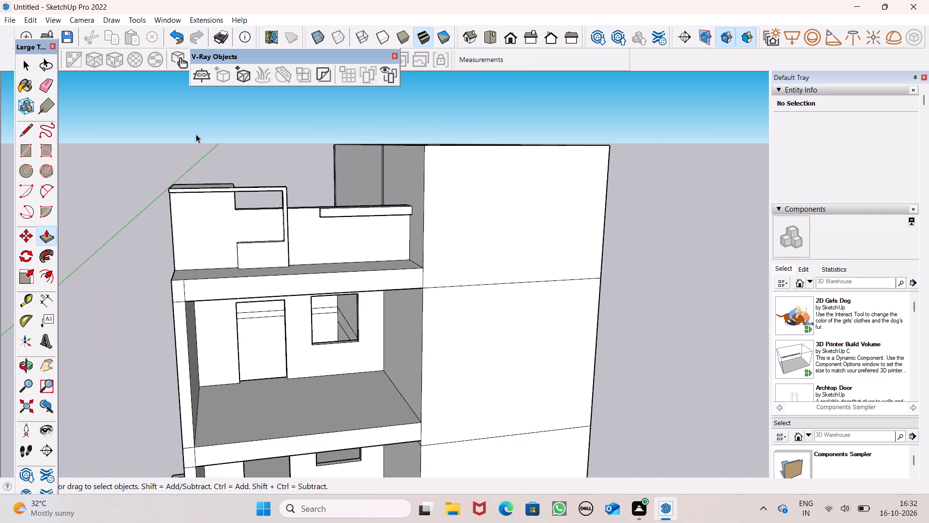
scroll(237, 156, "down", 2)
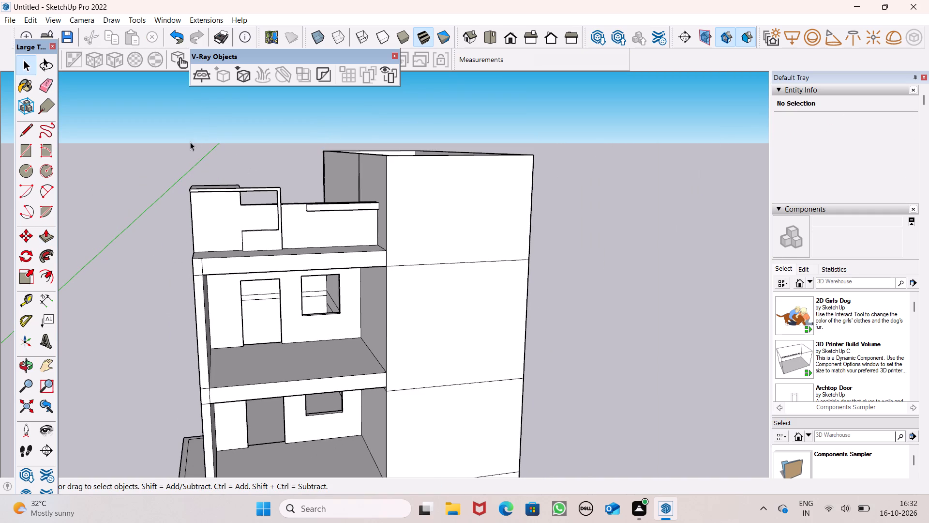
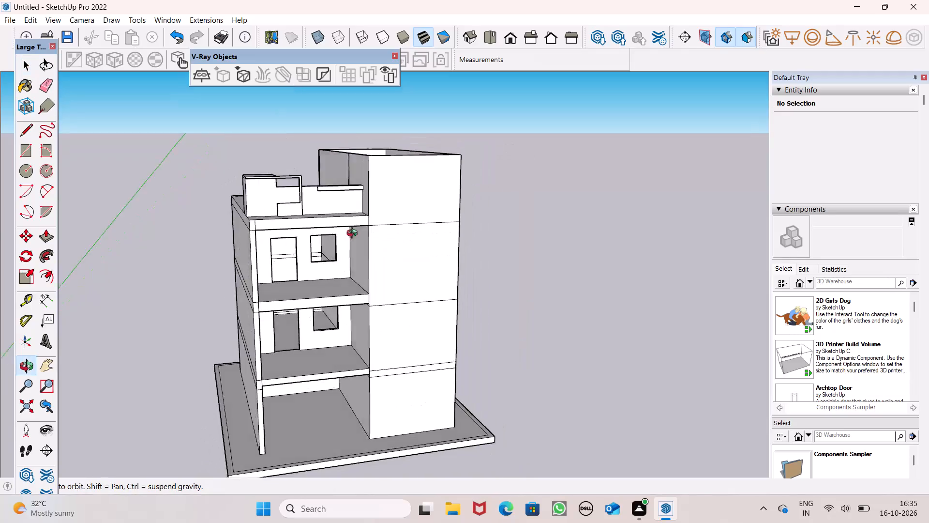
Push/Pull the underside of the corner block frame's top beam down 2 3/4" to thicken the beam.
scroll(320, 213, "up", 7)
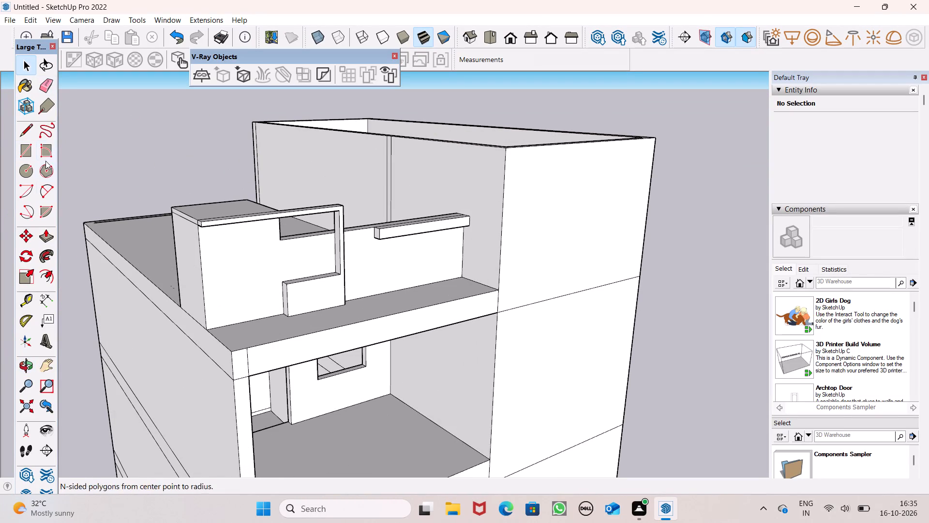
left_click(47, 239)
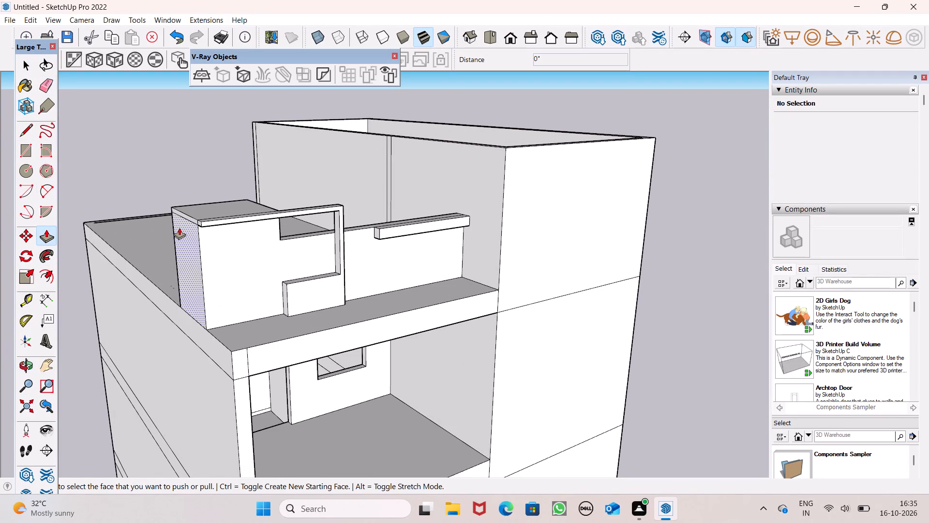
scroll(244, 249, "up", 1)
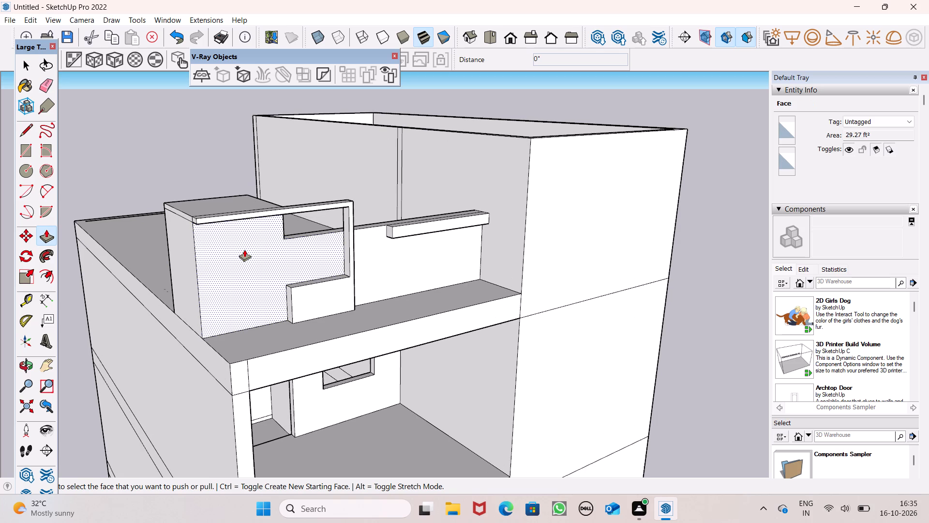
scroll(245, 213, "up", 5)
middle_click_drag(269, 218, 274, 131)
scroll(282, 152, "up", 2)
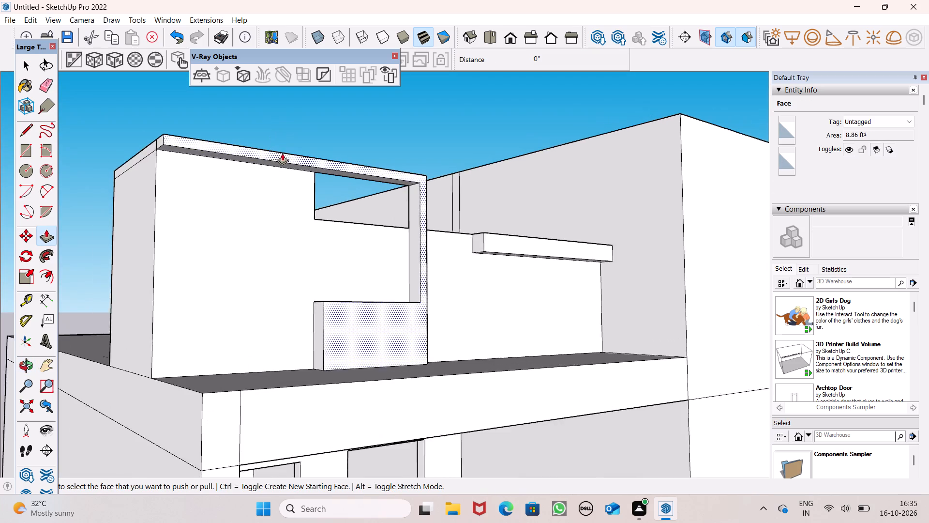
scroll(282, 153, "up", 2)
left_click_drag(297, 170, 302, 182)
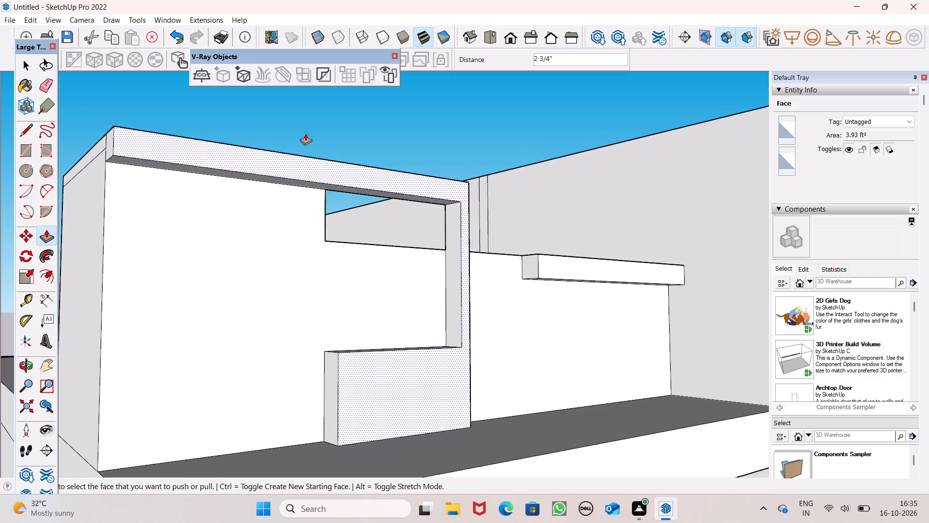
Pull the end face of the frame's raised lower panel 5 11/16" farther along the corner block's front.
scroll(306, 130, "down", 5)
middle_click_drag(311, 139, 289, 238)
middle_click_drag(301, 283, 316, 293)
scroll(307, 286, "up", 1)
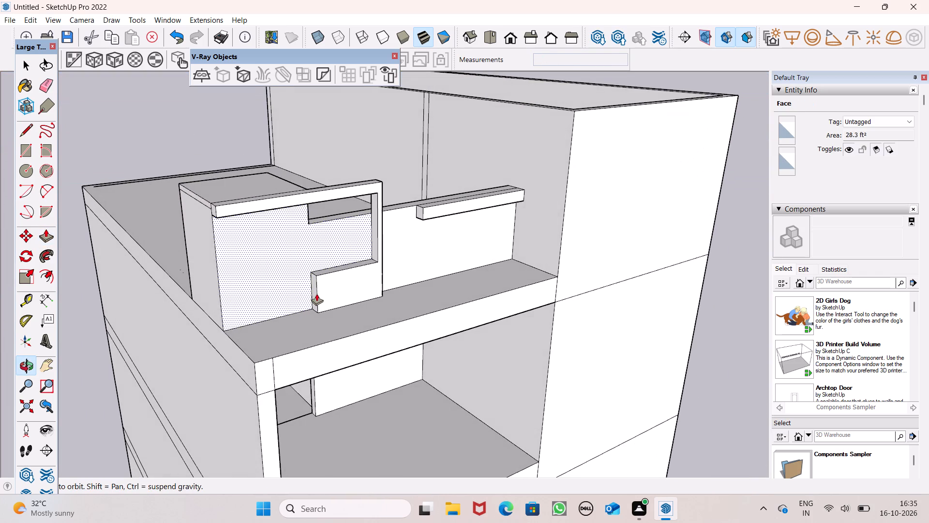
left_click_drag(317, 296, 308, 301)
scroll(220, 205, "down", 4)
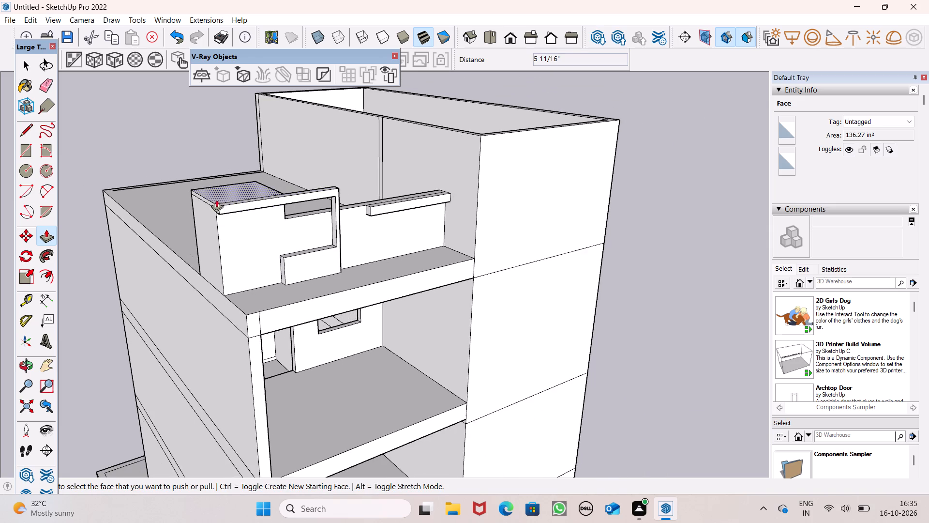
key("space")
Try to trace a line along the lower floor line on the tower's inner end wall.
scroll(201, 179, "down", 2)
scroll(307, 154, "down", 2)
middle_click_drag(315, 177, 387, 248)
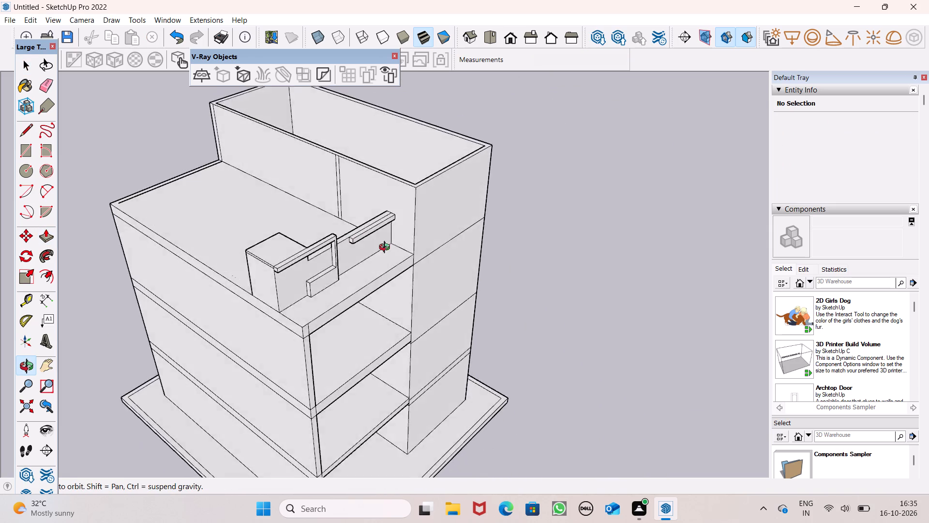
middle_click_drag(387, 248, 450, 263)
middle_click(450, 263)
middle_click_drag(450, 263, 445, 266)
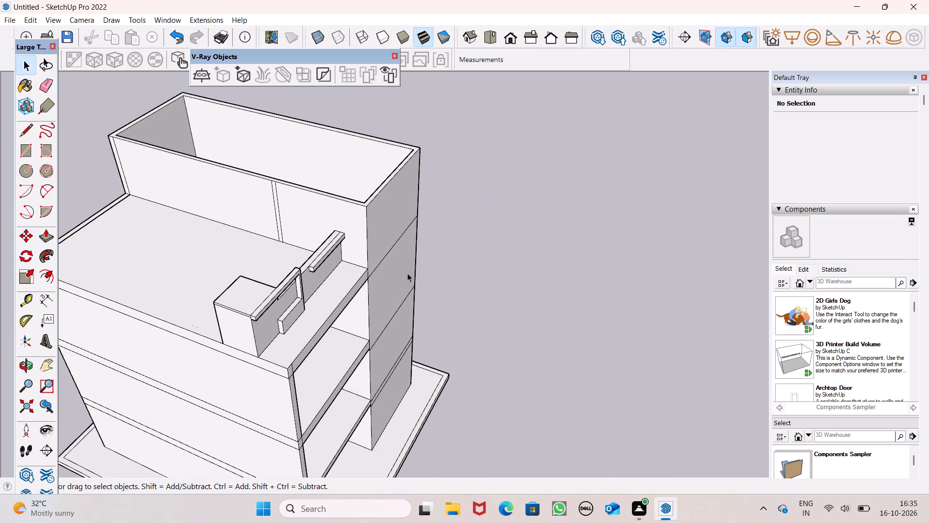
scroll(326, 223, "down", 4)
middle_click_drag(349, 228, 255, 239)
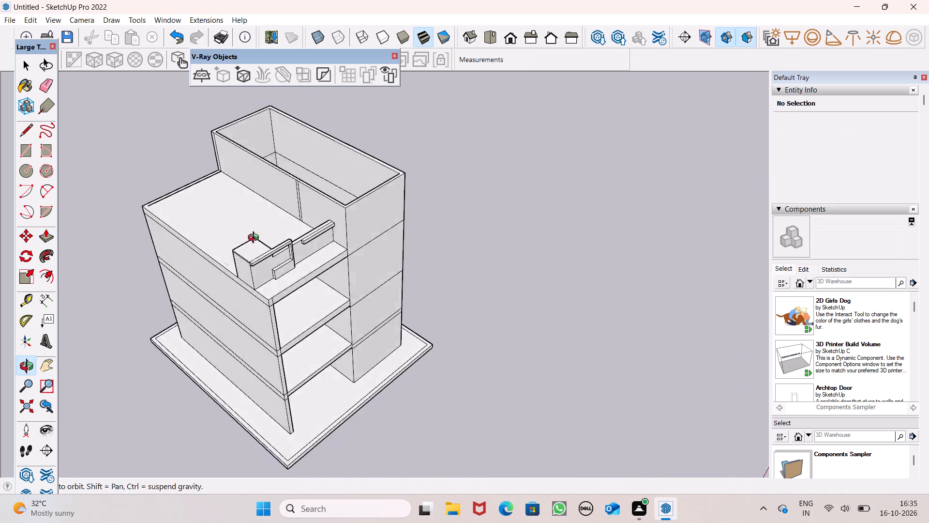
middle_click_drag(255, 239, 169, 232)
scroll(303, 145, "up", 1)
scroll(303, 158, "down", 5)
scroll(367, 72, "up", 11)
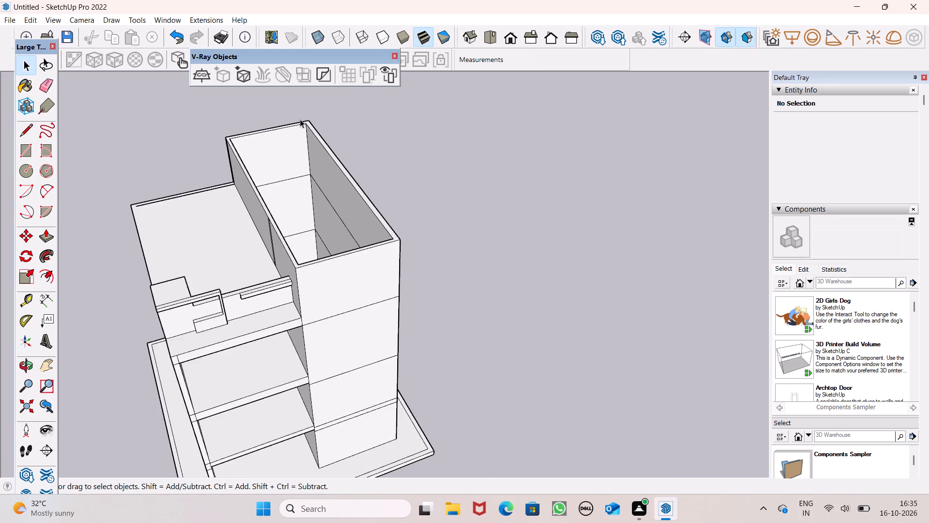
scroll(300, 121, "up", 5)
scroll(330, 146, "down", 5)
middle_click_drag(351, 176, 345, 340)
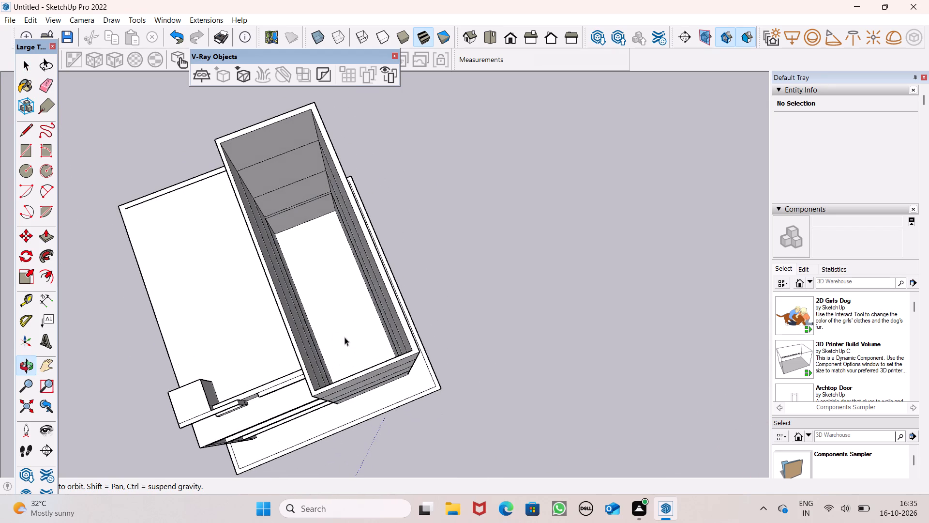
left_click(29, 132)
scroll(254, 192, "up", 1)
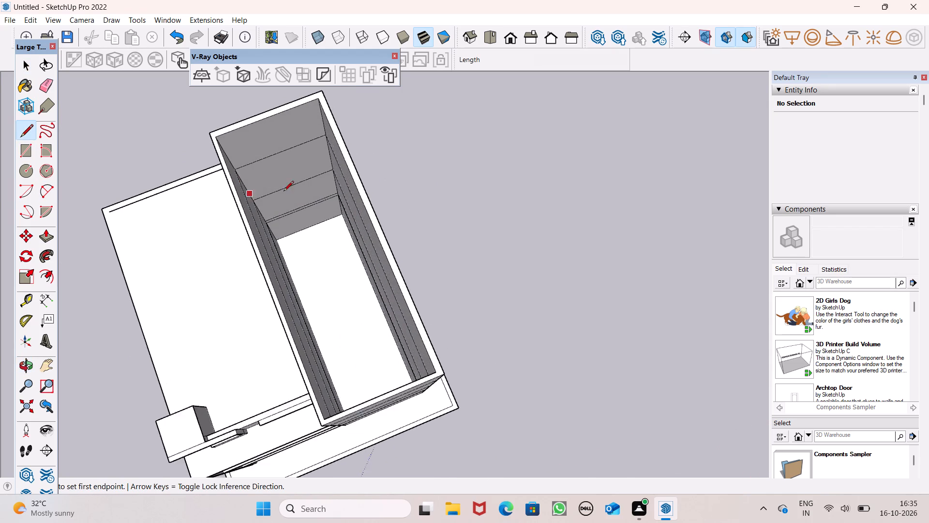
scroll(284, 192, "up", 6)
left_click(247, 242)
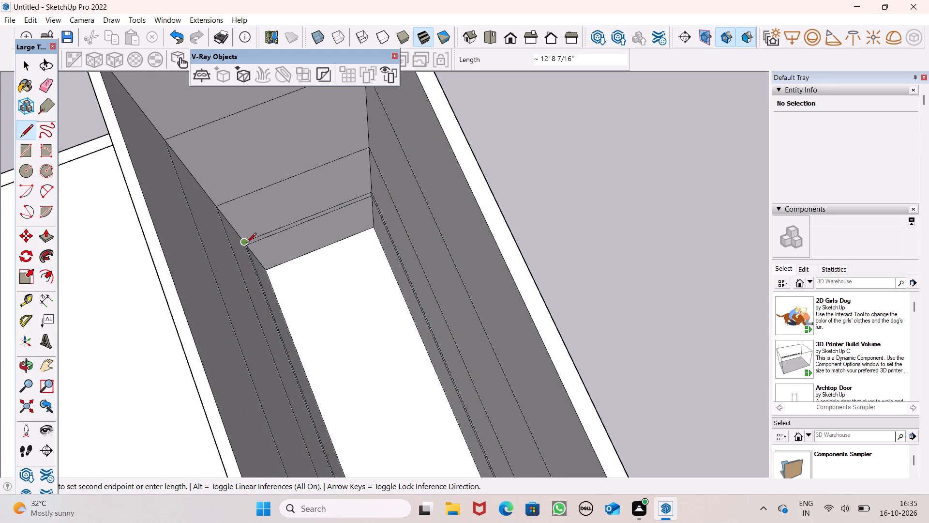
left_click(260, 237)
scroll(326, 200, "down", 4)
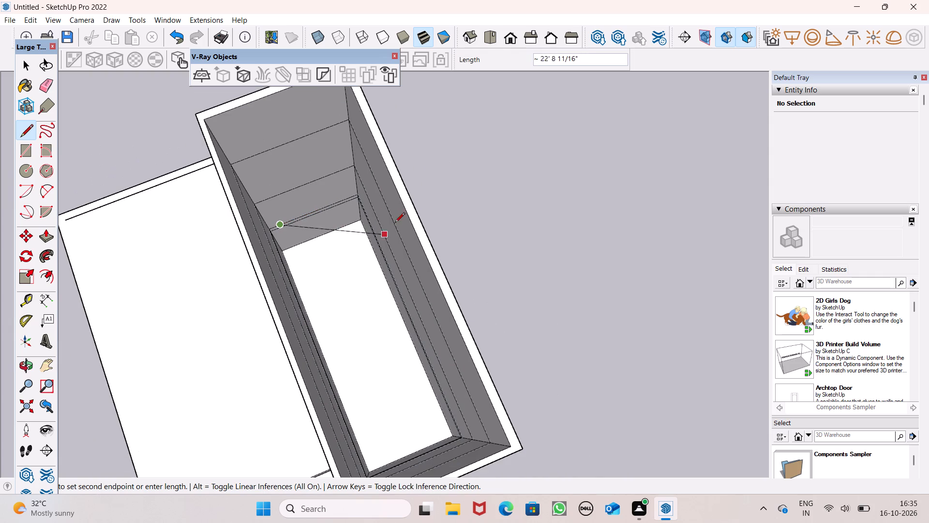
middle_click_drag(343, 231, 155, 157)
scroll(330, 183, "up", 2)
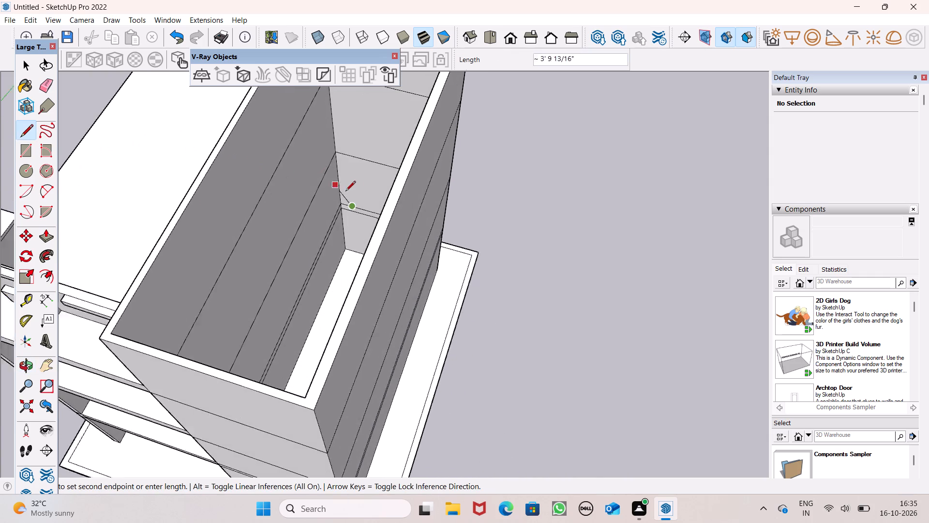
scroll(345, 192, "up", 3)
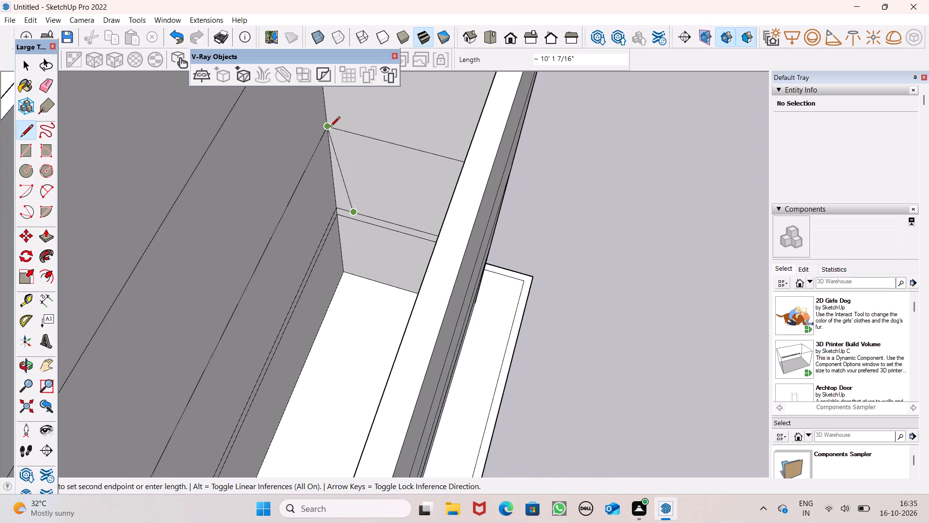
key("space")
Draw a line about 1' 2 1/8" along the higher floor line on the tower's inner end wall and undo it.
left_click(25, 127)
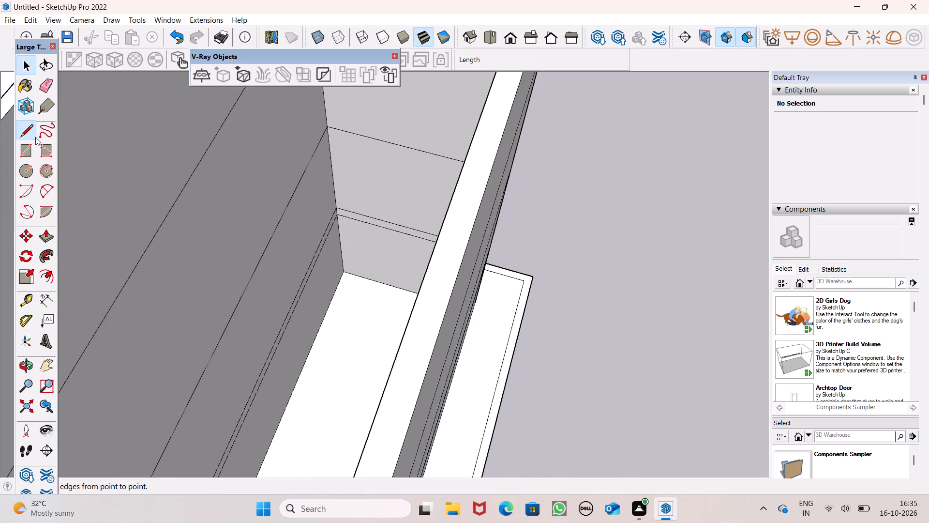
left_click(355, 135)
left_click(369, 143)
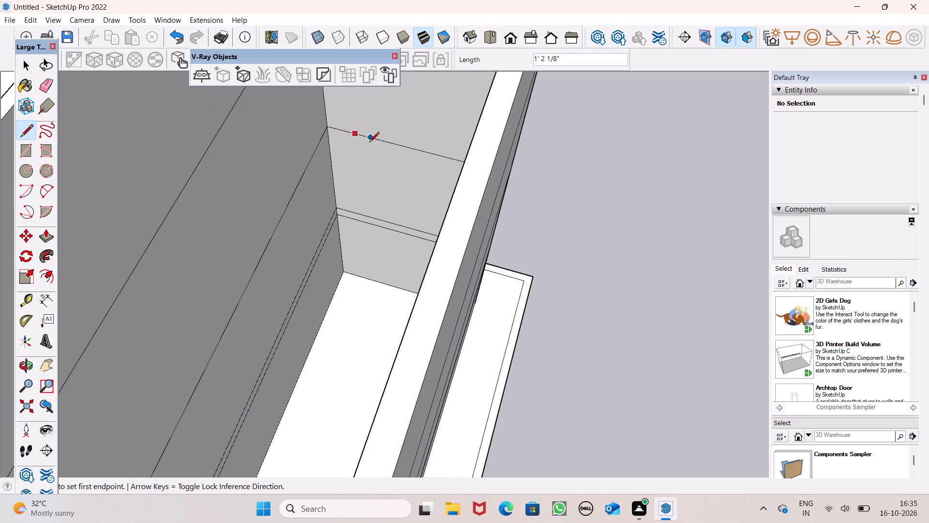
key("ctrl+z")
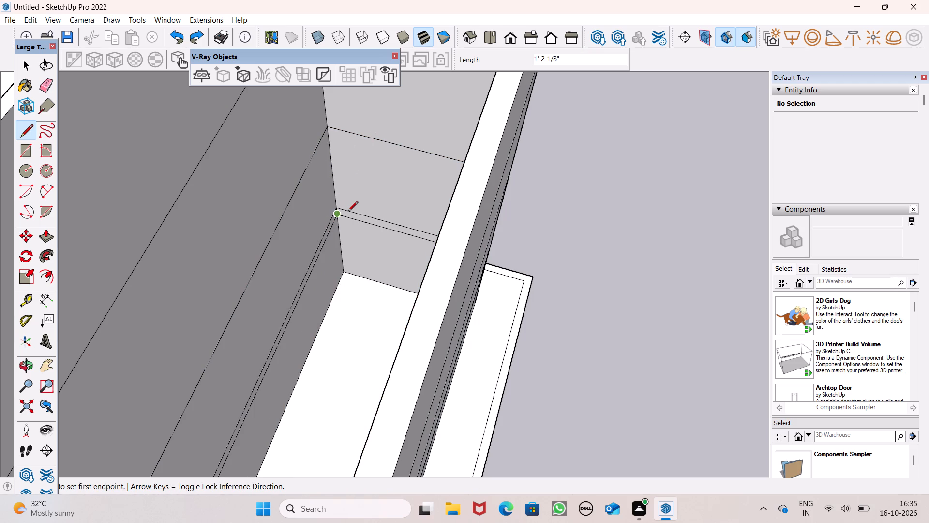
Trace a line about 8 1/4" along the lower floor line on the tower's inner end wall to close a floor face.
left_click(348, 212)
left_click(360, 216)
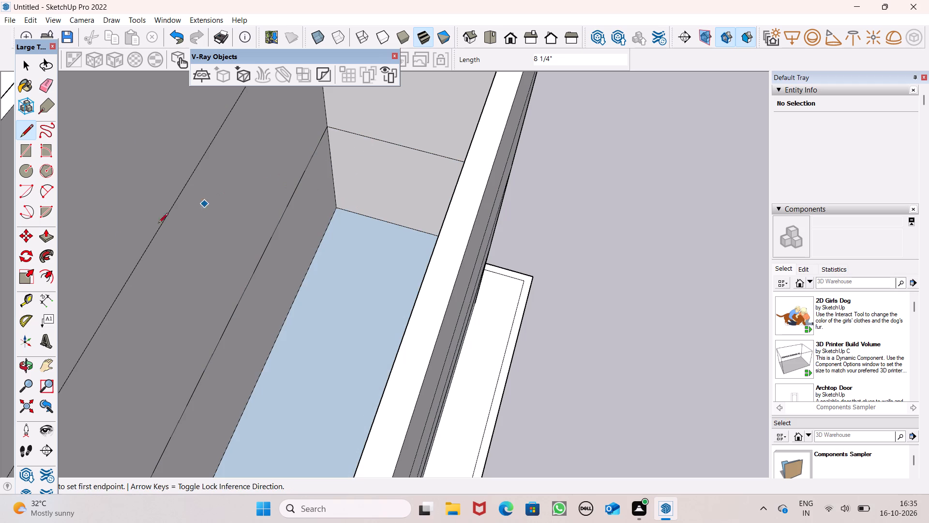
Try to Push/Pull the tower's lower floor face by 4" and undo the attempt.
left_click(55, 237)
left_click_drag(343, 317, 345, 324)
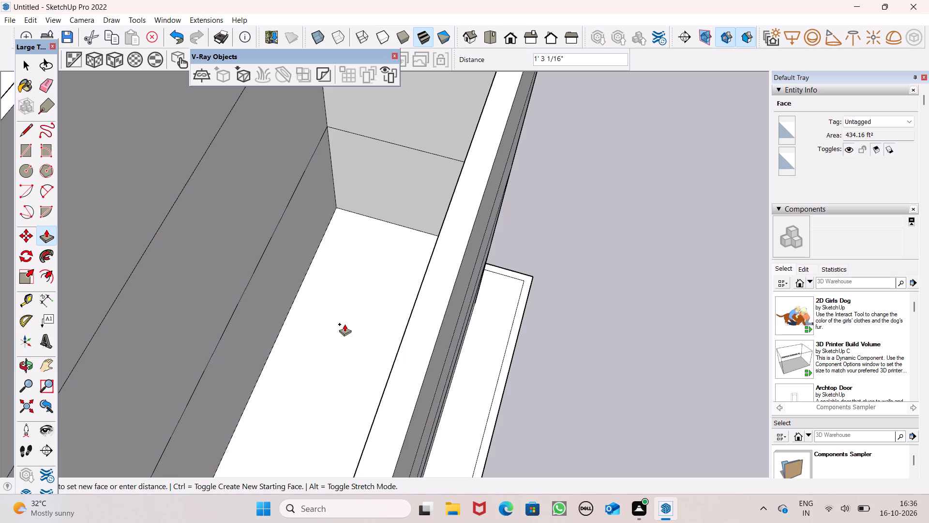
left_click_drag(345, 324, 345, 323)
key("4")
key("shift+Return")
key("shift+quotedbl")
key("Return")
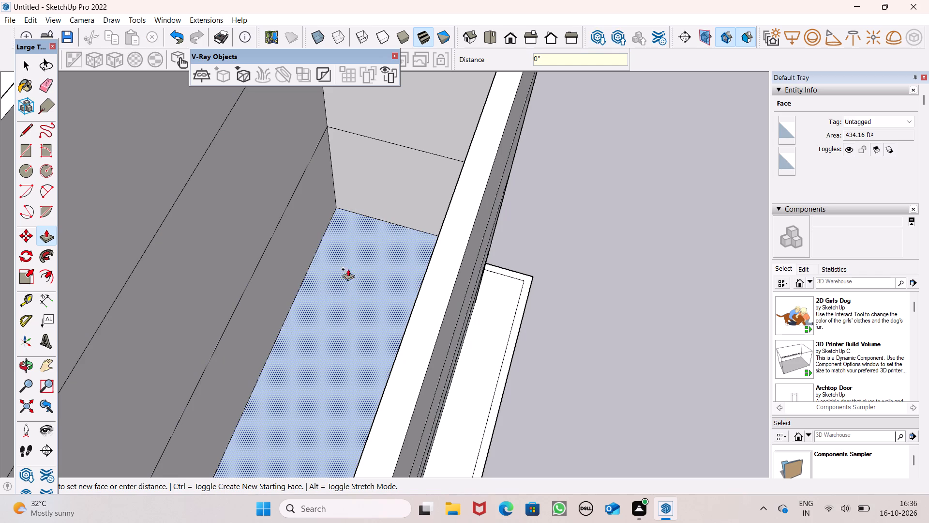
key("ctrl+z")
Push/Pull the tower's lower floor face 5" to form a slab.
left_click(352, 283)
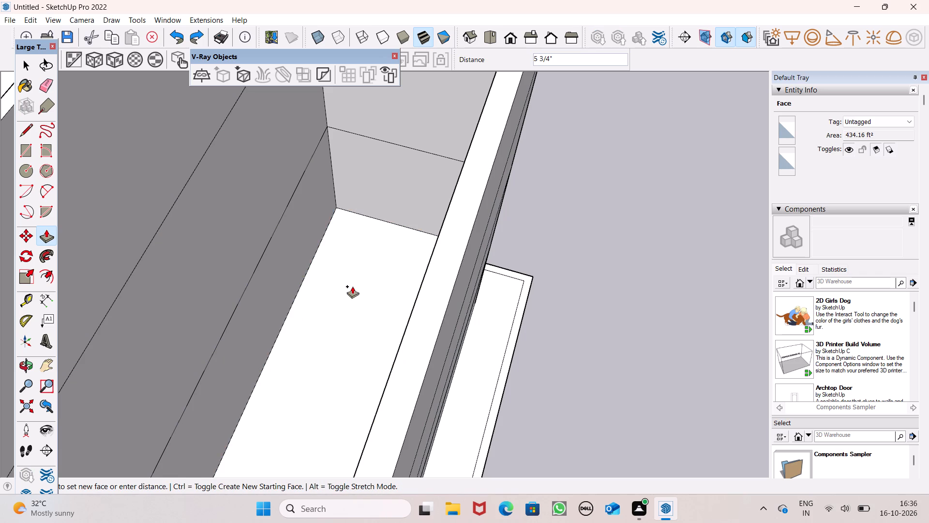
key("5")
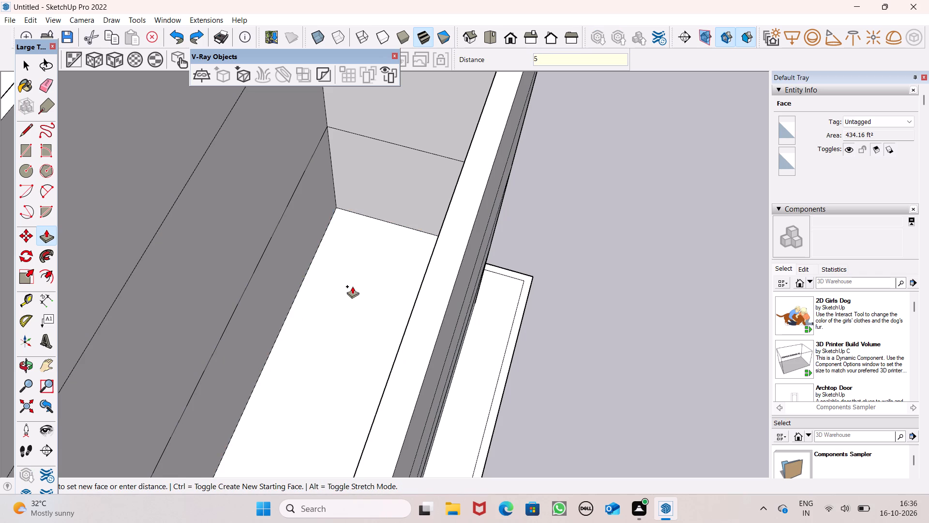
key("shift+quotedbl")
key("Return")
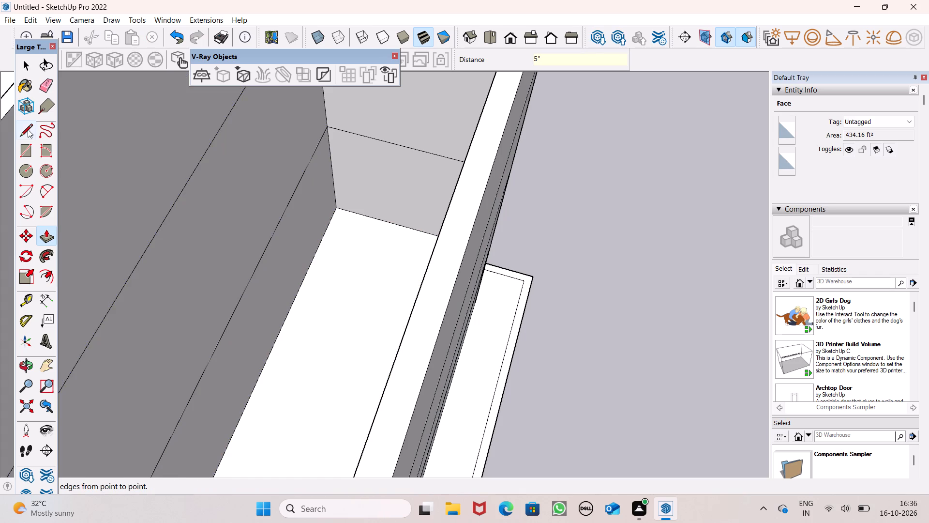
Trace a line about 2' 1 7/16" along the next floor line up inside the tower and Push/Pull the closed floor face 6".
left_click(24, 129)
left_click_drag(337, 131, 362, 139)
left_click(364, 141)
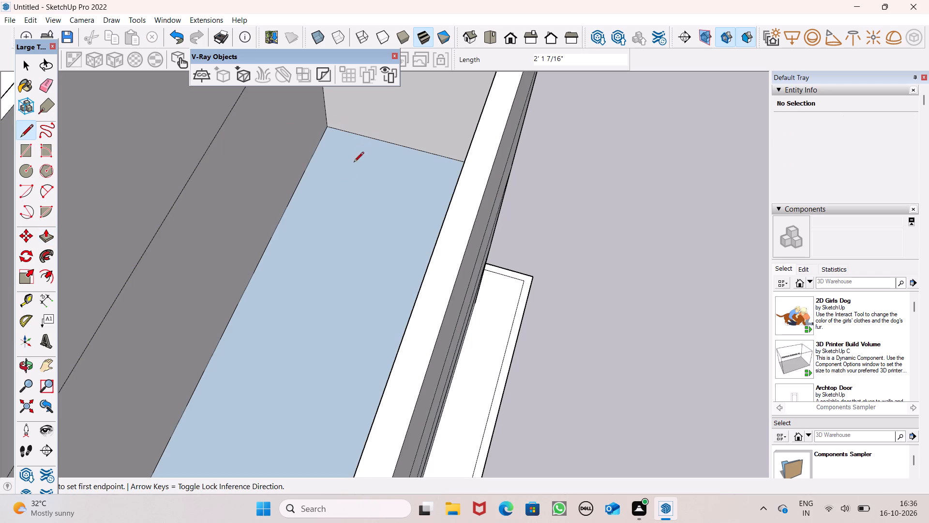
left_click_drag(46, 242, 50, 242)
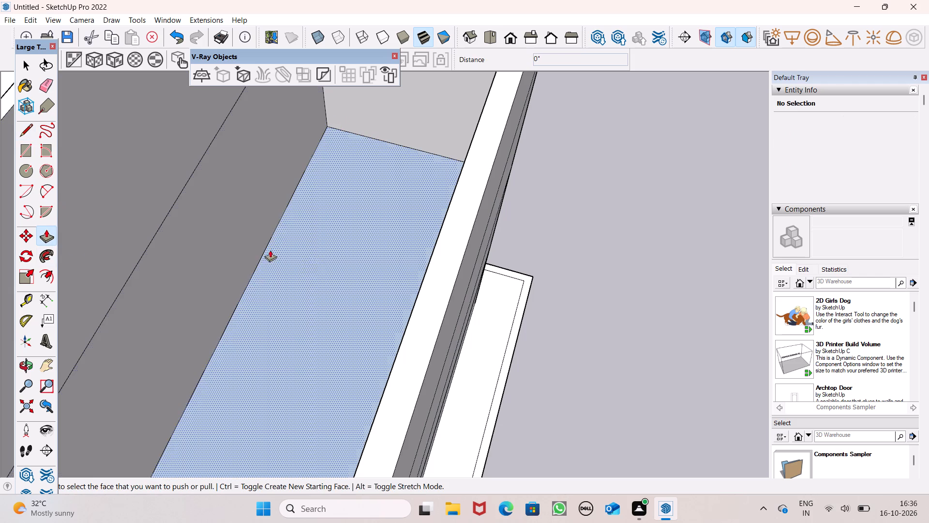
left_click_drag(312, 255, 313, 263)
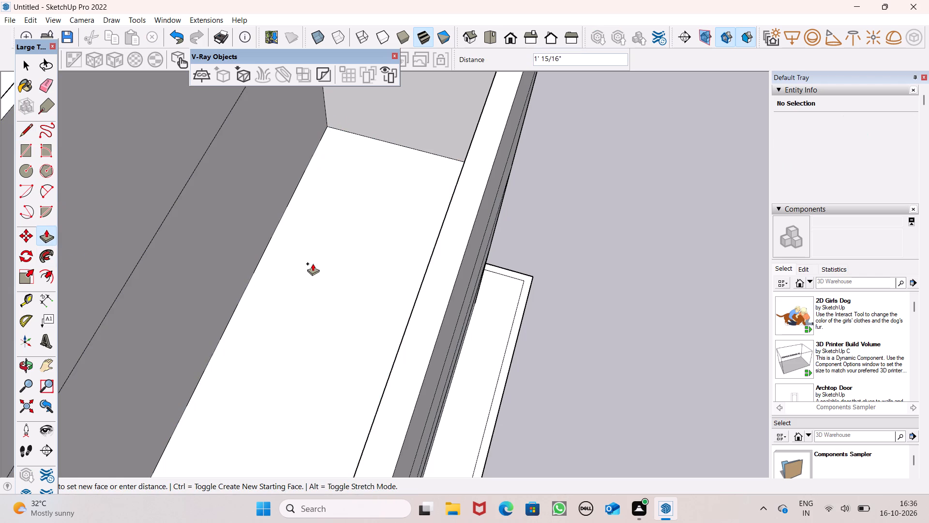
left_click_drag(313, 263, 313, 261)
key("6")
key("Return")
Trace a line about 1' 4 3/16" along the uppermost floor line inside the tower and Push/Pull the closed floor face 6".
scroll(328, 242, "down", 5)
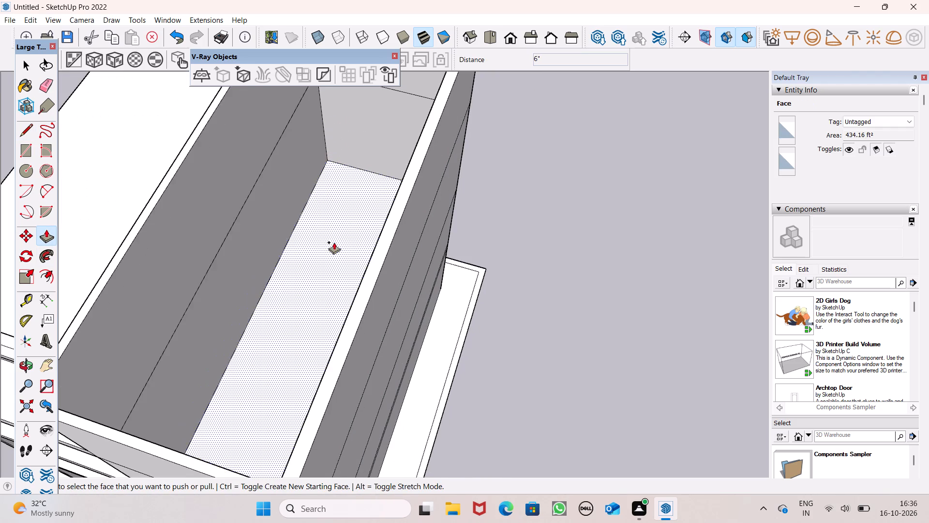
left_click_drag(26, 128, 34, 132)
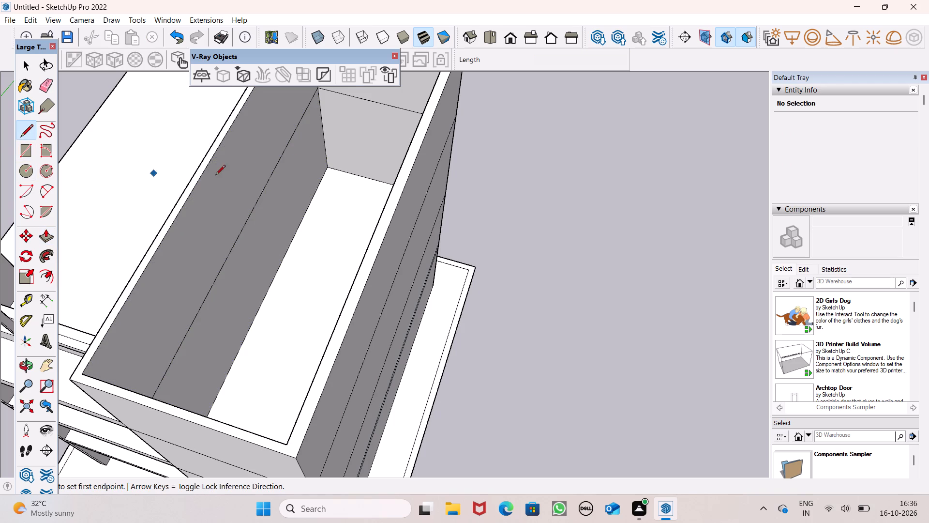
scroll(362, 77, "up", 6)
scroll(327, 184, "down", 6)
scroll(335, 135, "up", 7)
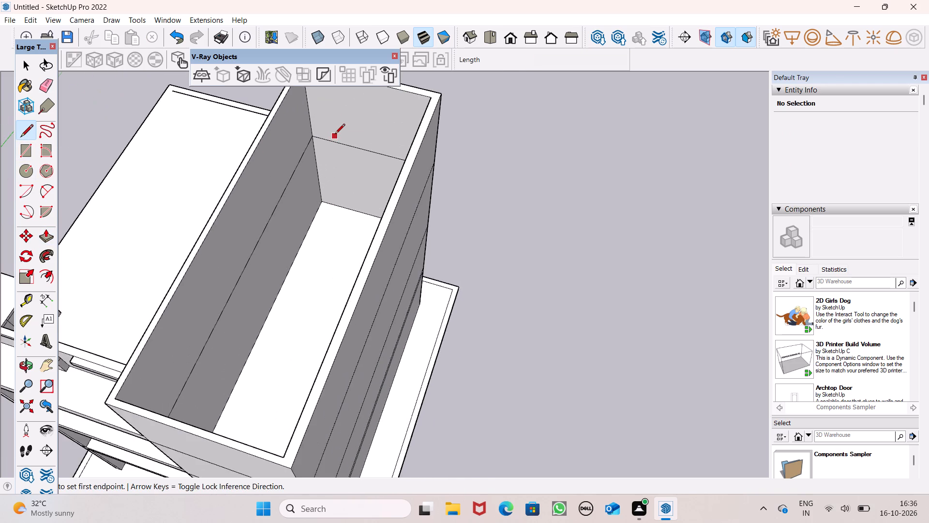
scroll(335, 135, "up", 3)
left_click_drag(333, 148, 339, 154)
left_click(353, 154)
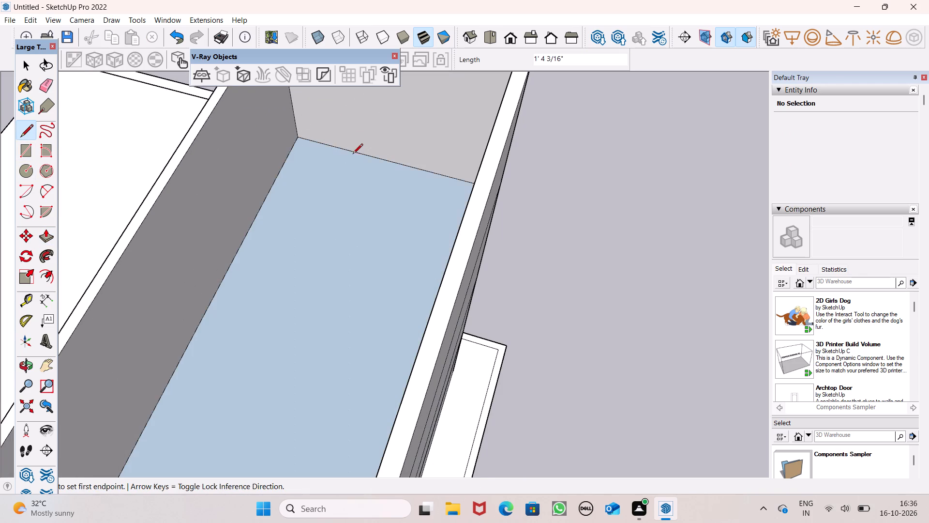
left_click(53, 235)
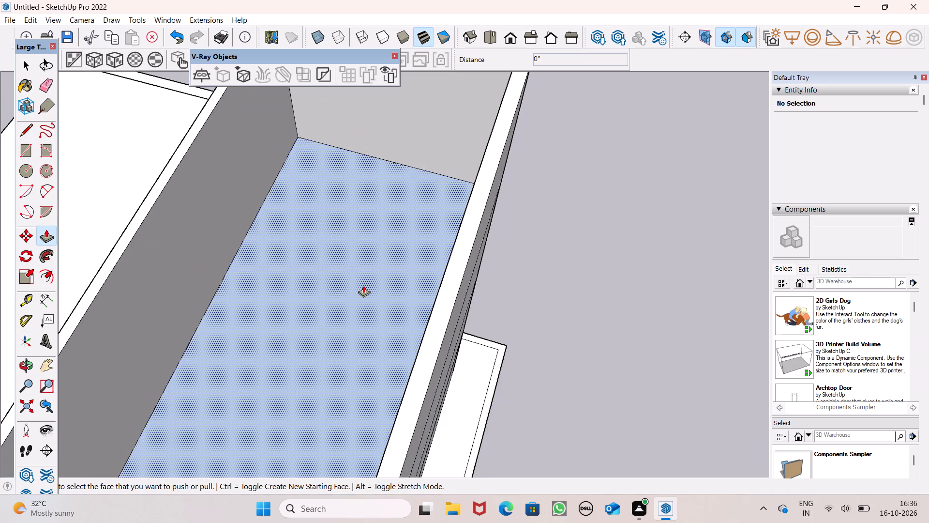
left_click_drag(363, 285, 364, 297, "ctrl")
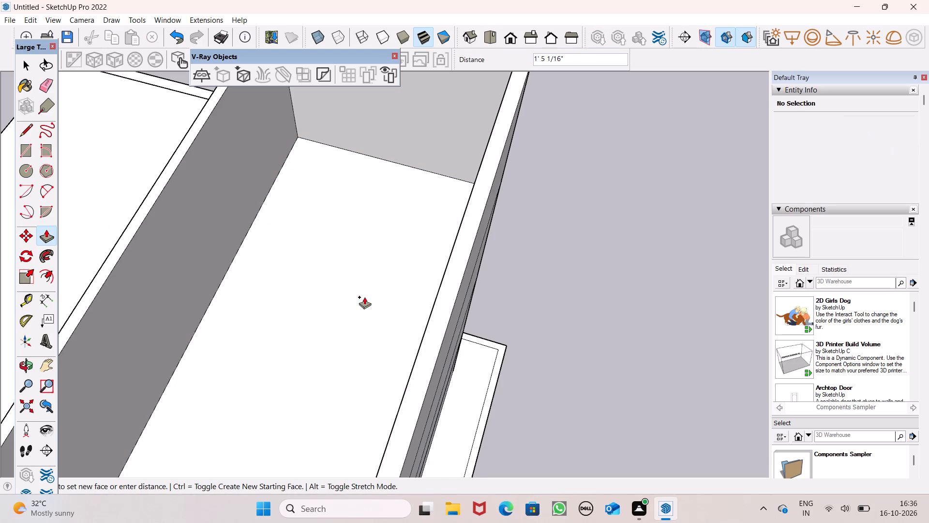
key("6")
left_click_drag(364, 297, 365, 292, "ctrl")
key("shift+quotedbl")
key("Return")
Trace a line about 1' 4 13/16" along the inner edge of the tower's open top and Push/Pull the closed roof face 6".
scroll(365, 288, "down", 5)
scroll(265, 133, "up", 1)
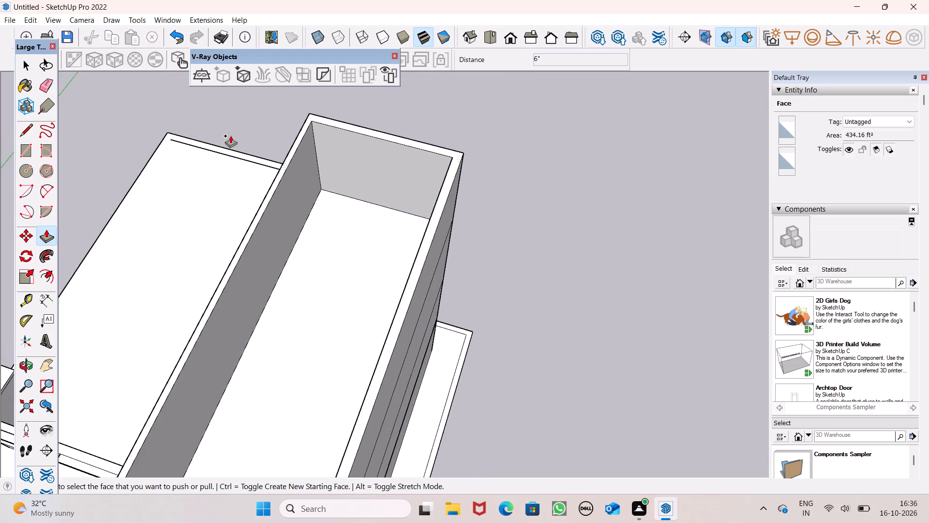
left_click(25, 133)
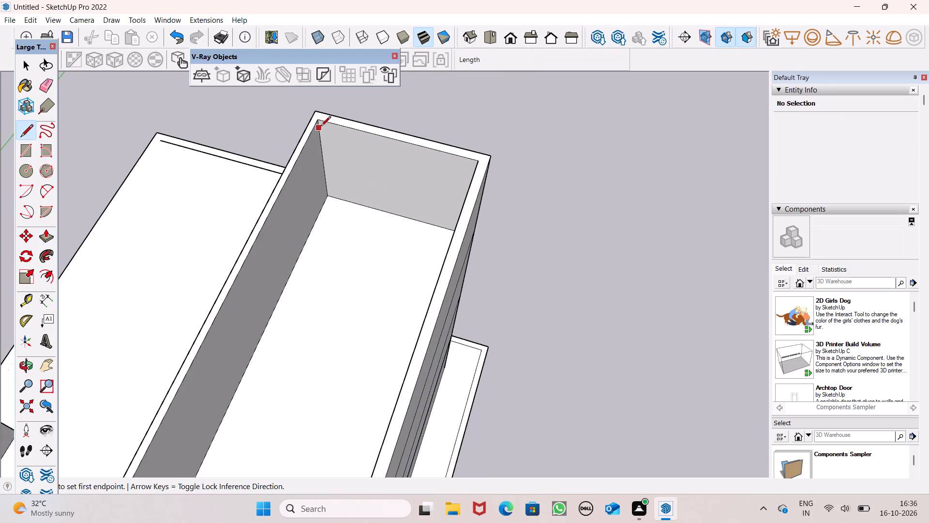
left_click(318, 125)
left_click(335, 124)
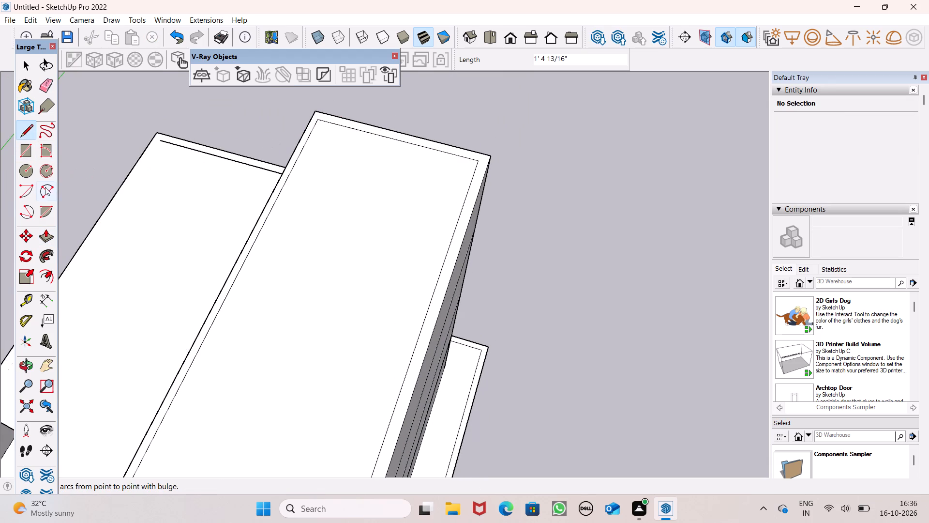
left_click_drag(46, 240, 53, 240)
left_click_drag(323, 265, 324, 272, "ctrl")
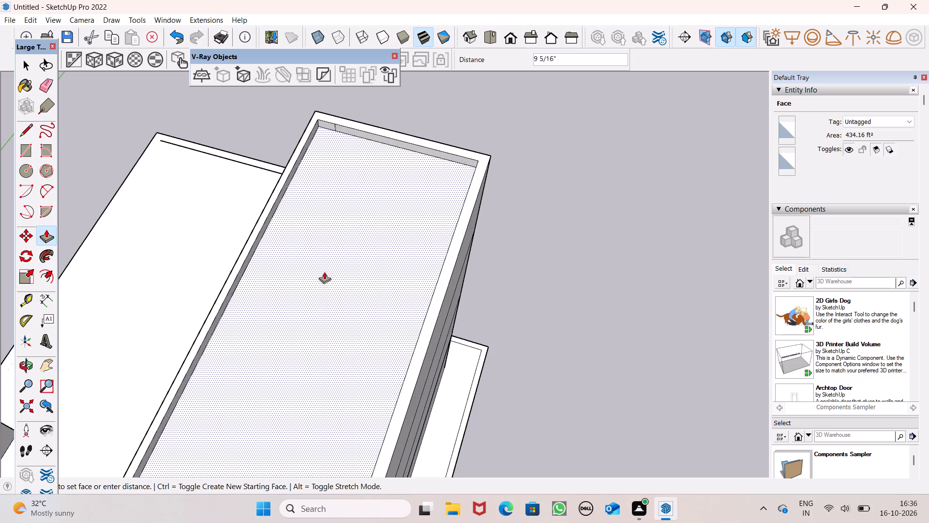
left_click_drag(324, 272, 324, 274, "ctrl")
type("6\"")
key("Return")
Draw a line about 13' 11" straight across the tower roof, from one long outer edge to the other, to mark off its front section.
scroll(340, 215, "down", 7)
middle_click_drag(359, 189, 405, 156)
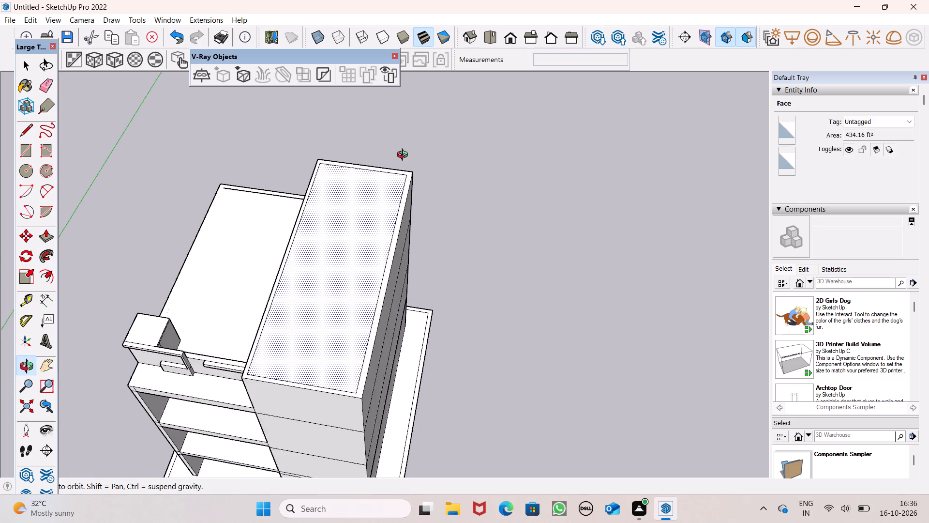
middle_click_drag(405, 156, 411, 151)
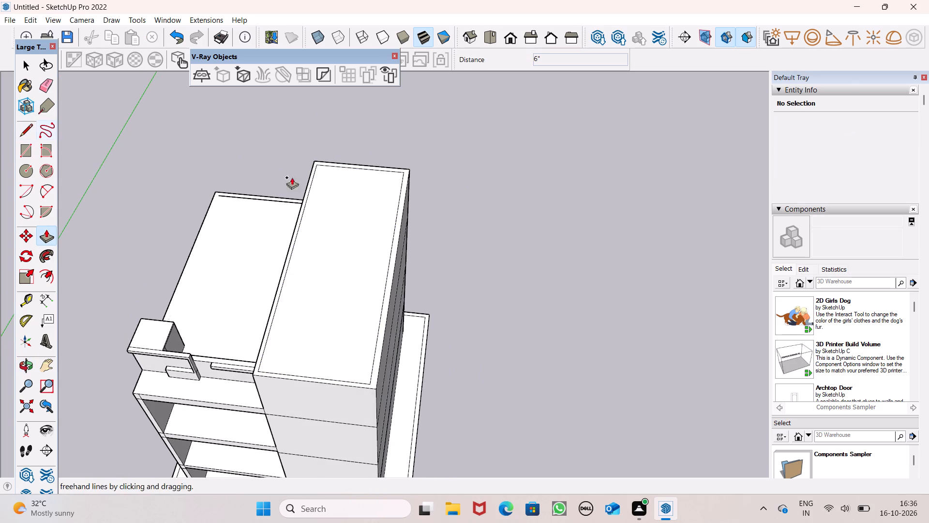
middle_click_drag(355, 210, 446, 145)
scroll(446, 145, "up", 1)
scroll(386, 333, "up", 2)
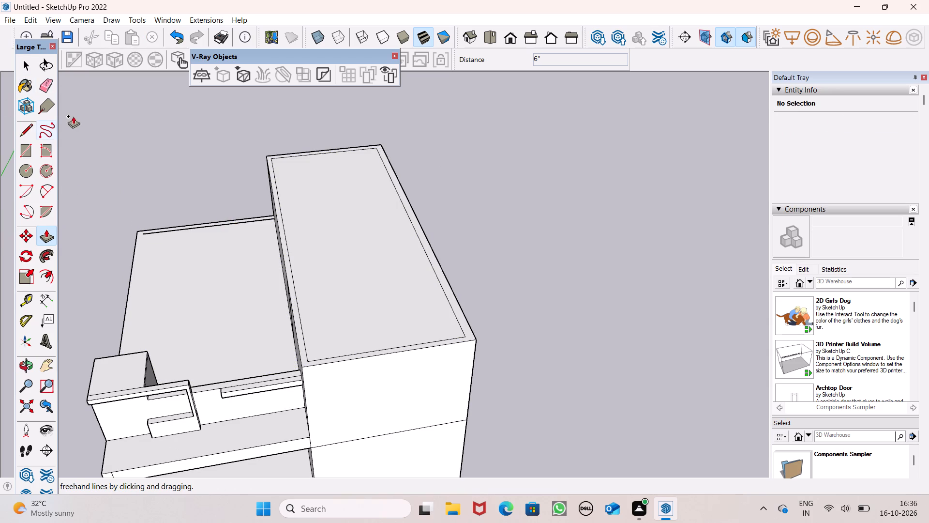
middle_click_drag(119, 164, 60, 158)
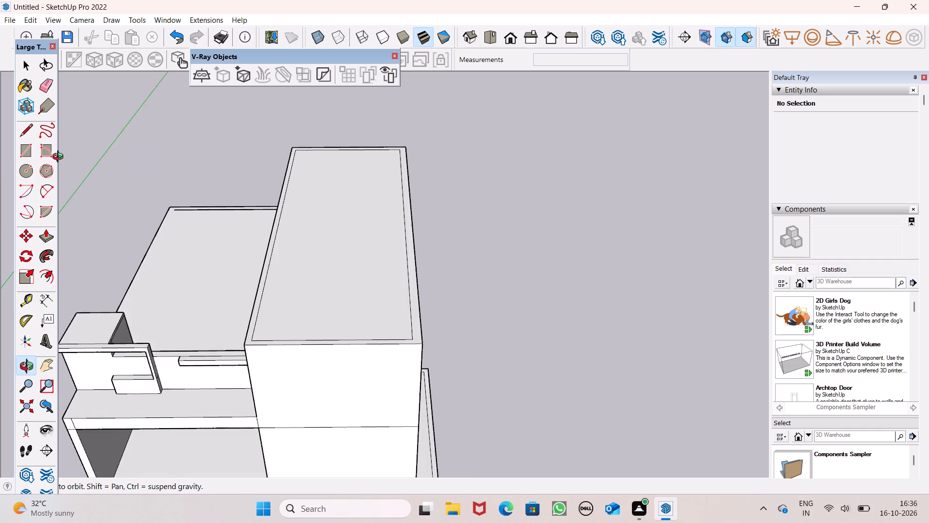
middle_click_drag(60, 158, 152, 155)
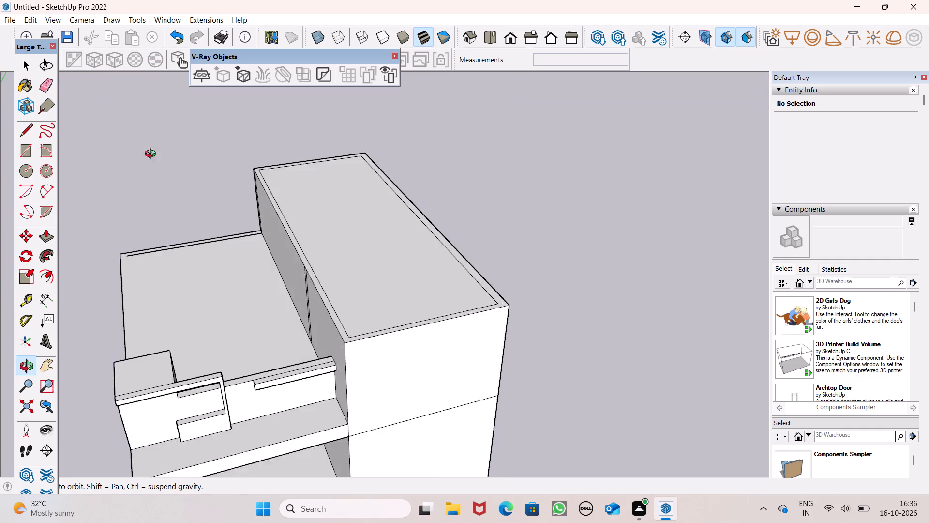
middle_click_drag(152, 155, 151, 164)
left_click(29, 126)
scroll(296, 295, "up", 1)
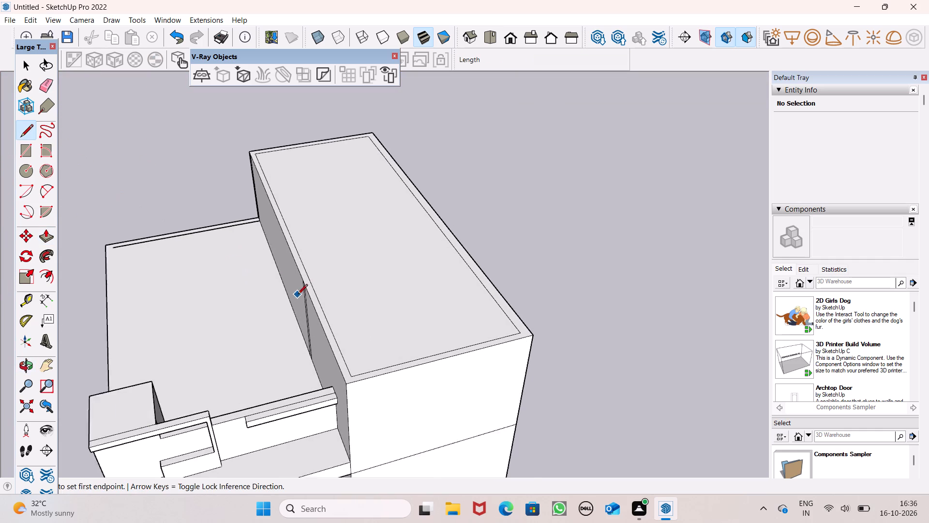
scroll(298, 295, "up", 1)
scroll(299, 186, "down", 2)
middle_click_drag(321, 228, 315, 316)
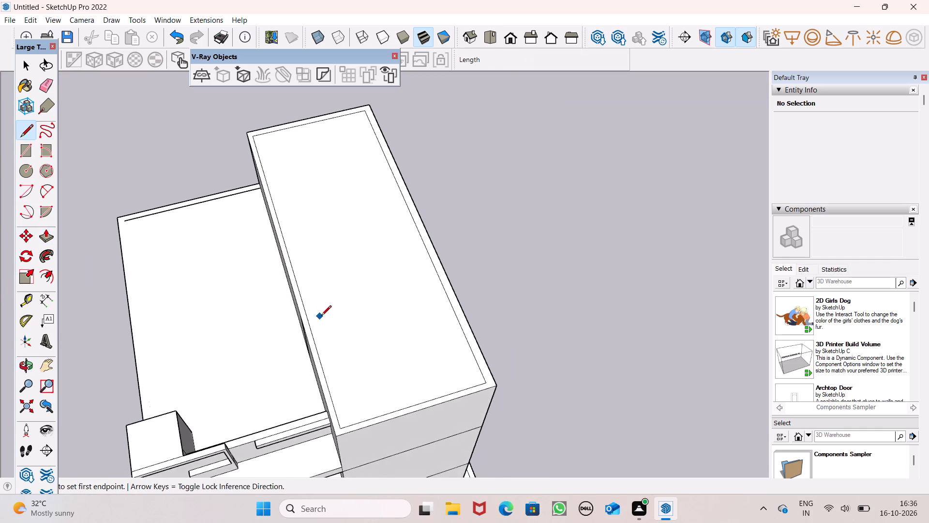
scroll(319, 323, "up", 2)
left_click(301, 336)
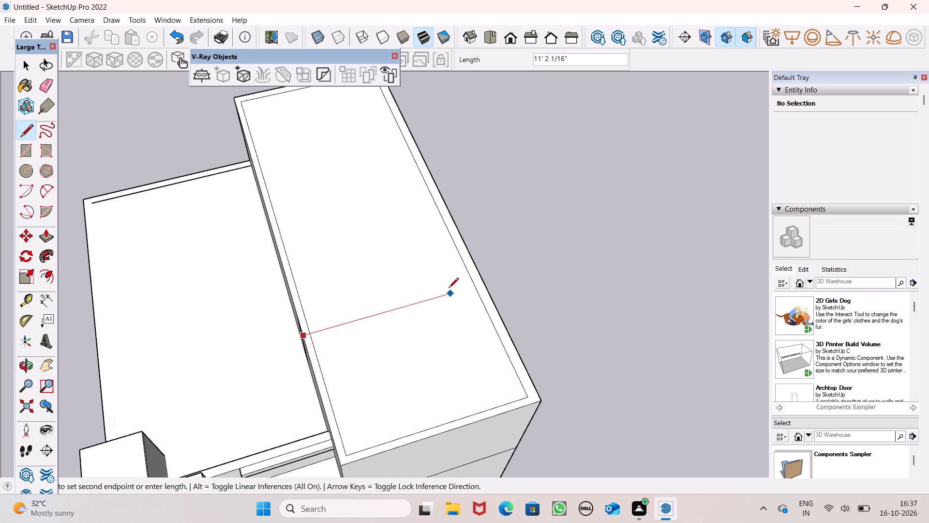
left_click(485, 282)
Push/Pull the rim strip around the front section of the tower roof up 4".
scroll(441, 267, "down", 3)
middle_click_drag(430, 278, 528, 155)
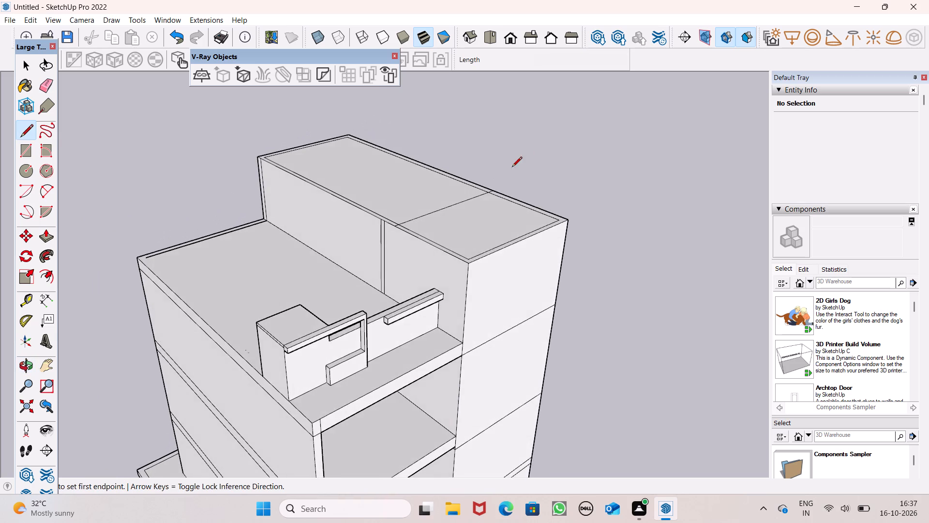
scroll(459, 179, "up", 3)
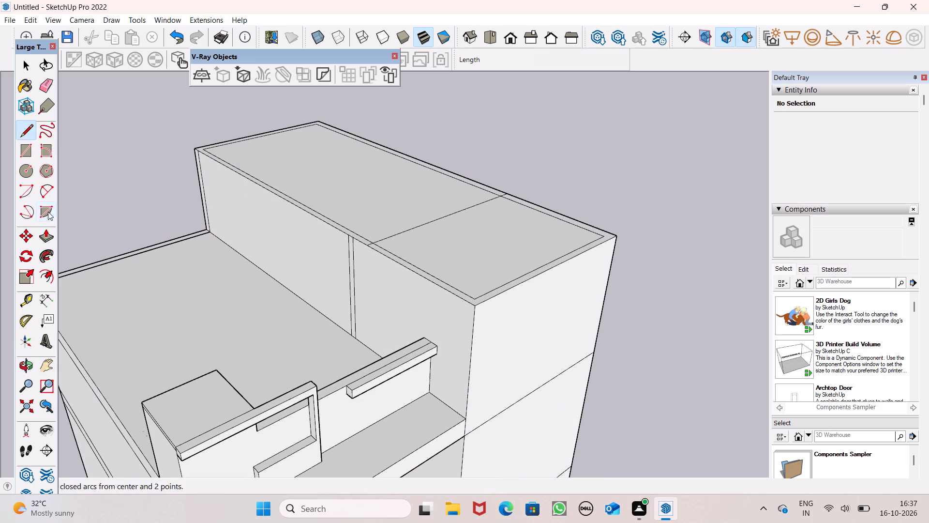
left_click(45, 233)
scroll(392, 258, "up", 3)
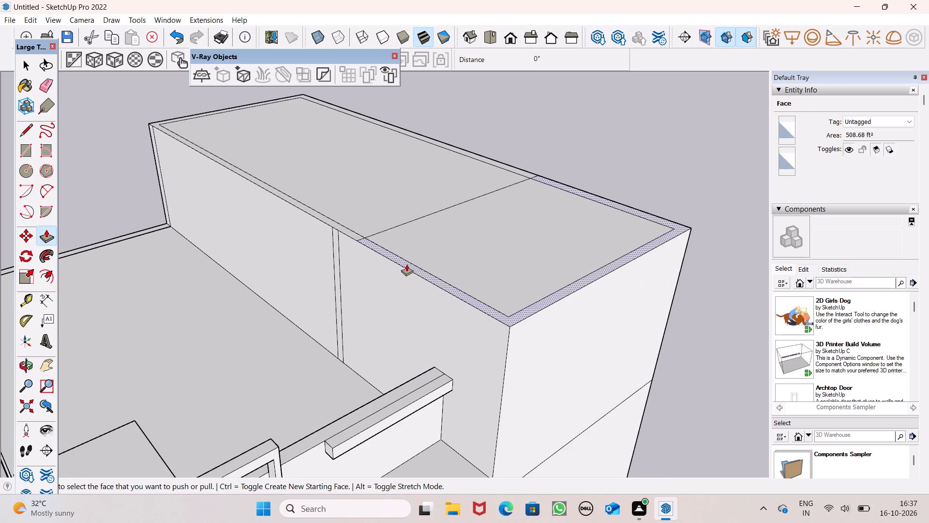
left_click_drag(406, 264, 409, 254)
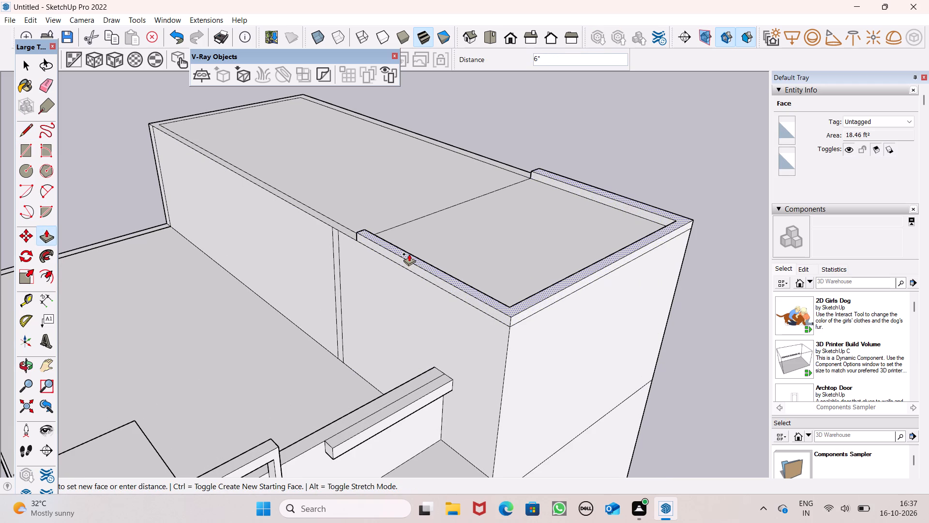
left_click_drag(409, 254, 409, 253)
type("4\"")
left_click_drag(409, 253, 409, 253)
key("Return")
Draw a second line about 13' 11" across the tower roof, parallel to the dividing line and just behind the raised rim.
scroll(376, 233, "up", 5)
middle_click_drag(394, 271, 443, 313)
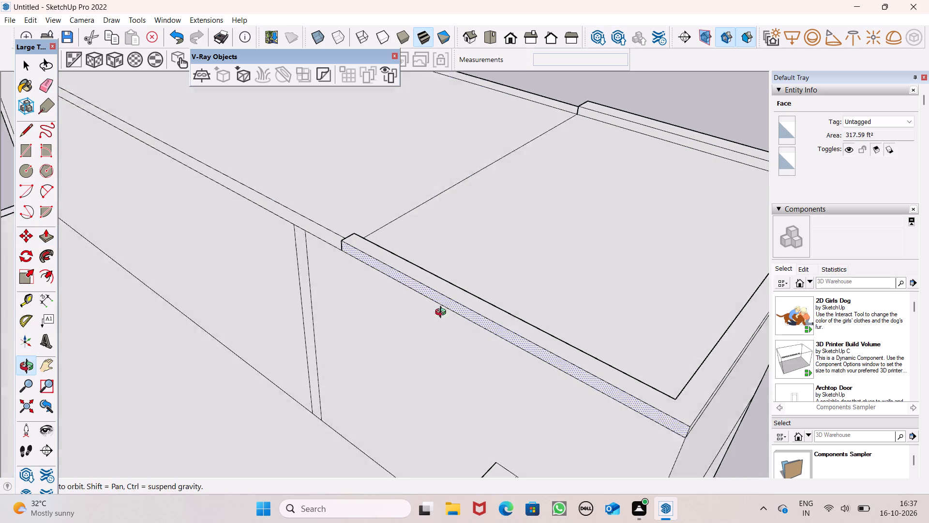
middle_click_drag(443, 313, 451, 317)
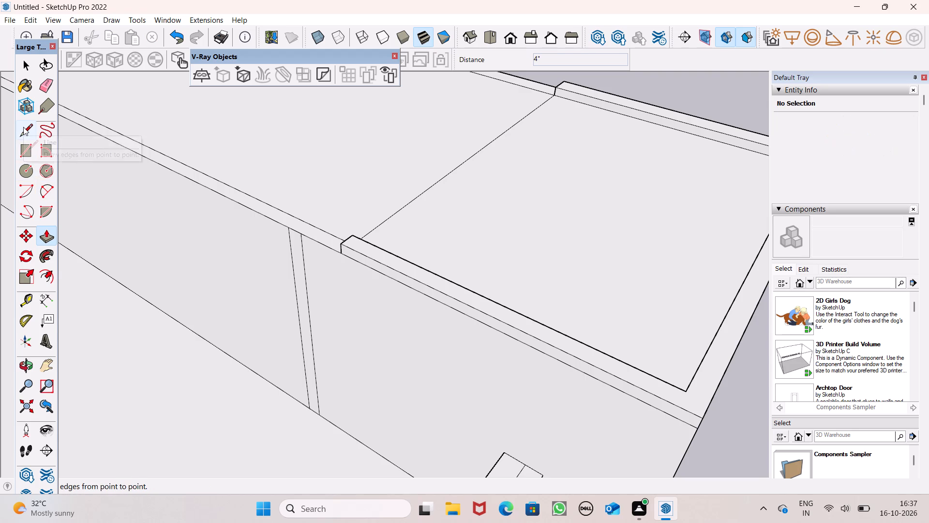
left_click(23, 127)
middle_click_drag(265, 242, 246, 364)
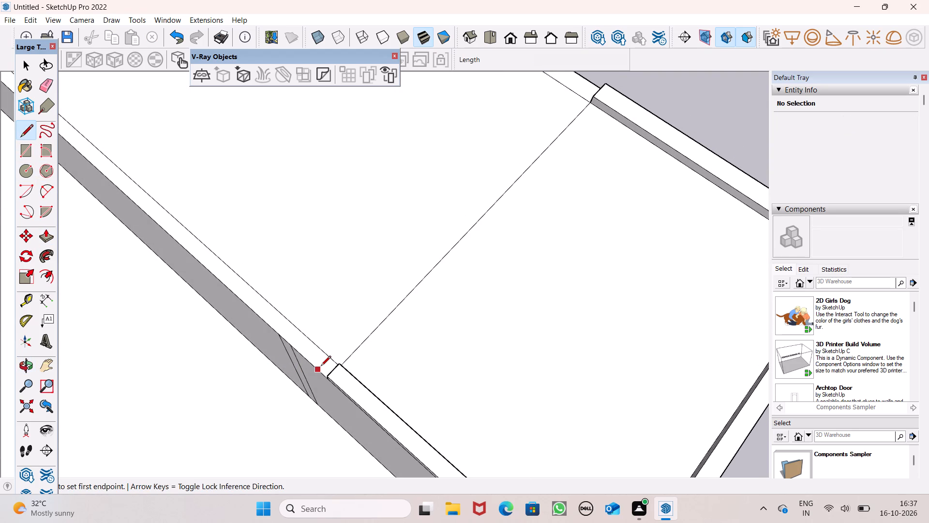
left_click_drag(320, 368, 330, 357)
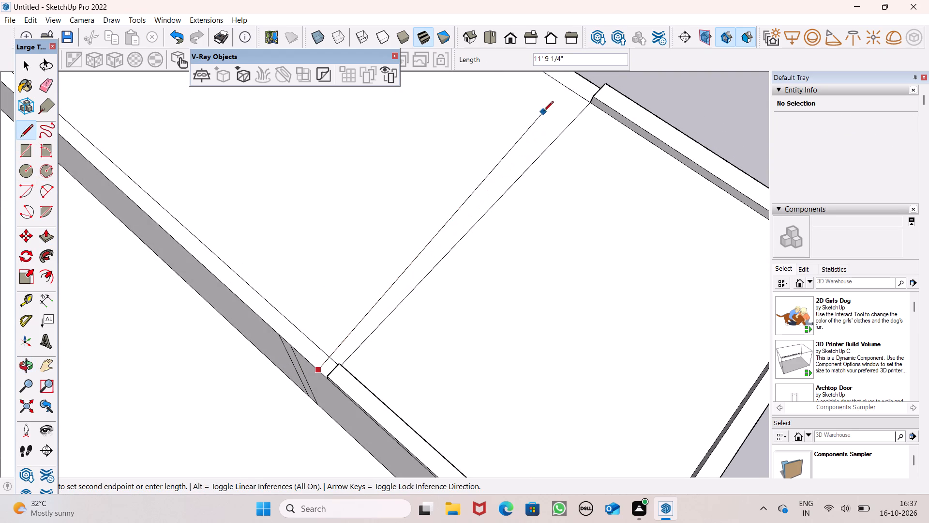
left_click(587, 77)
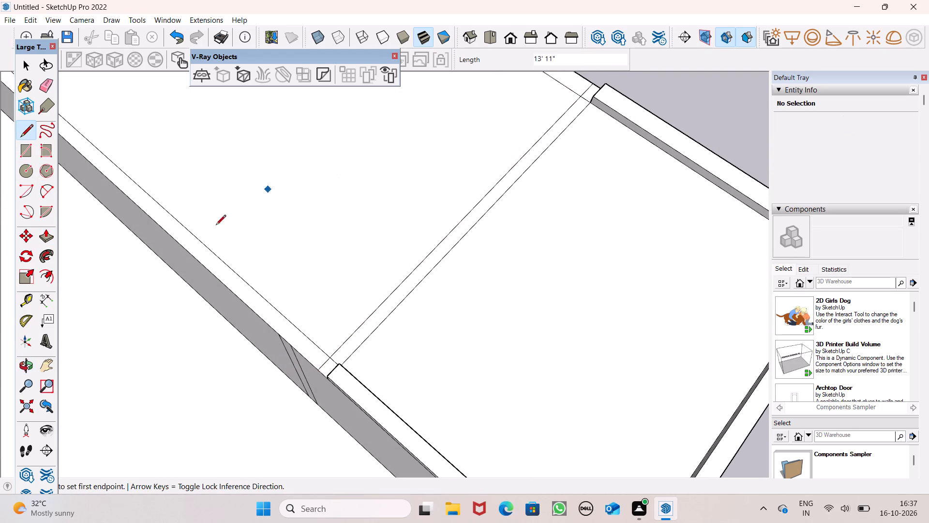
Erase the short inner-outline segments between the two cross lines at both ends of the strip on the tower roof.
left_click(47, 74)
left_click(51, 84)
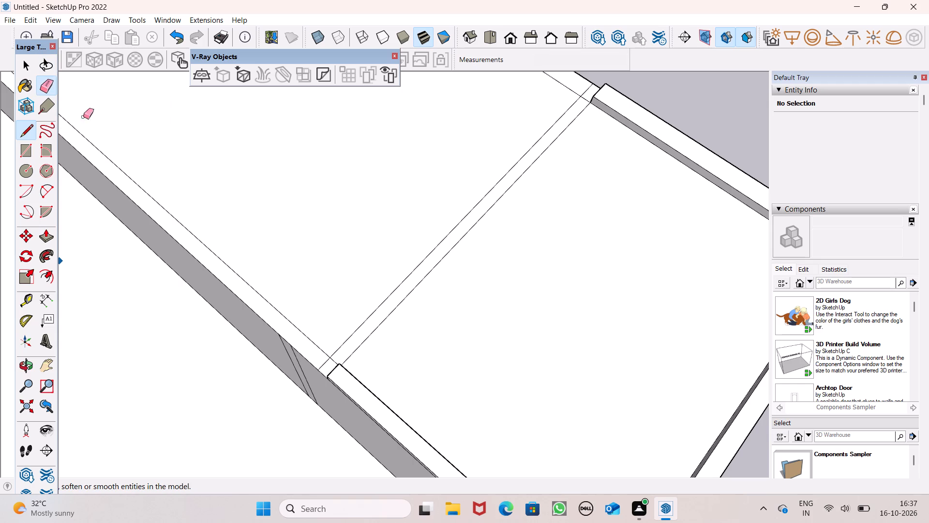
left_click(338, 362)
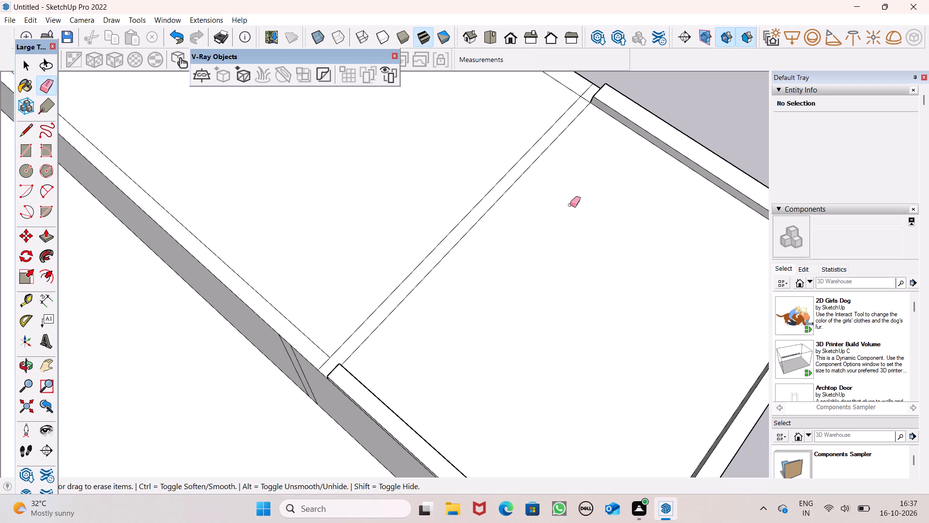
left_click(584, 96)
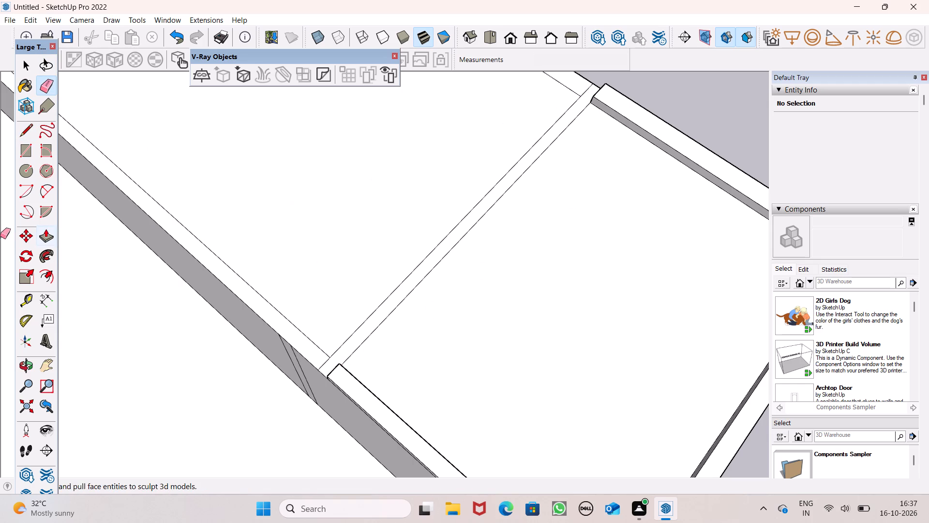
Start Push/Pull for the narrow cross strip on the tower roof.
left_click(48, 241)
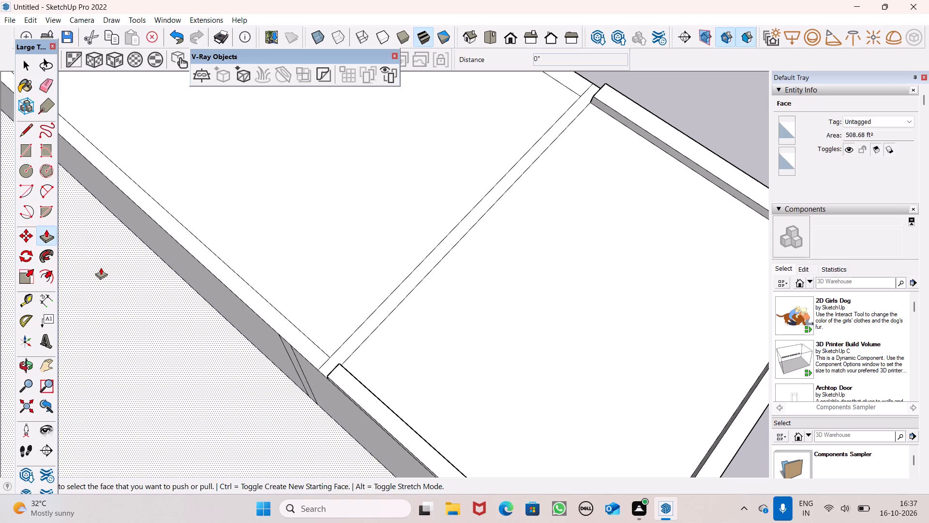
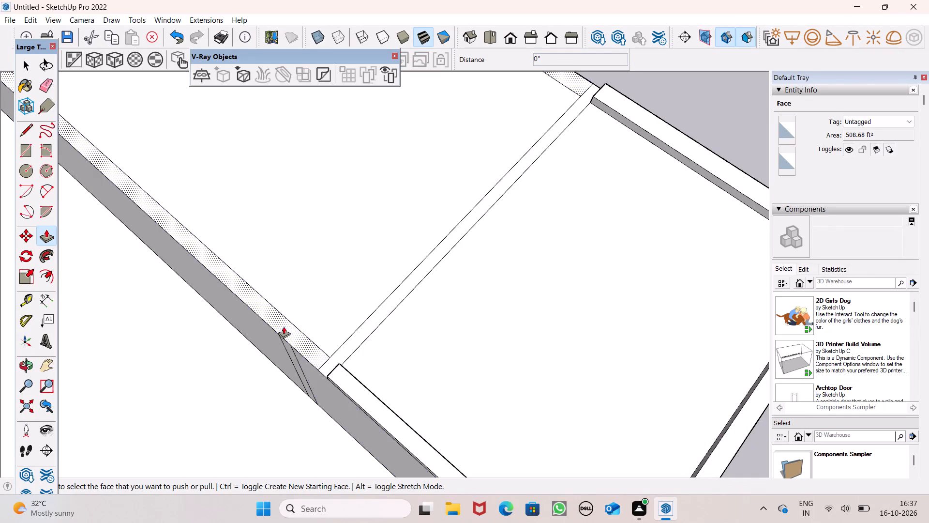
Push/Pull the narrow cross strip on the tower roof up 4" to match the raised rim.
scroll(385, 338, "down", 2)
middle_click_drag(394, 360, 611, 311)
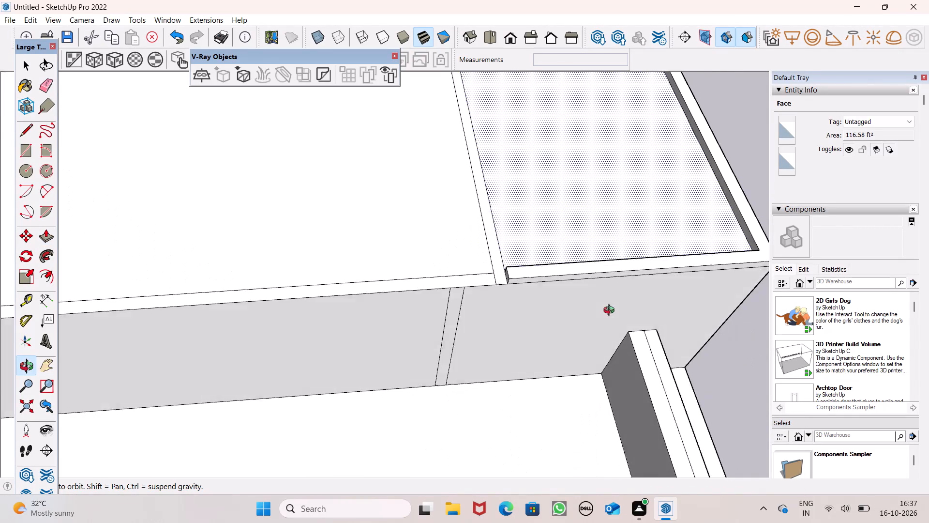
middle_click_drag(611, 311, 566, 347)
scroll(516, 291, "up", 5)
scroll(456, 329, "up", 4)
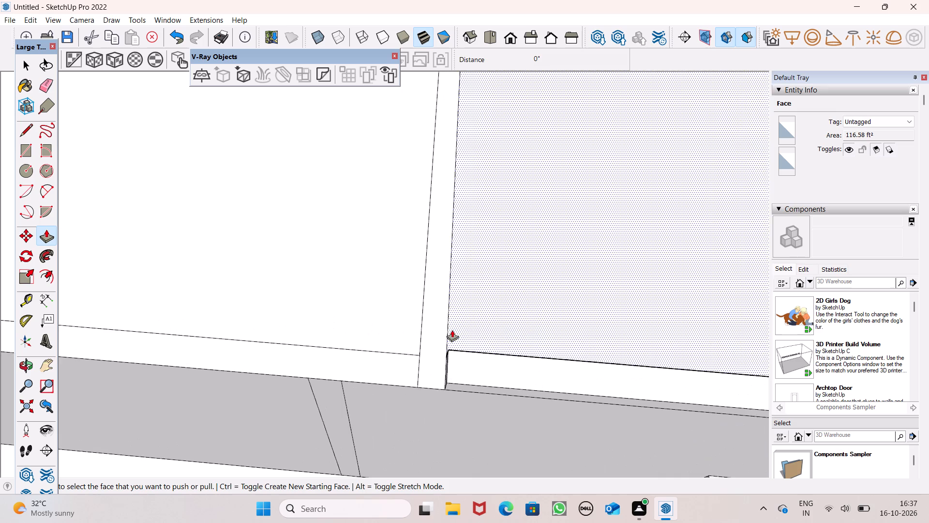
left_click_drag(428, 352, 460, 354)
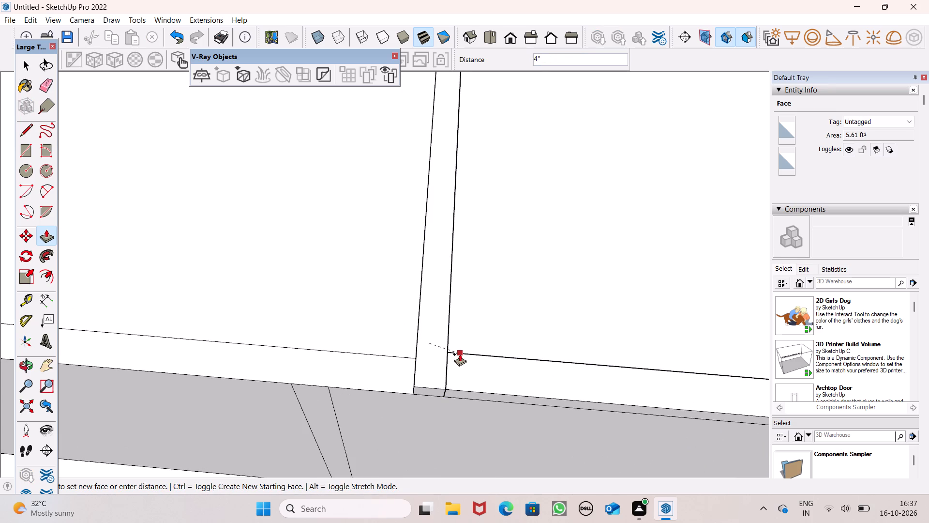
left_click_drag(460, 354, 460, 354)
Push/Pull the recessed face inside the raised rim on the tower's front section up 4", flush with the rim top.
scroll(388, 336, "down", 11)
middle_click_drag(401, 362, 345, 344)
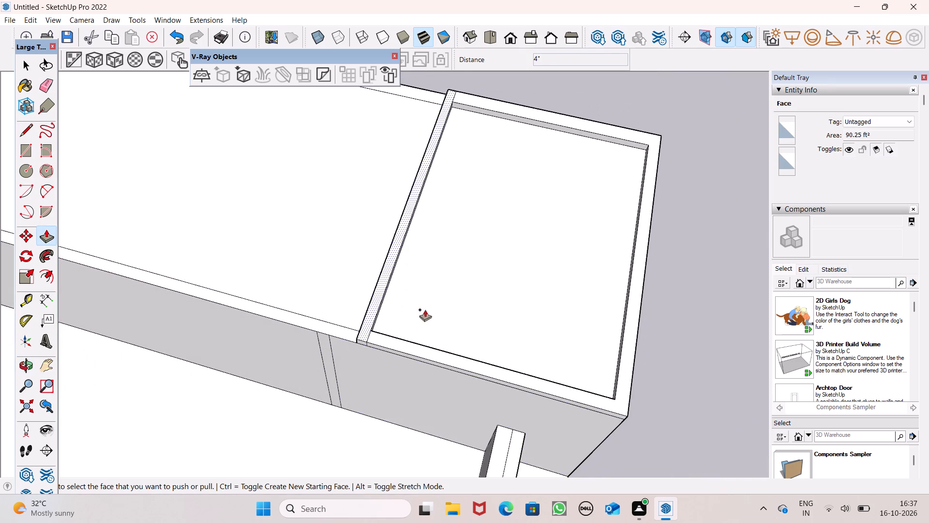
scroll(427, 309, "up", 4)
left_click_drag(424, 323, 376, 322)
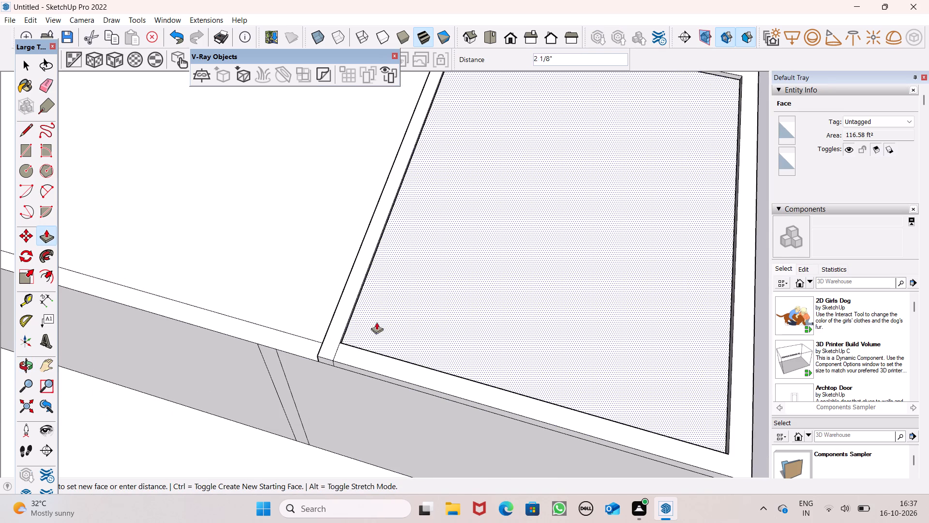
left_click_drag(376, 322, 340, 320)
Push/Pull the terrace-side edge face of the raised front roof slab outward 10' 4 1/2" as an overhang above the terrace.
scroll(327, 353, "down", 5)
middle_click_drag(420, 386, 365, 374)
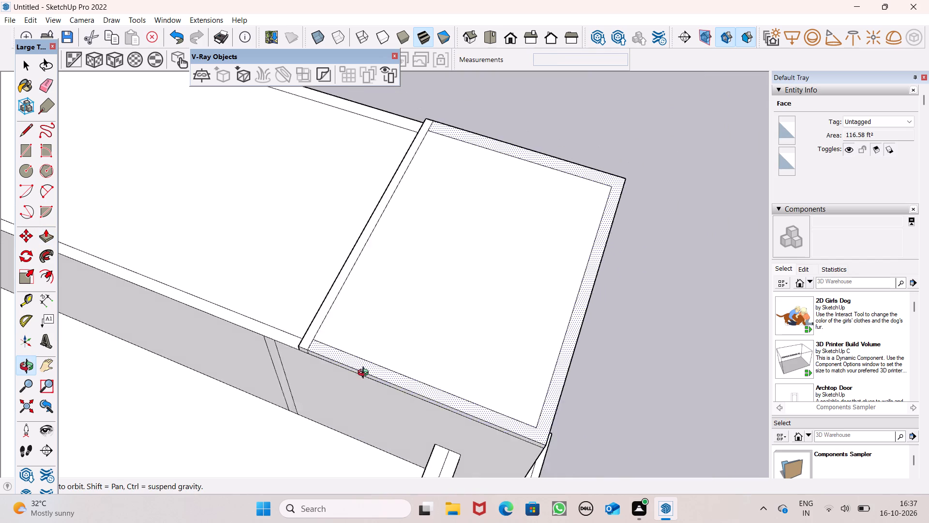
middle_click_drag(365, 374, 398, 265)
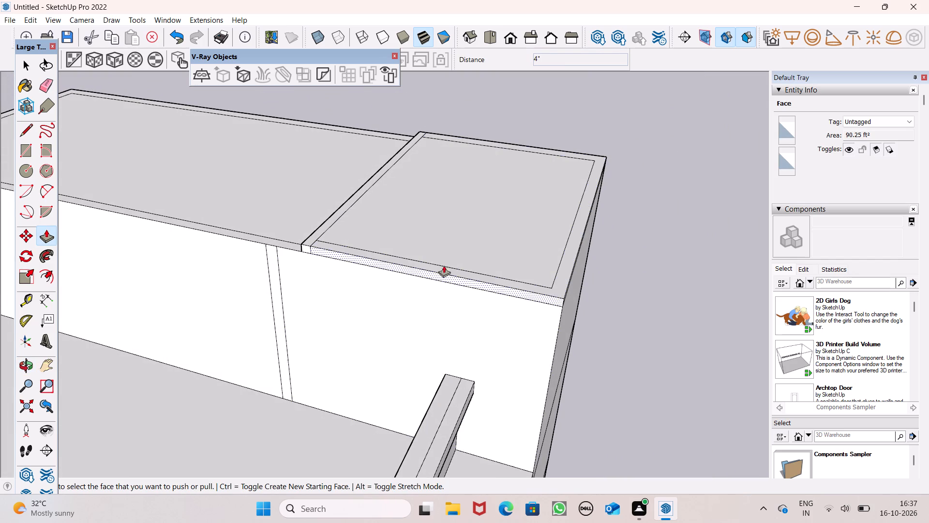
scroll(457, 261, "down", 2)
scroll(513, 227, "down", 4)
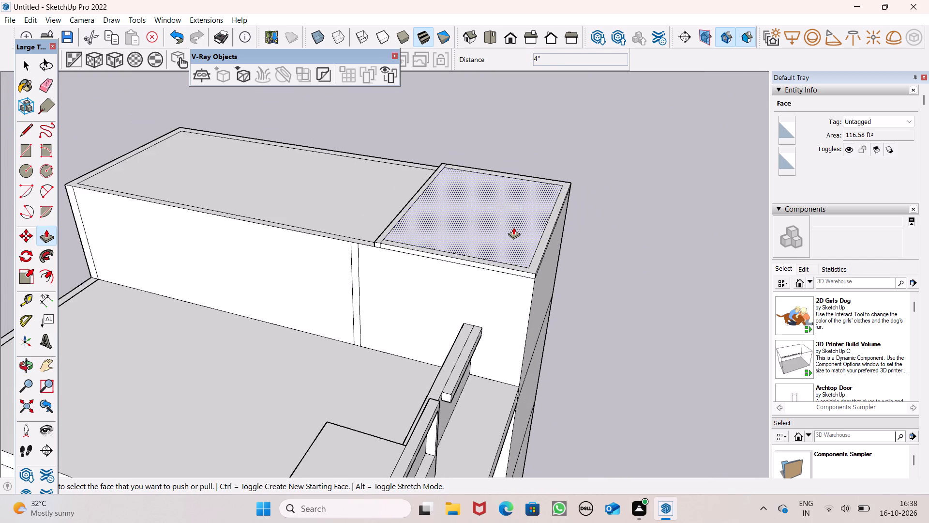
scroll(526, 213, "down", 5)
middle_click_drag(500, 264, 420, 274)
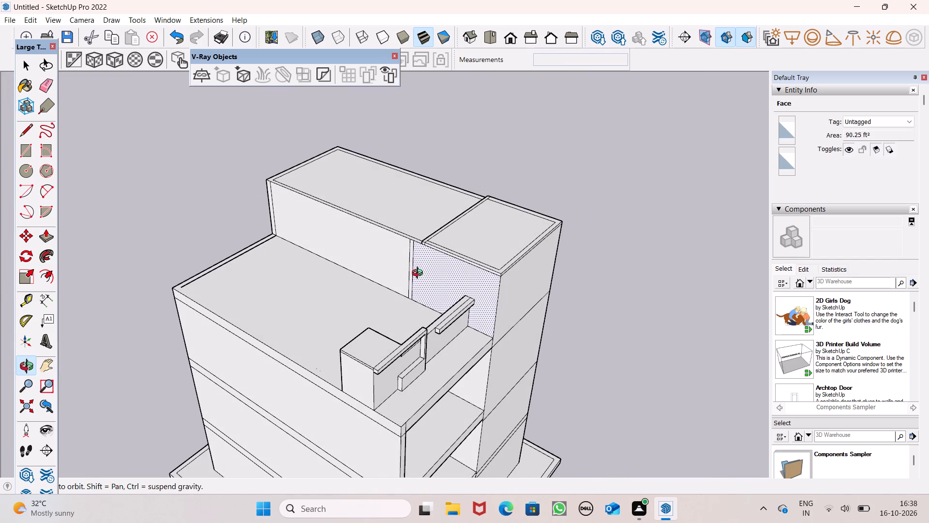
middle_click_drag(420, 274, 414, 274)
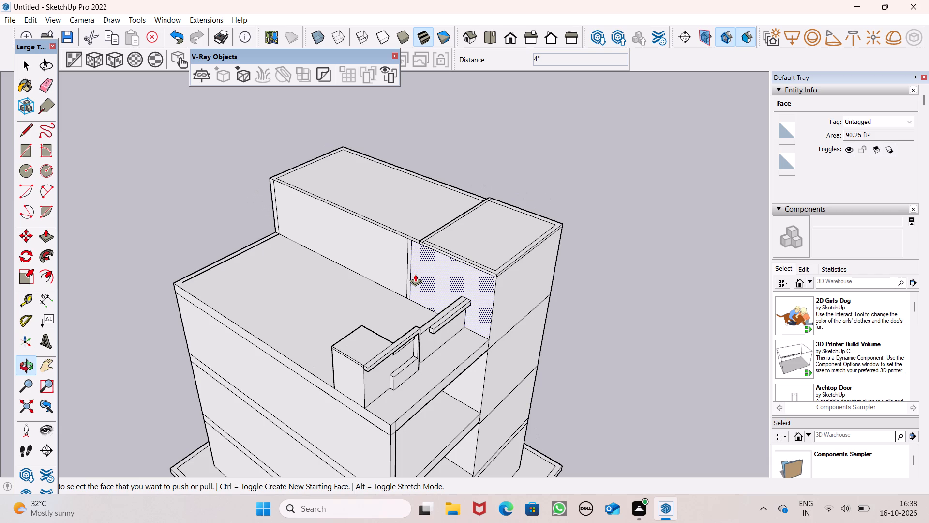
scroll(415, 274, "up", 1)
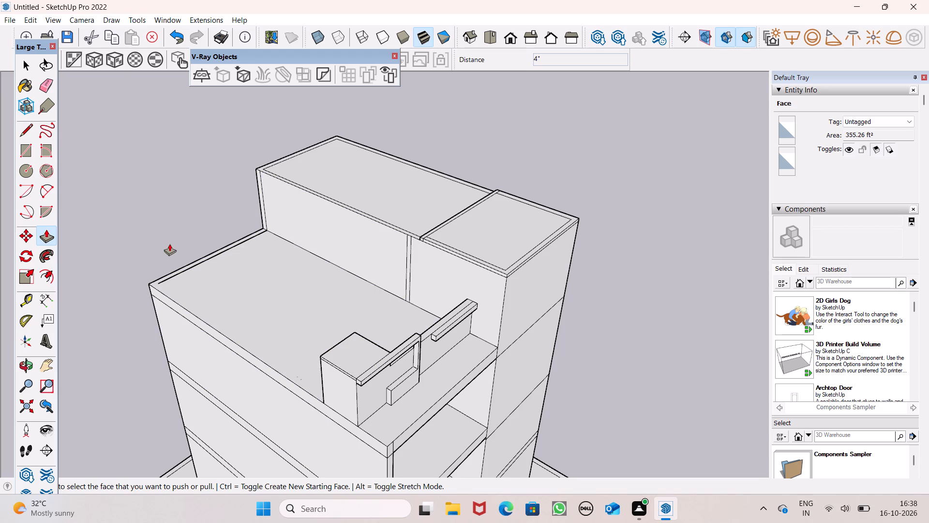
scroll(490, 254, "up", 1)
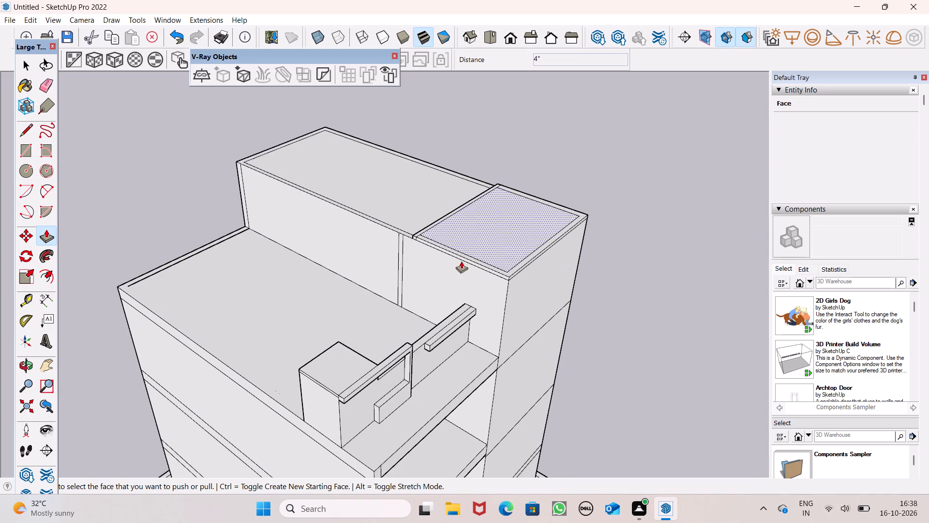
middle_click_drag(468, 285, 433, 230)
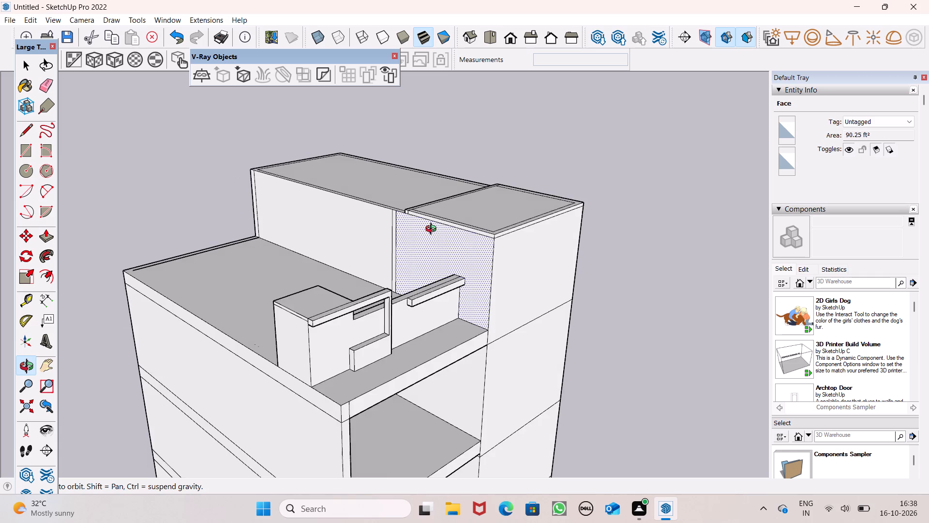
middle_click_drag(433, 230, 437, 229)
scroll(465, 234, "up", 4)
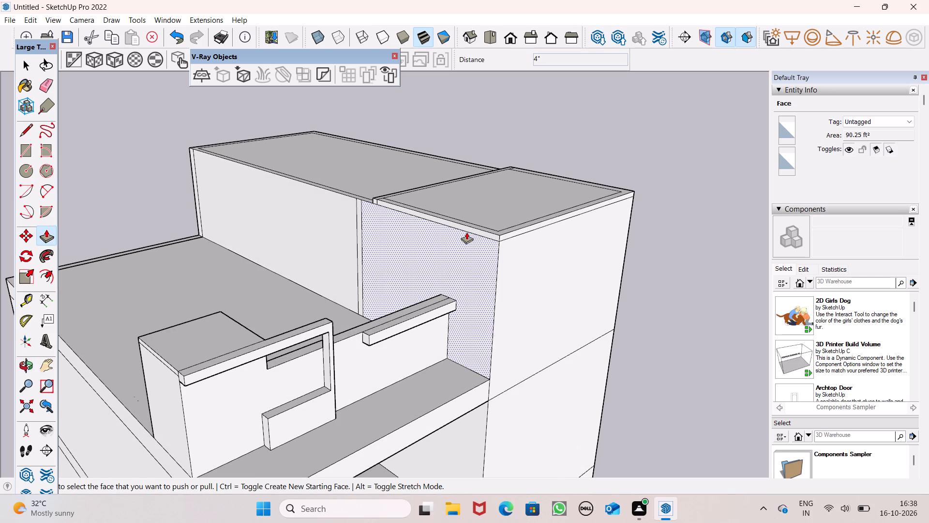
left_click_drag(466, 230, 368, 278)
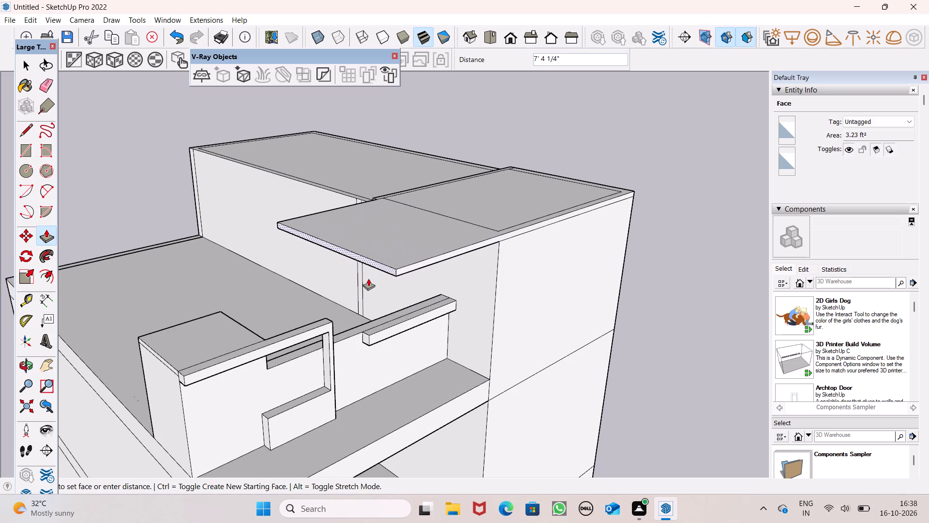
left_click_drag(368, 278, 330, 303)
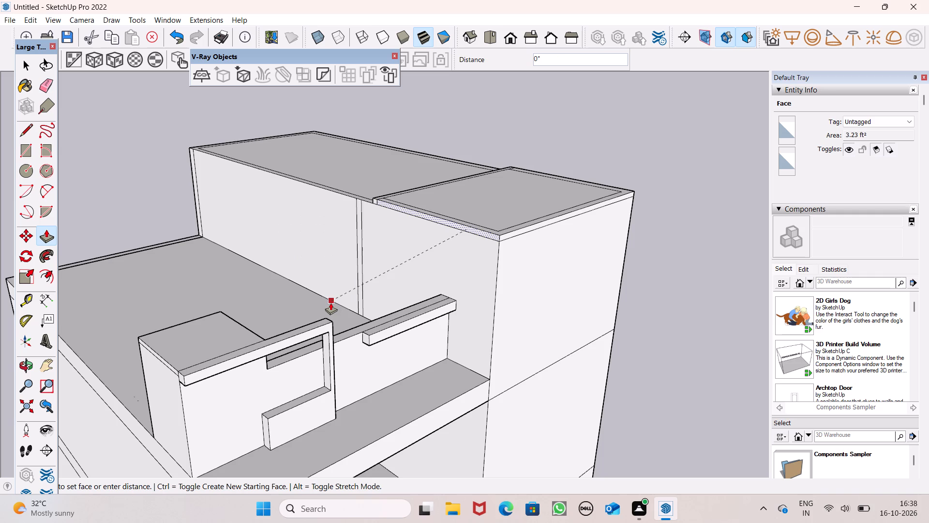
left_click_drag(330, 303, 323, 309)
Push/Pull the end face of the cross strip outward 10' 4 1/2", flush with the end of the roof overhang.
scroll(436, 227, "down", 7)
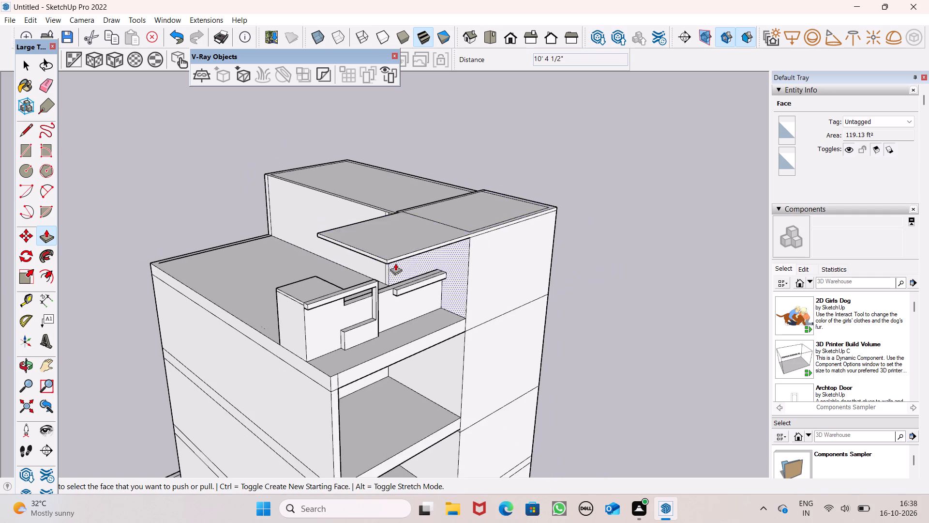
middle_click_drag(389, 266, 651, 271)
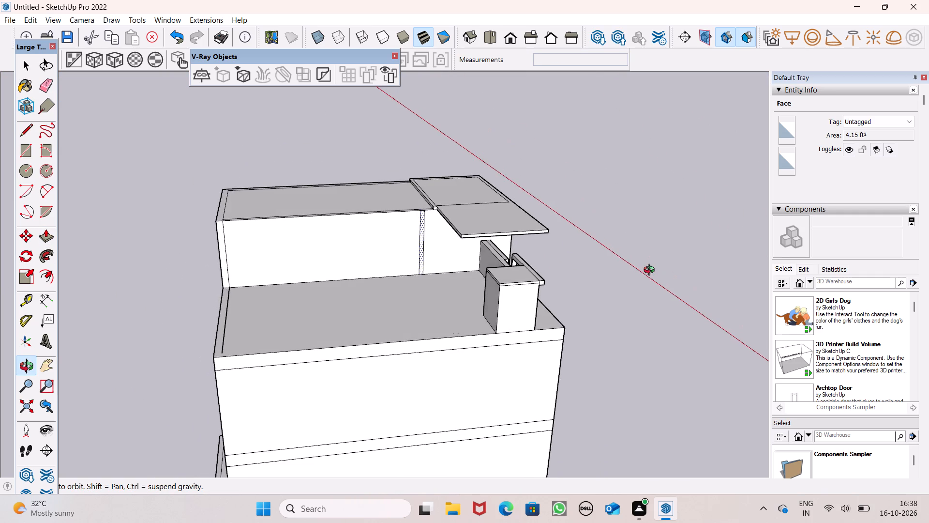
middle_click_drag(651, 271, 655, 274)
scroll(525, 223, "up", 5)
scroll(418, 195, "up", 5)
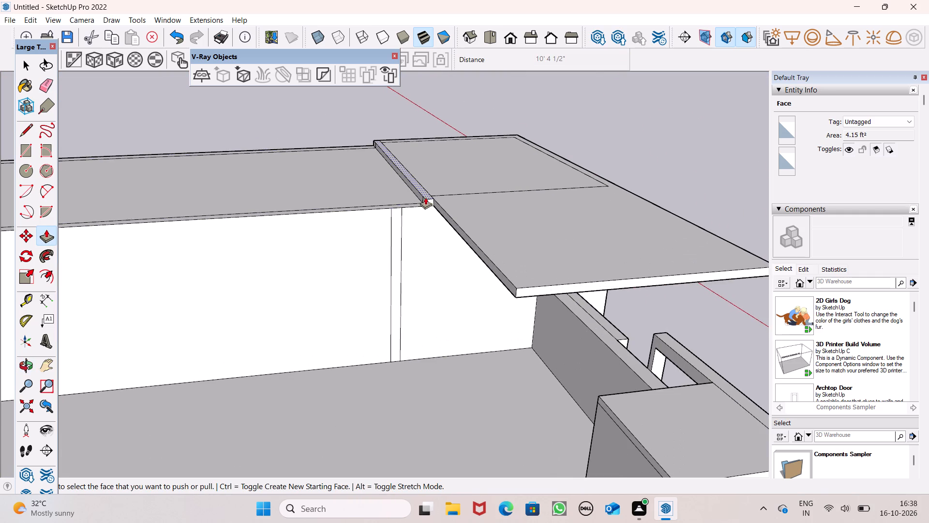
left_click_drag(431, 202, 529, 314)
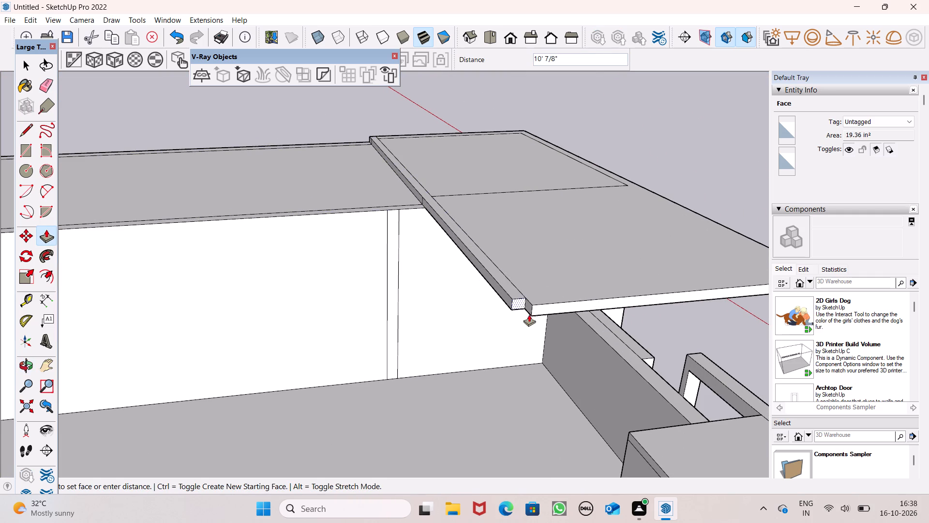
left_click_drag(529, 314, 533, 309)
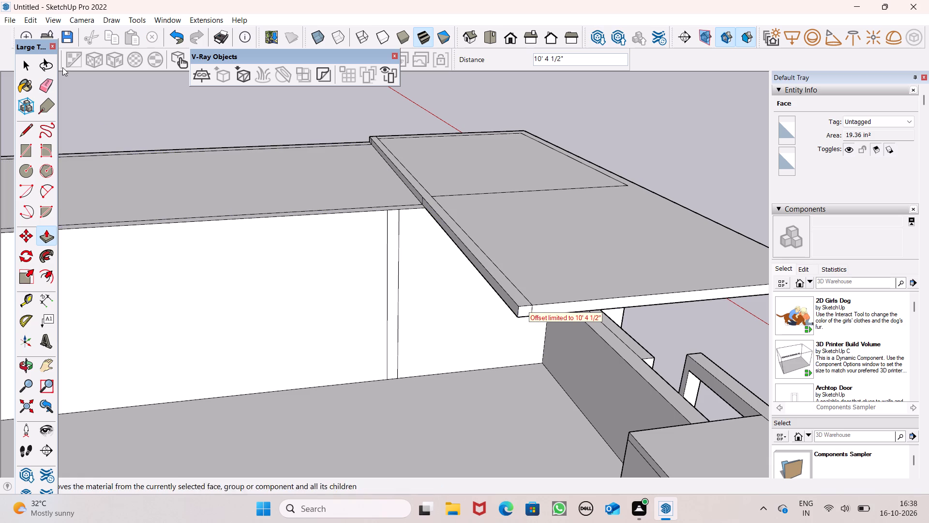
Erase the edge on top of the roof slab between the cross strip and the former recessed face.
left_click(44, 81)
scroll(368, 176, "up", 4)
left_click_drag(444, 190, 443, 195)
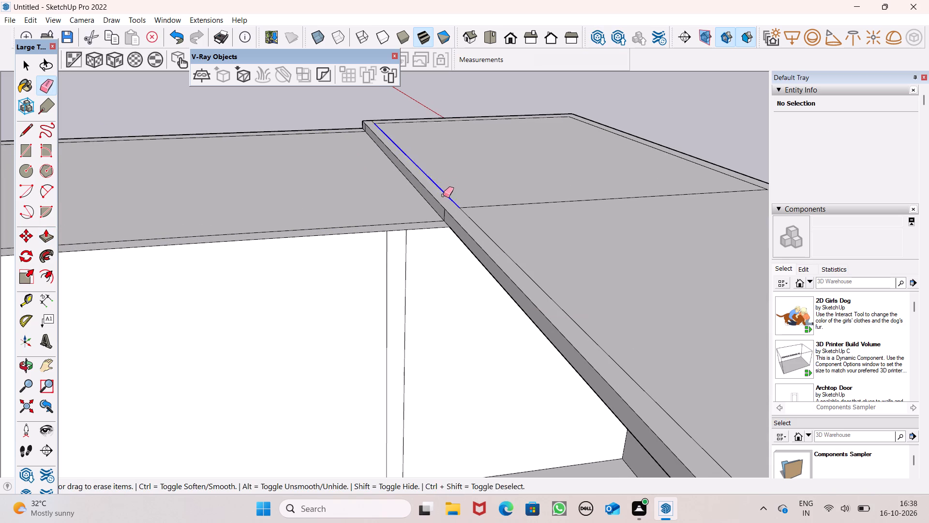
left_click_drag(443, 195, 443, 196)
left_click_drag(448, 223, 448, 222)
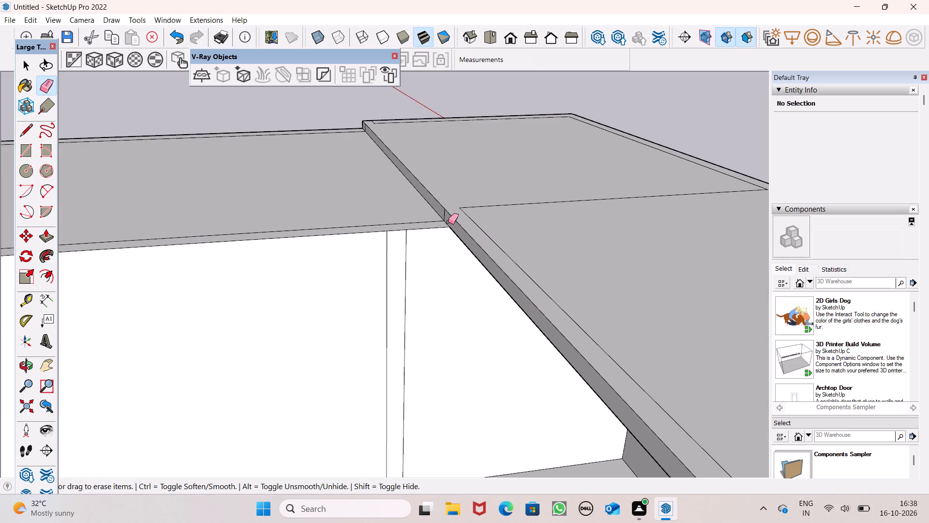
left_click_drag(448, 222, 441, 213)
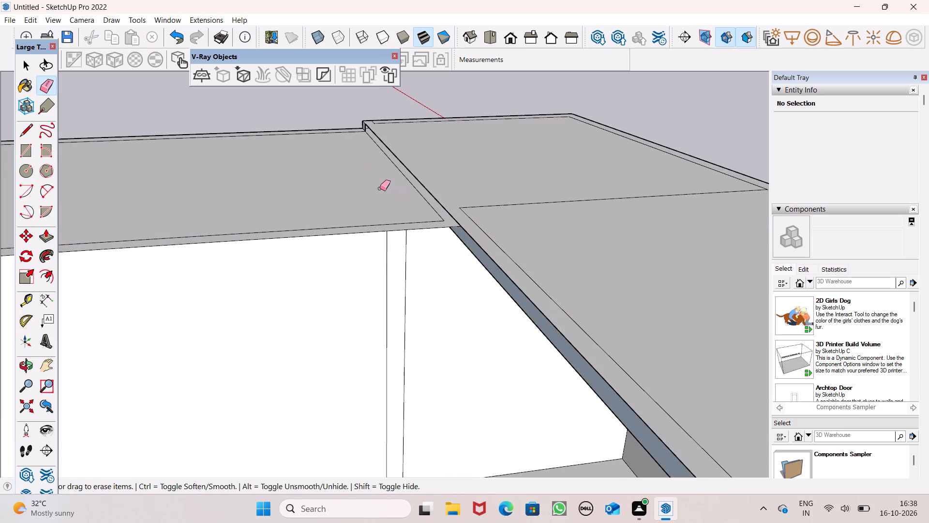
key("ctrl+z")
Erase the short vertical seam on the slab's side face where the overhang meets the tower roof.
scroll(454, 221, "up", 5)
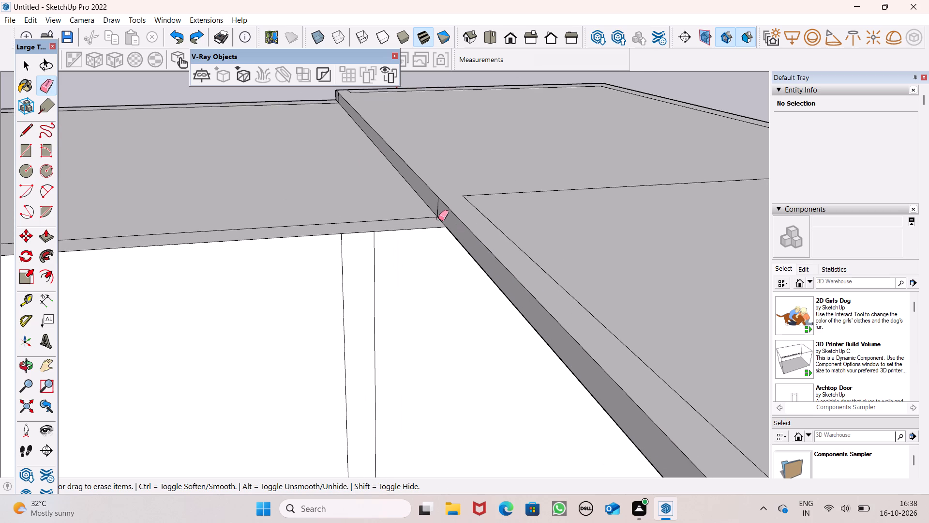
scroll(438, 218, "up", 4)
left_click_drag(441, 209, 439, 200)
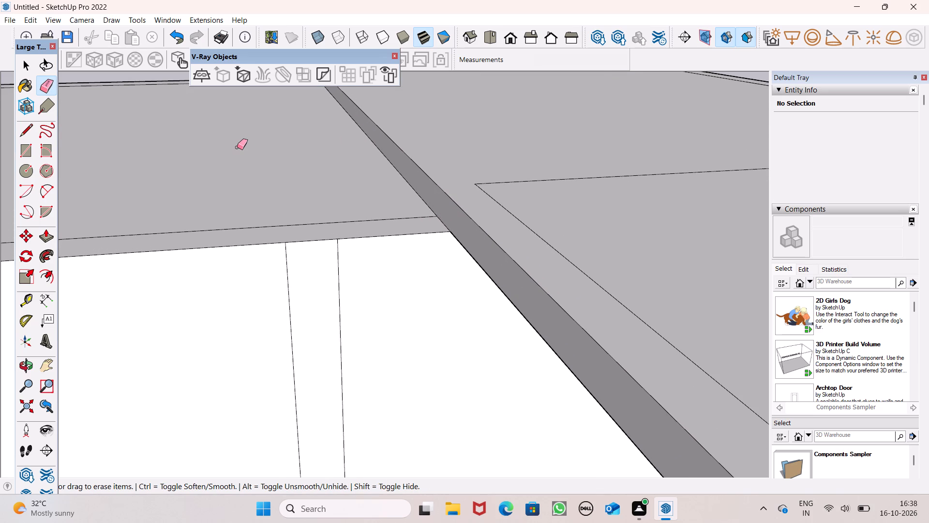
Push/Pull the long side face of the roof slab and overhang outward about 1' 8 3/8" over the tower's rear roof section.
scroll(237, 147, "down", 7)
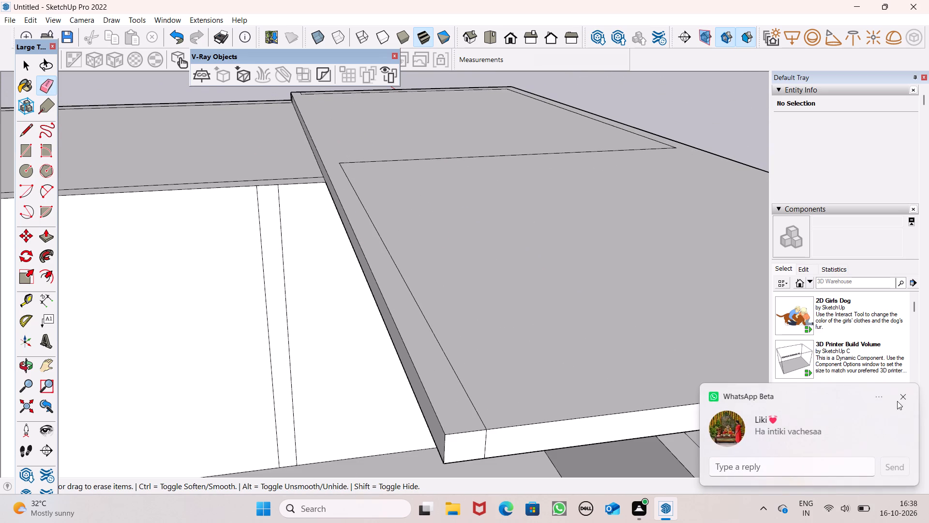
left_click(902, 395)
scroll(509, 202, "down", 5)
middle_click_drag(486, 220, 534, 192)
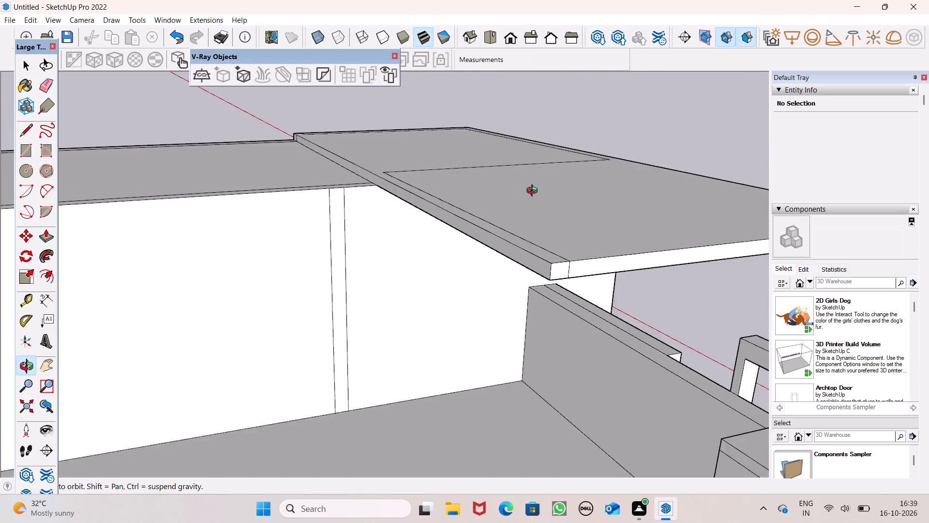
middle_click_drag(534, 192, 554, 230)
scroll(339, 111, "down", 3)
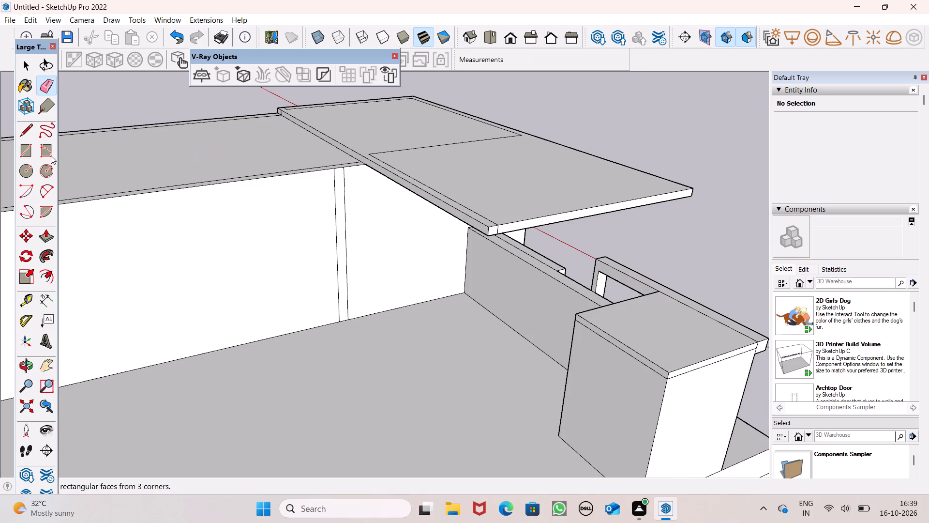
scroll(67, 132, "down", 2)
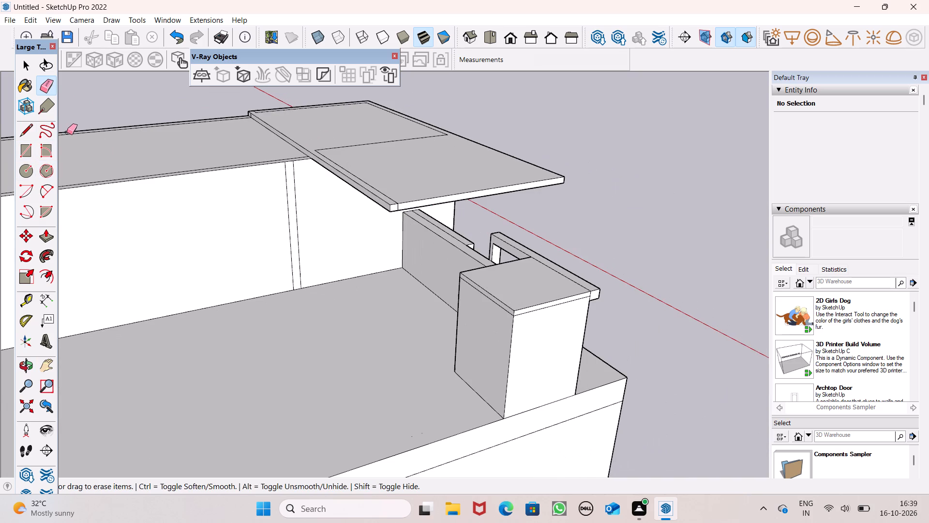
left_click(45, 235)
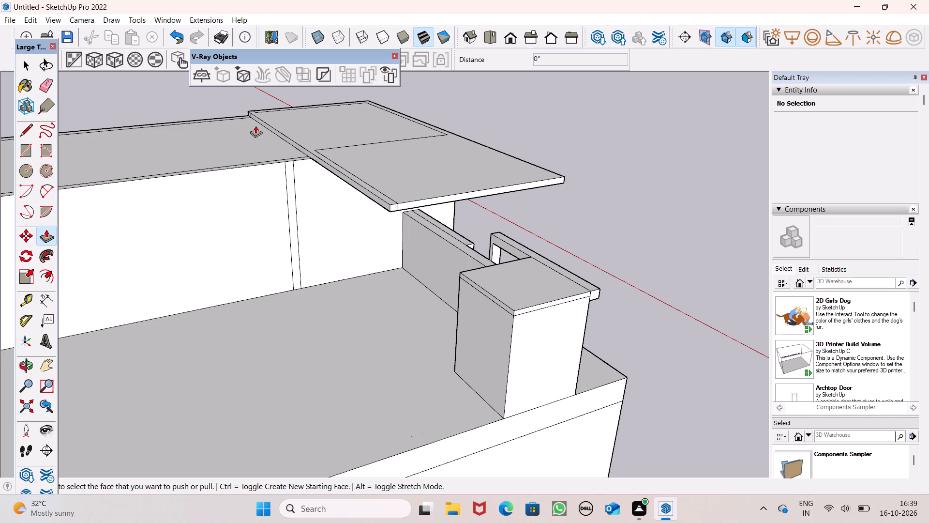
middle_click_drag(270, 131, 337, 134)
scroll(349, 170, "up", 2)
left_click_drag(373, 184, 372, 188)
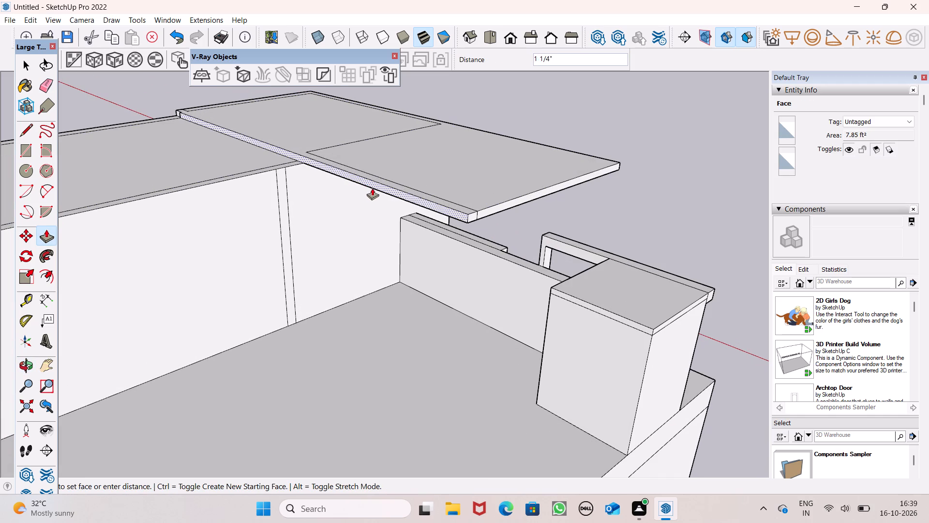
left_click_drag(372, 188, 347, 212)
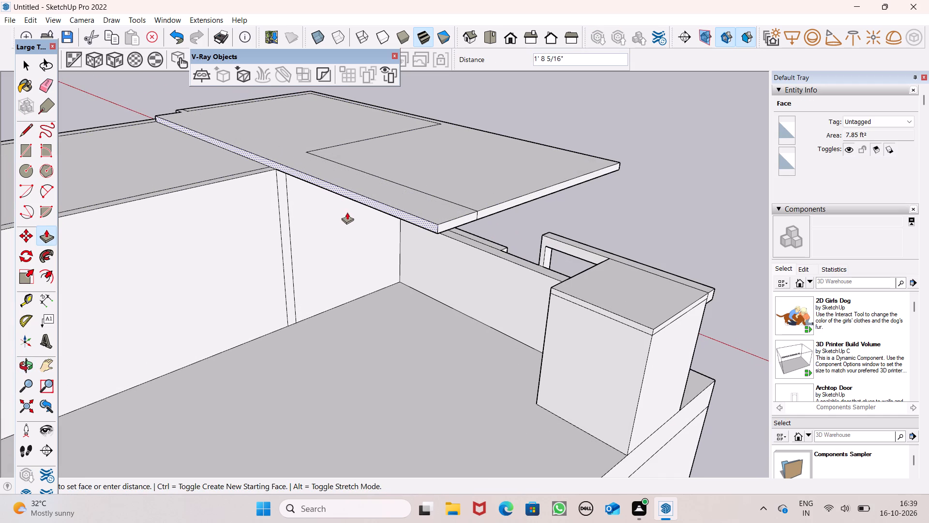
left_click_drag(347, 212, 347, 213)
Push/Pull the small end face of the narrow strip at the roof slab's outer edge outward 1' 8 3/8", flush with the extended slab.
scroll(431, 166, "down", 2)
middle_click_drag(409, 175, 695, 206)
scroll(693, 206, "up", 1)
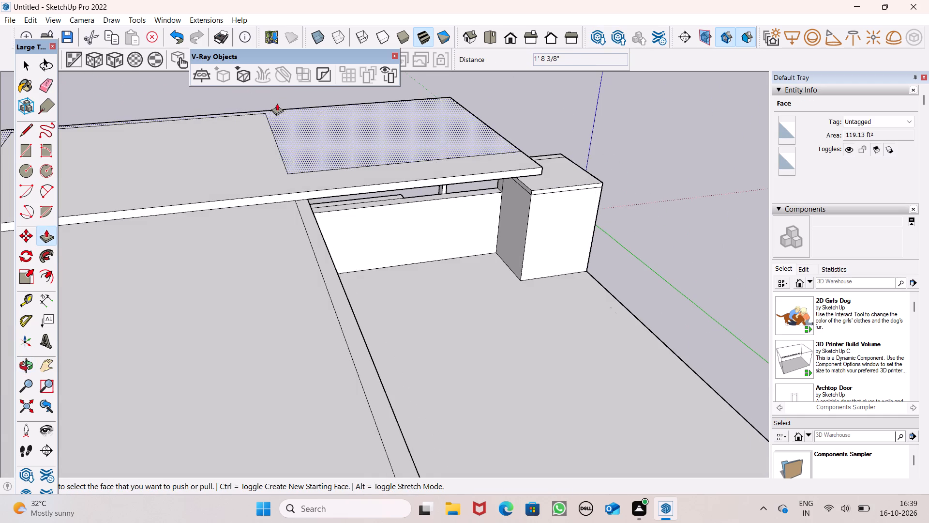
scroll(294, 113, "down", 4)
scroll(129, 151, "up", 3)
scroll(236, 124, "down", 5)
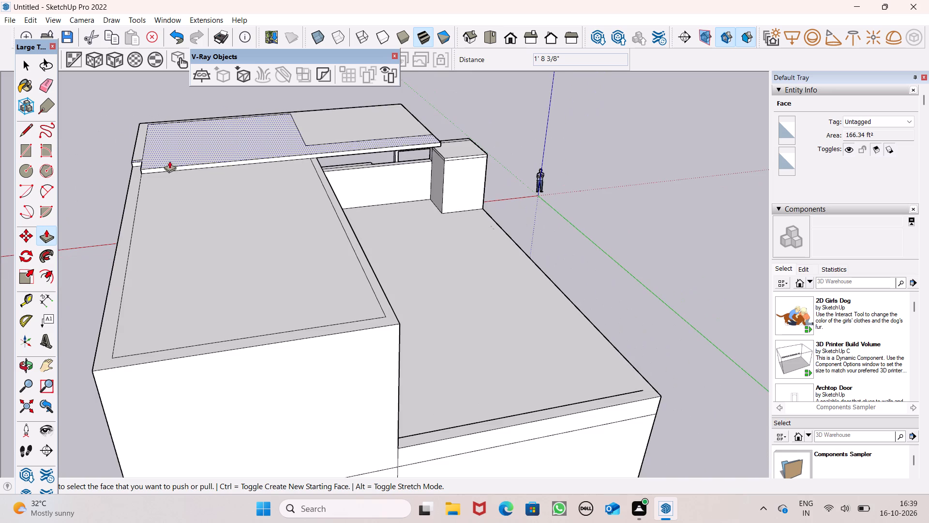
scroll(116, 171, "up", 6)
scroll(272, 103, "down", 3)
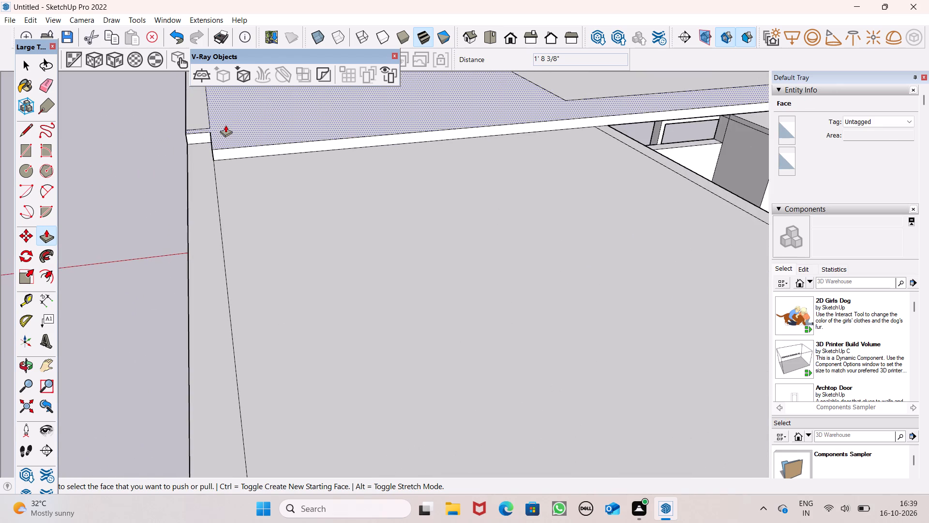
middle_click_drag(221, 133, 277, 151)
scroll(364, 126, "down", 4)
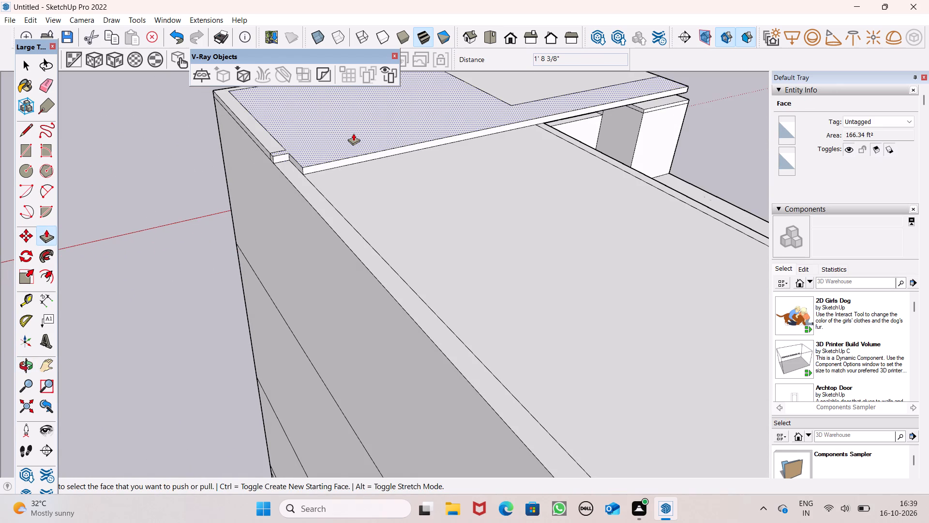
scroll(359, 133, "down", 3)
scroll(299, 155, "up", 9)
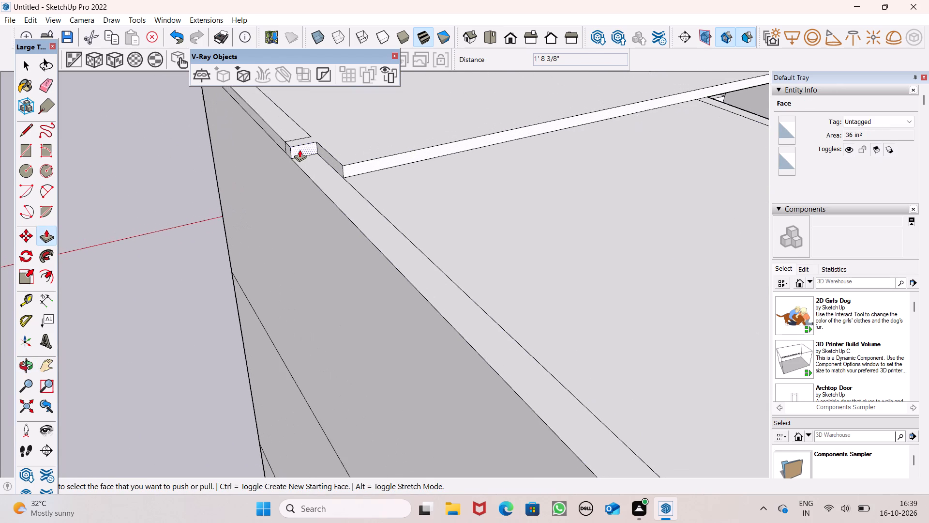
left_click_drag(300, 150, 359, 165)
Erase the short vertical seam on the long side face of the overhanging roof slab, facing the corner block.
scroll(351, 118, "down", 5)
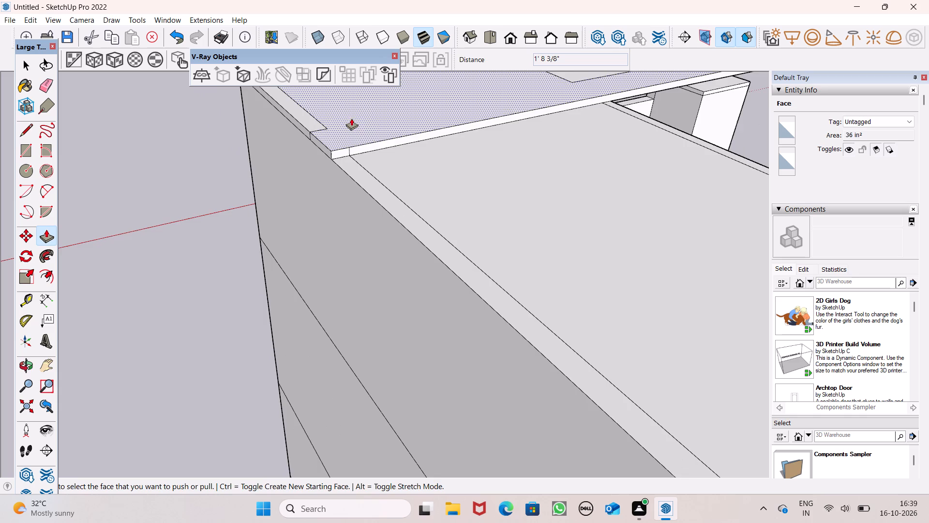
scroll(346, 116, "down", 6)
scroll(361, 154, "up", 1)
middle_click_drag(360, 154, 309, 170)
middle_click(308, 172)
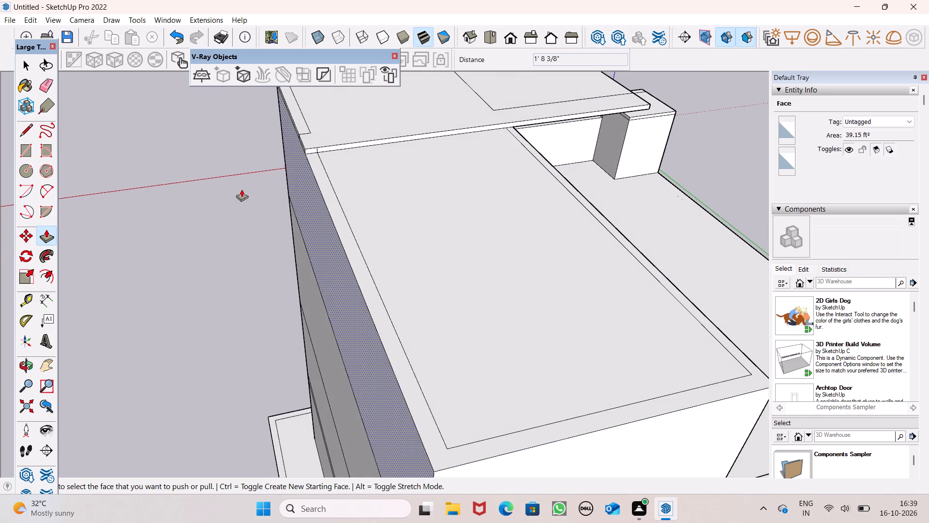
scroll(420, 214, "down", 4)
middle_click_drag(387, 195, 0, 128)
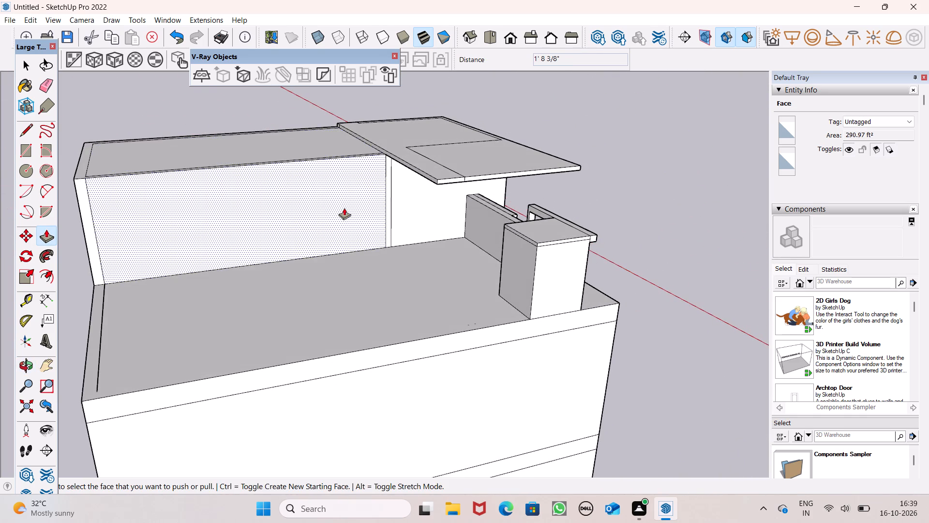
scroll(379, 171, "down", 2)
scroll(375, 164, "up", 1)
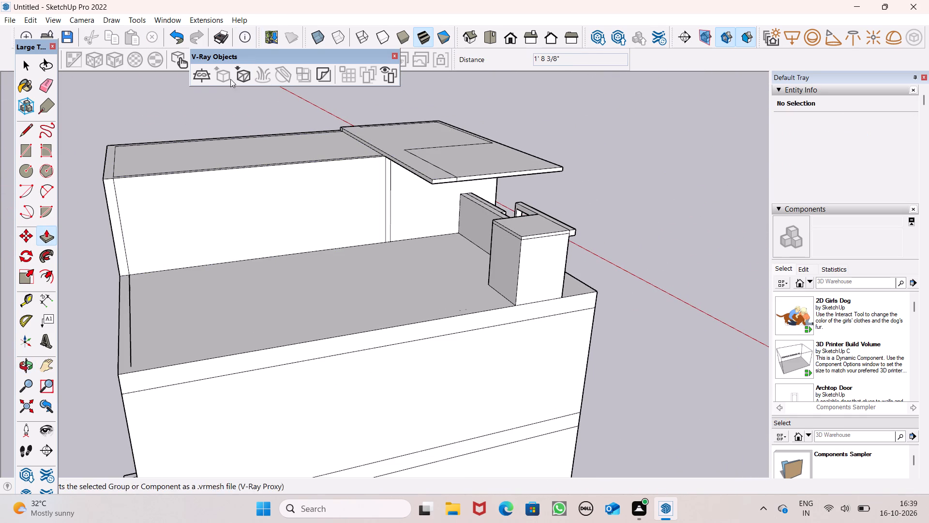
middle_click_drag(460, 200, 458, 202)
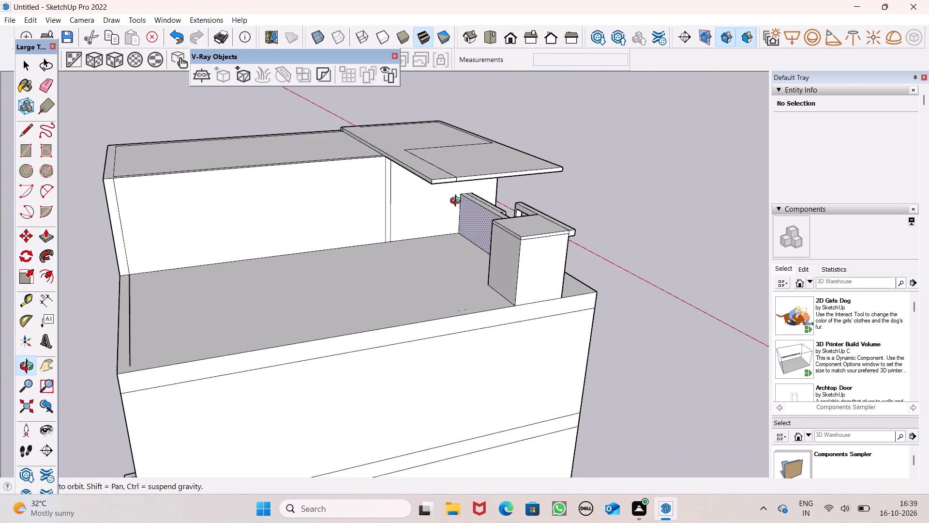
middle_click_drag(458, 202, 351, 185)
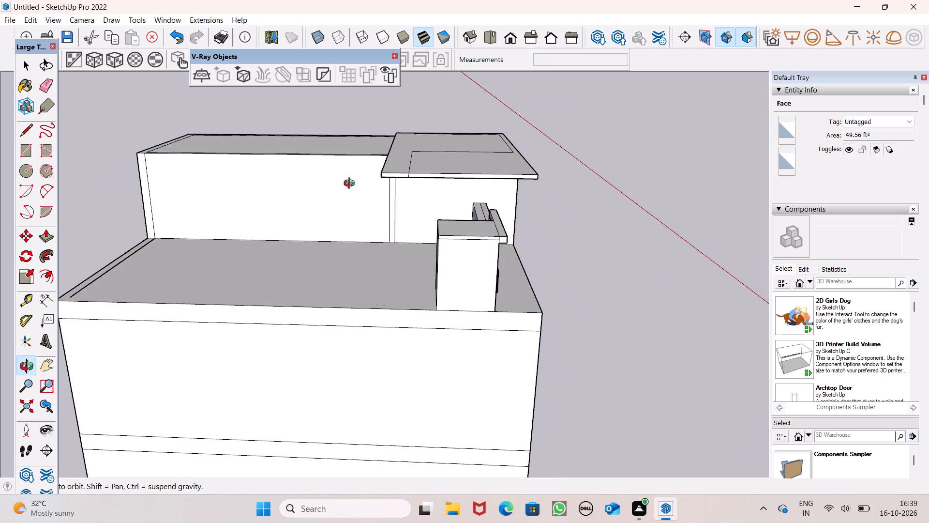
middle_click_drag(351, 185, 351, 178)
middle_click_drag(396, 171, 414, 154)
scroll(416, 154, "up", 4)
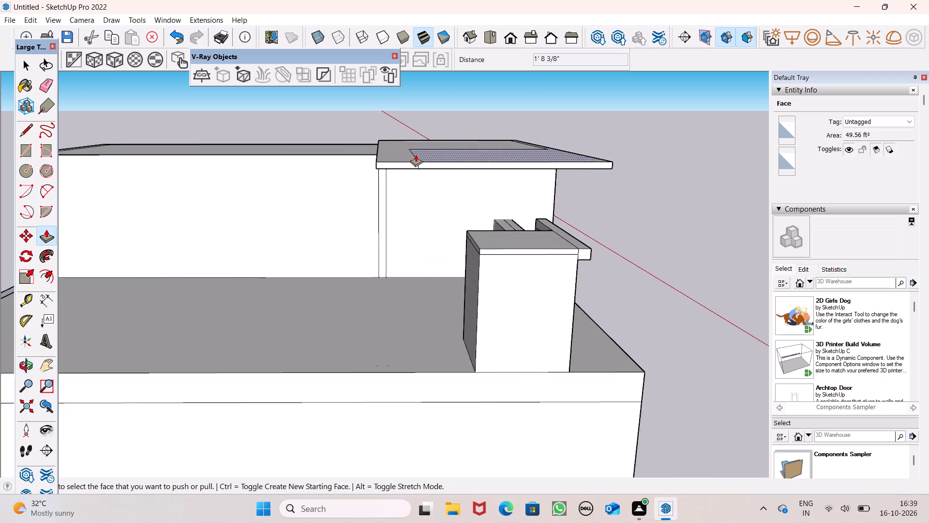
scroll(416, 154, "up", 2)
left_click(49, 81)
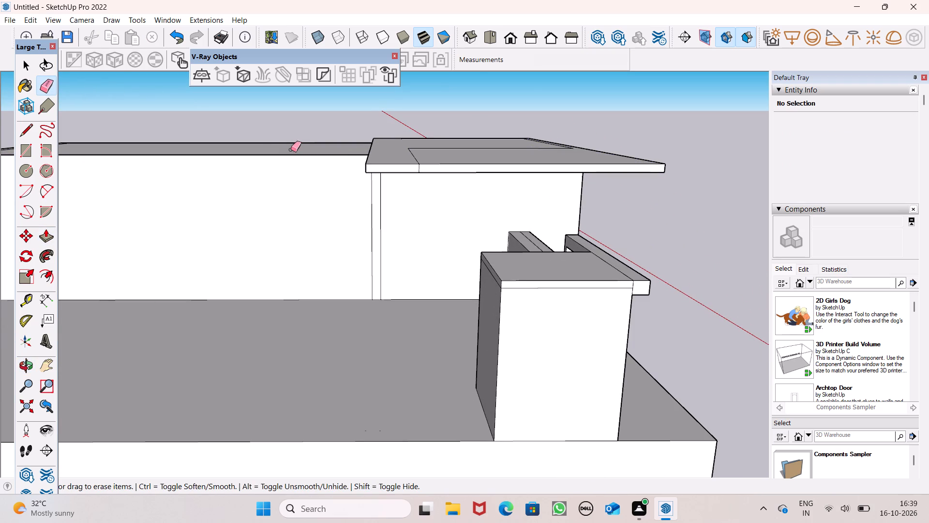
scroll(405, 161, "up", 4)
left_click_drag(428, 169, 420, 173)
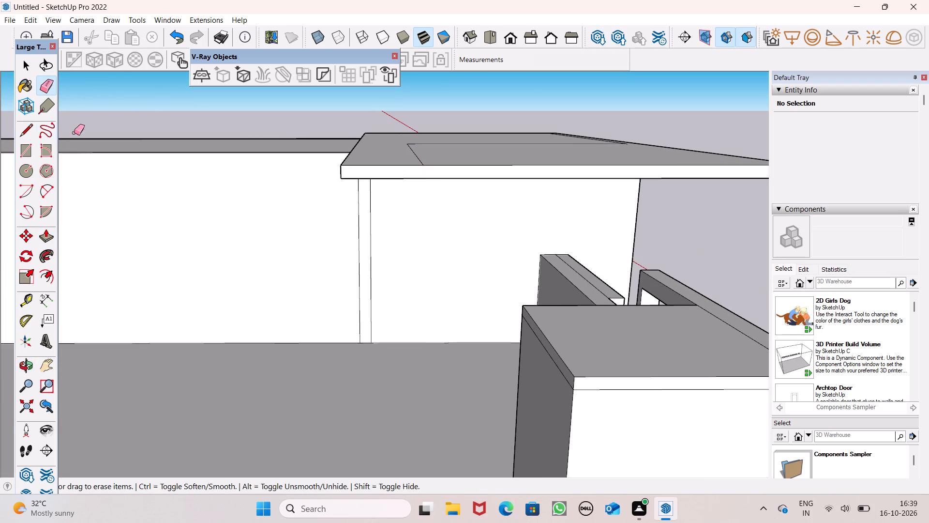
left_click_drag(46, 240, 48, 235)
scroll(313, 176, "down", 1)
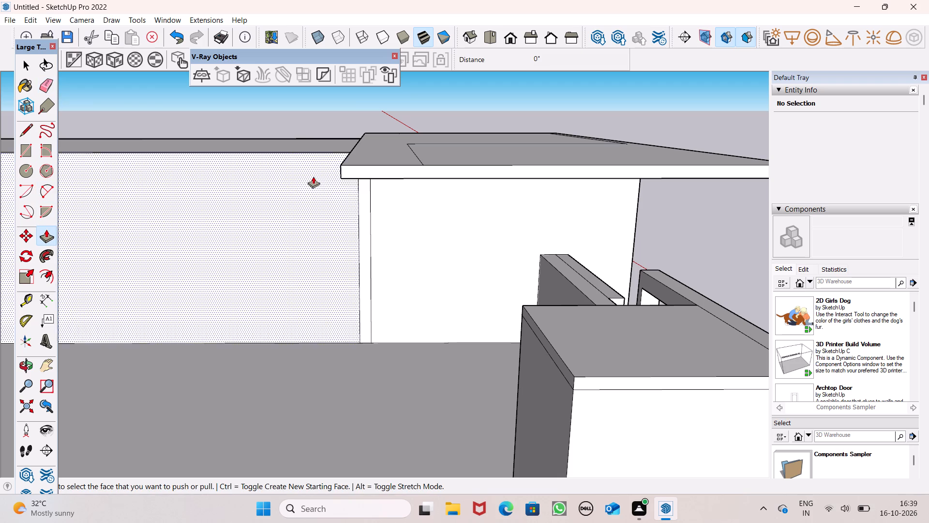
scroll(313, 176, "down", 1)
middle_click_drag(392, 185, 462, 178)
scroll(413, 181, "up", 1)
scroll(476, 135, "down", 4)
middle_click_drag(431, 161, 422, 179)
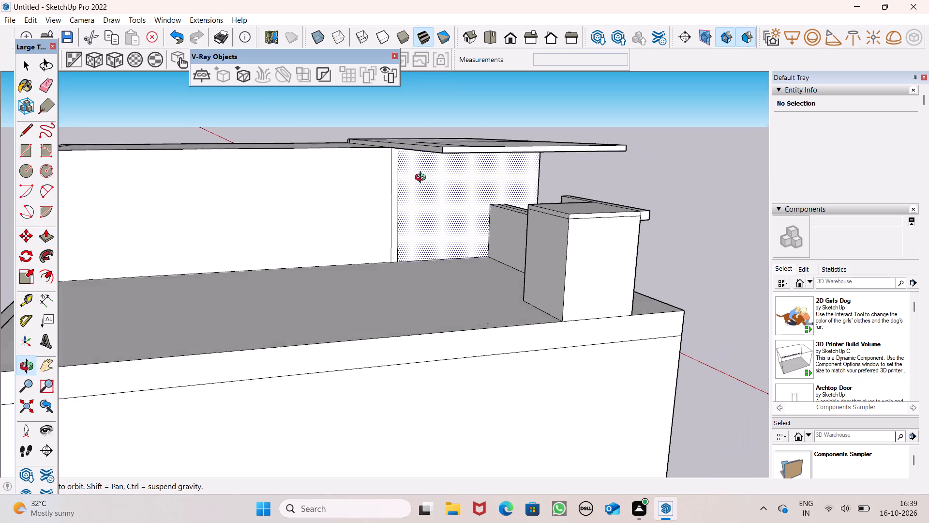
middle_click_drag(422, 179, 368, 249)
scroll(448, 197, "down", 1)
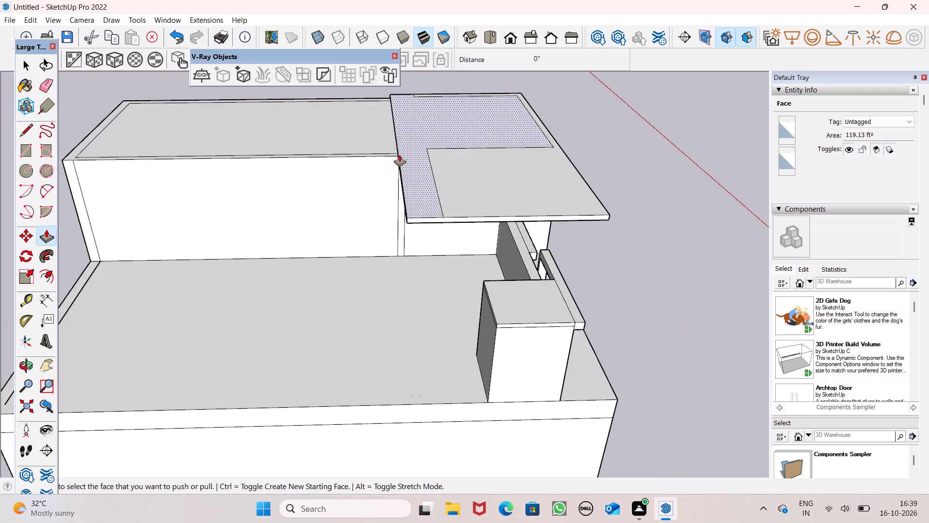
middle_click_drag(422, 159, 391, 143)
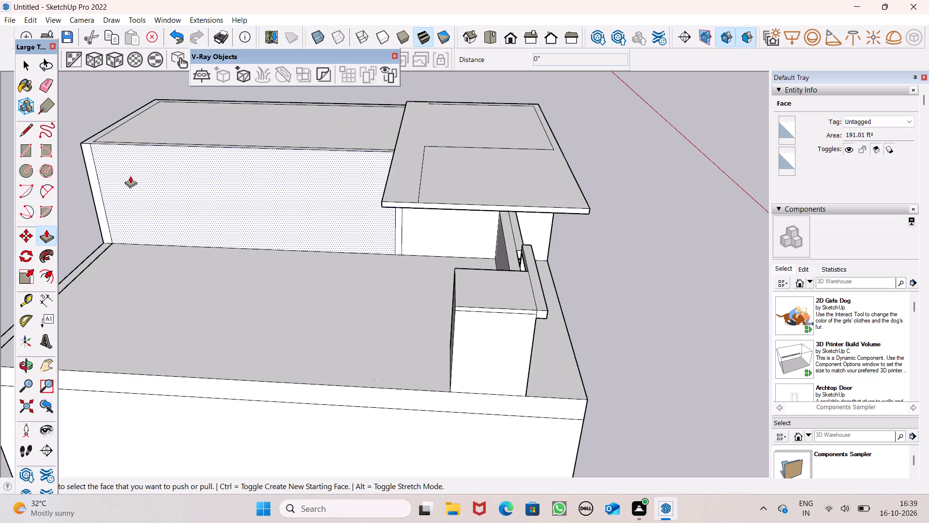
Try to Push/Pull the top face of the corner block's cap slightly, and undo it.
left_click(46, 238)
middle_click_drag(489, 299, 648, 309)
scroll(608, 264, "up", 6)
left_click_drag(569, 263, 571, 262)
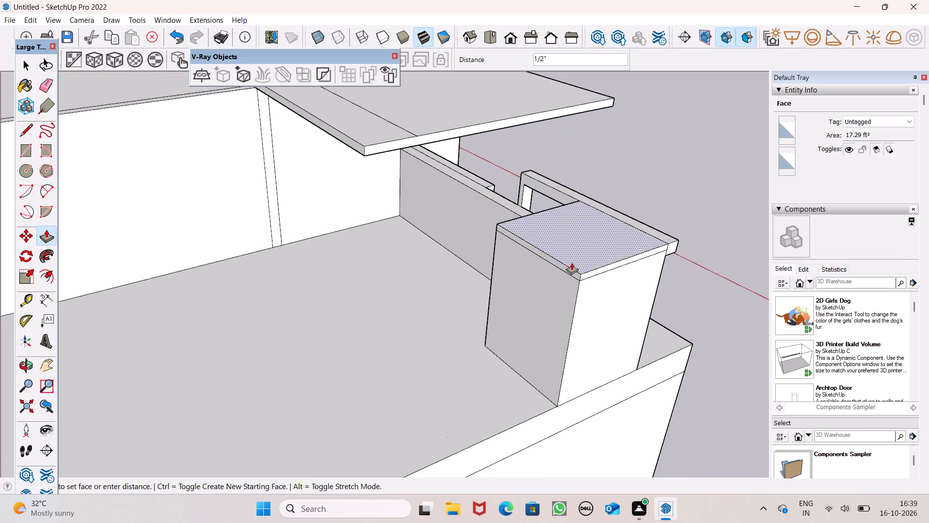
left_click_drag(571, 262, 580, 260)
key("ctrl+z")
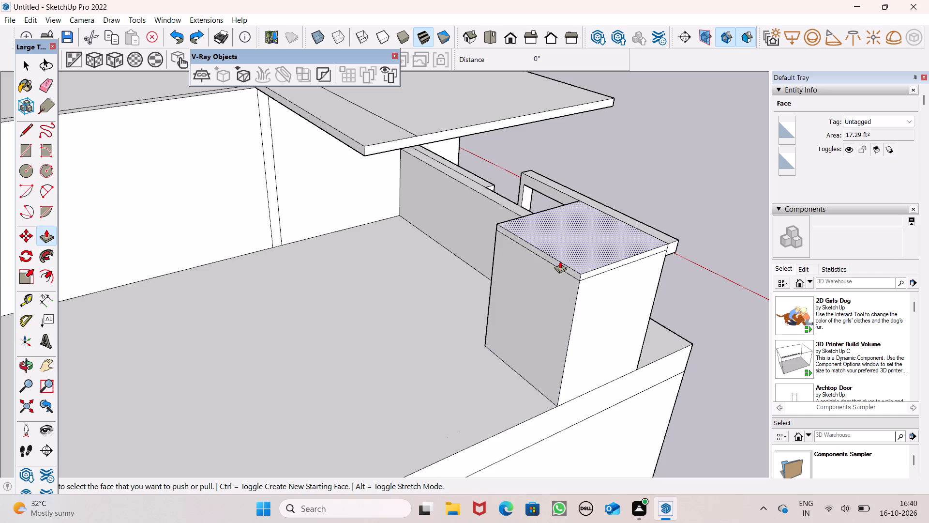
Push/Pull the corner block's terrace-facing side, both cap edge and body face, inward about 1' 8 3/8" to narrow the block.
left_click_drag(560, 263, 598, 252)
left_click_drag(532, 291, 589, 252)
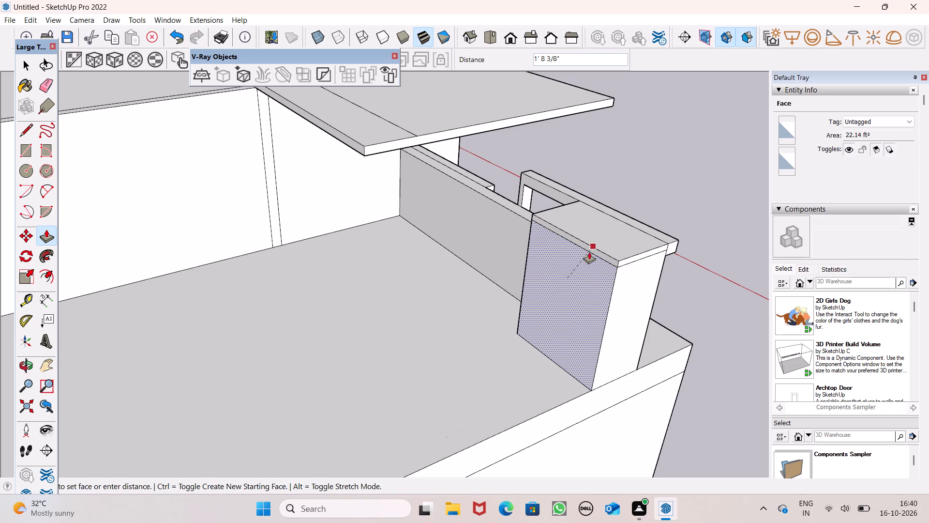
left_click_drag(589, 252, 591, 249)
key("space")
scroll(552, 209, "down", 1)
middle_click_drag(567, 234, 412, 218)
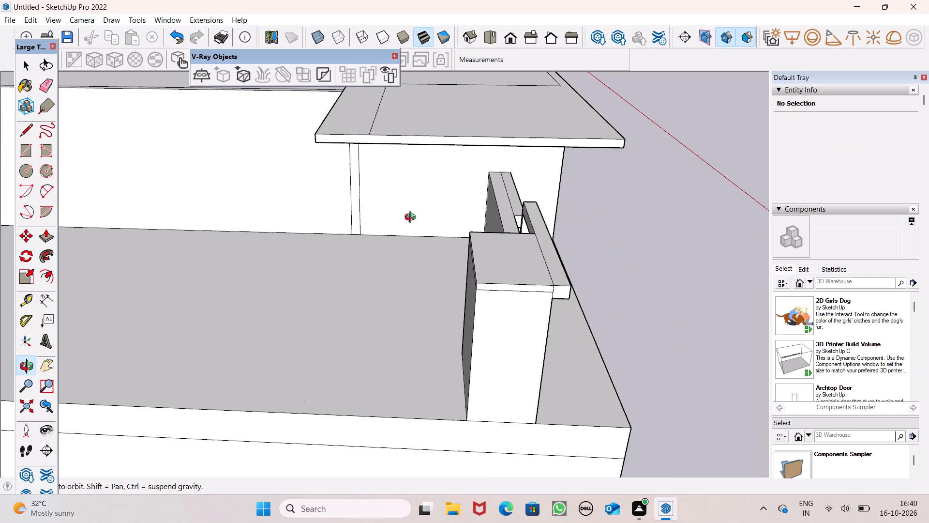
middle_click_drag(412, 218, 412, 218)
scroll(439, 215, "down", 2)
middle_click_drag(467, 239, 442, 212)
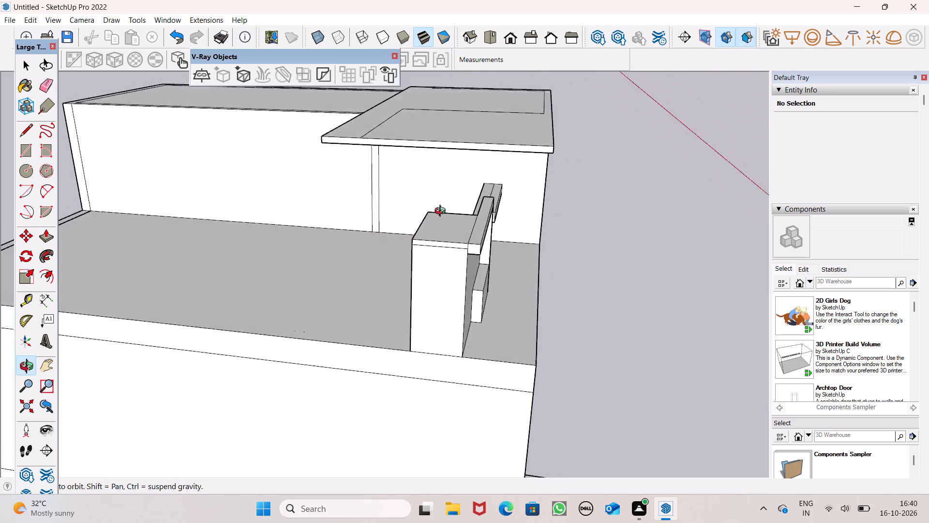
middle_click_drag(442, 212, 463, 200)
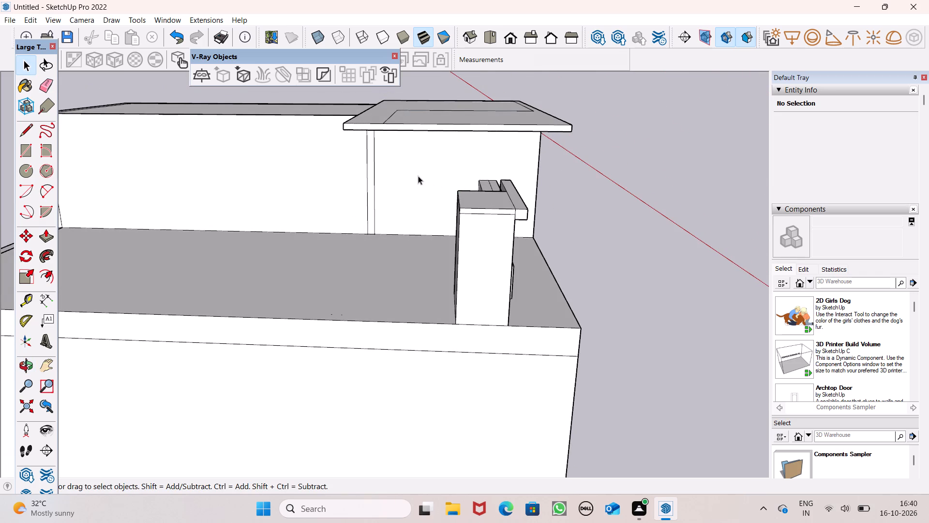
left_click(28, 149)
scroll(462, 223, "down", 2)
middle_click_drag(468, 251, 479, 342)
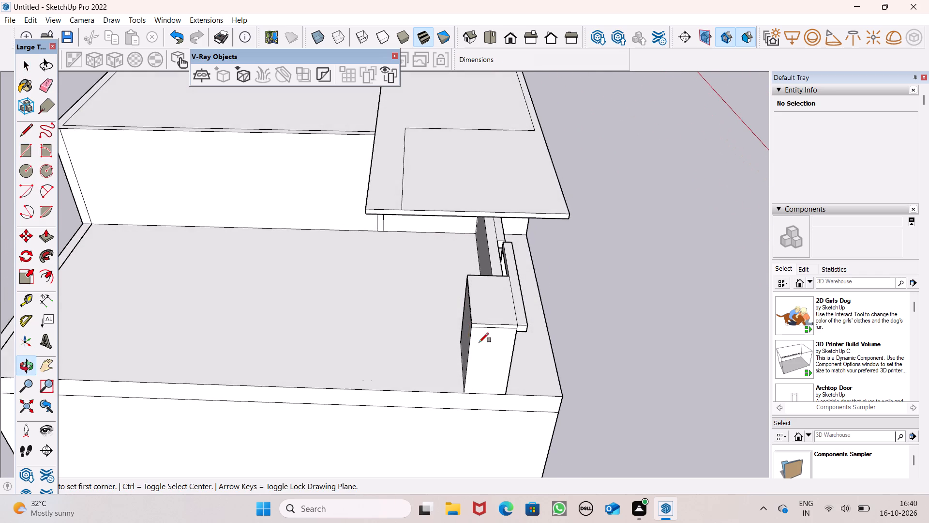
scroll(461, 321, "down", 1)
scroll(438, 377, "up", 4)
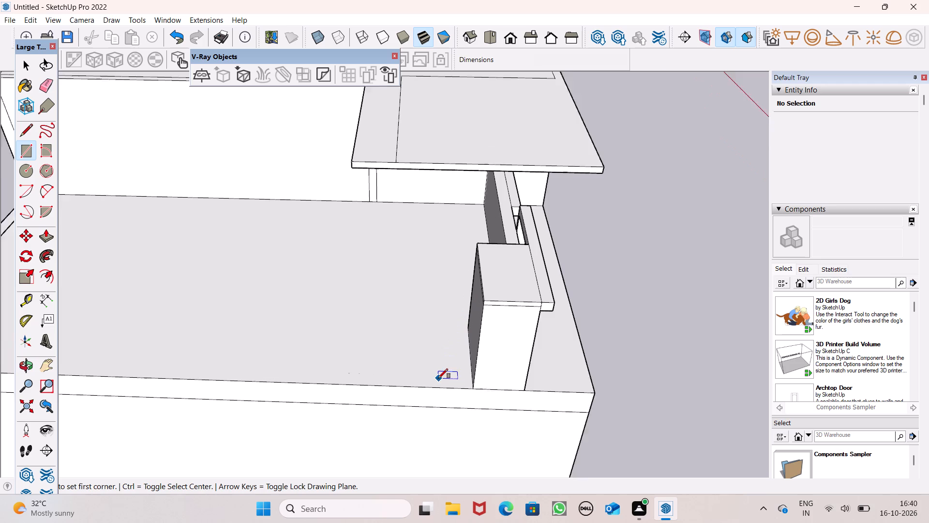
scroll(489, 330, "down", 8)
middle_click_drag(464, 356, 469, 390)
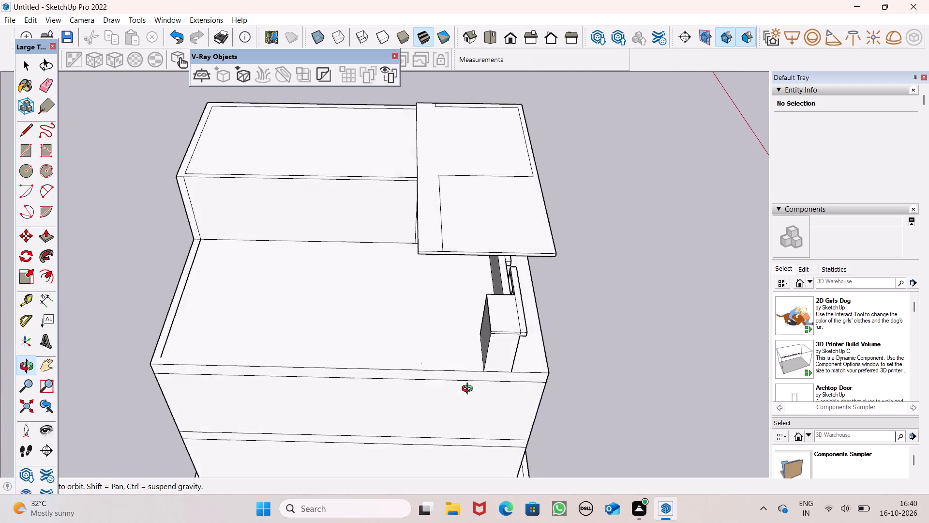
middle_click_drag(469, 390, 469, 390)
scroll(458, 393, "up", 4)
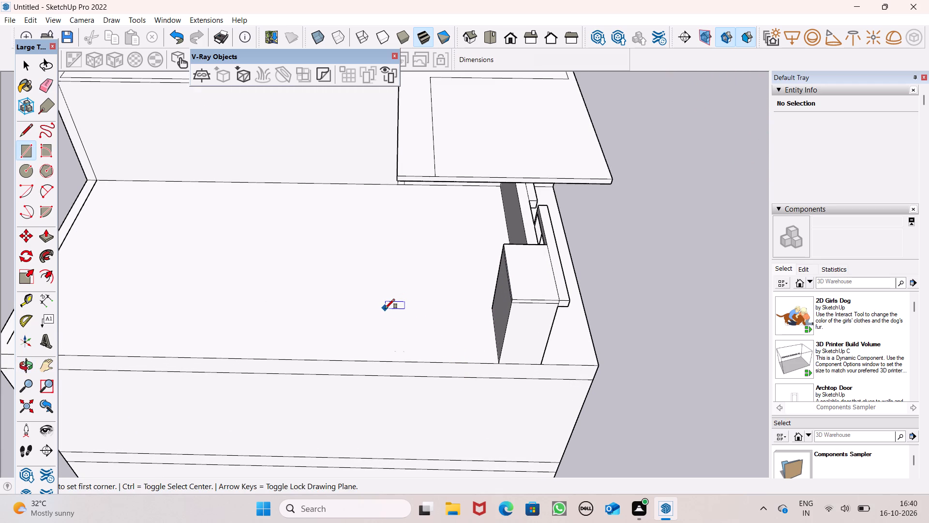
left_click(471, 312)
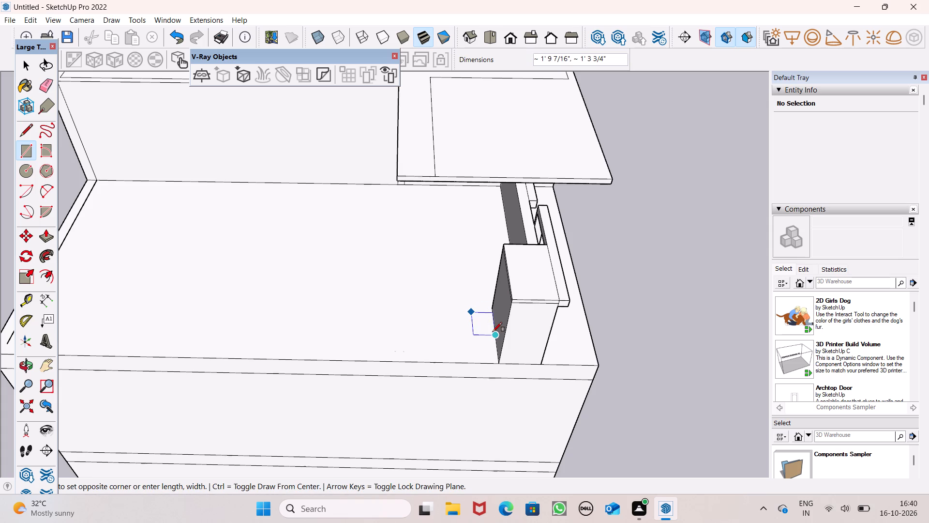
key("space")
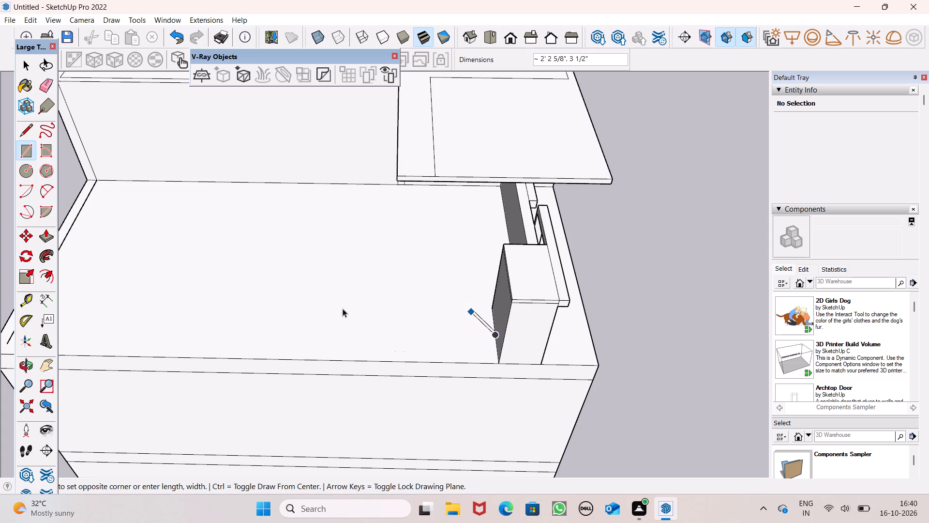
Draw a square of about 10 1/2" on the terrace floor beside the corner block's inner side.
left_click(21, 154)
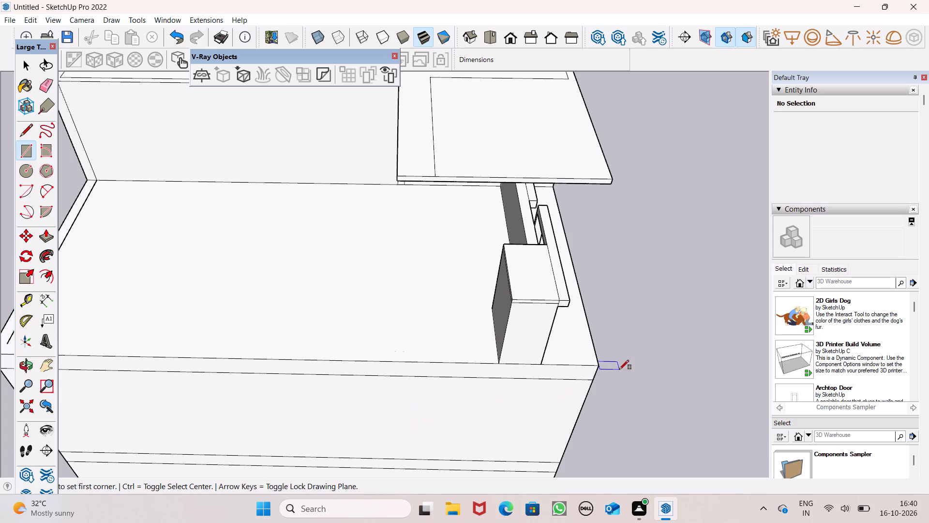
scroll(564, 187, "up", 1)
scroll(546, 226, "down", 4)
middle_click_drag(548, 214, 531, 165)
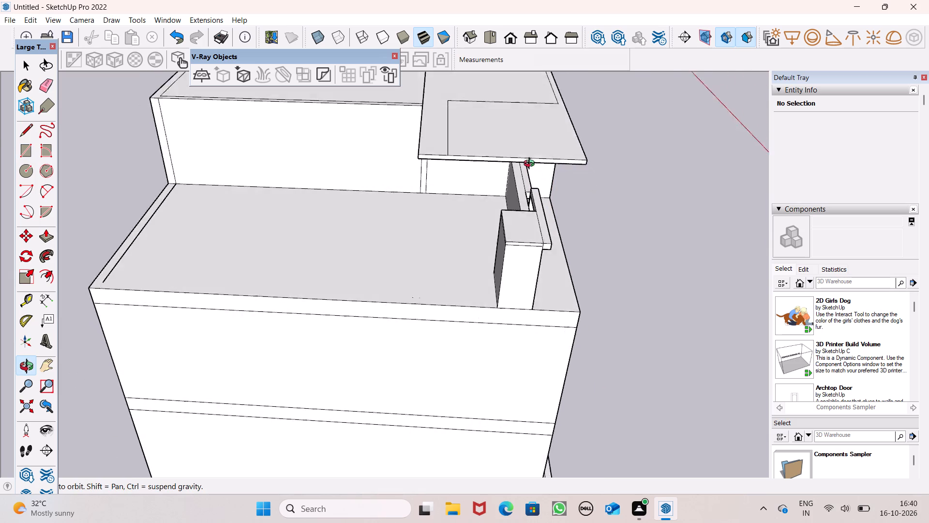
middle_click_drag(531, 165, 564, 189)
scroll(506, 167, "up", 4)
scroll(472, 185, "down", 4)
middle_click_drag(504, 259, 504, 334)
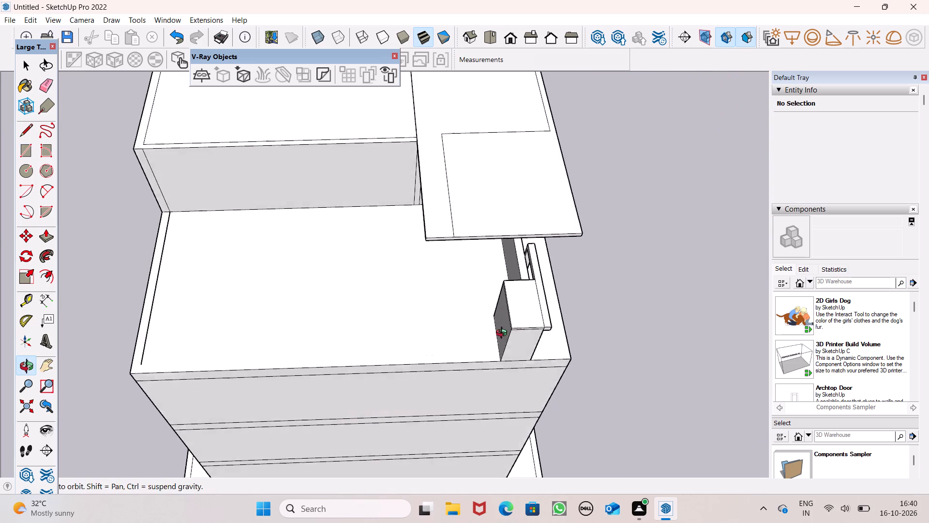
middle_click_drag(504, 334, 500, 336)
scroll(479, 339, "up", 6)
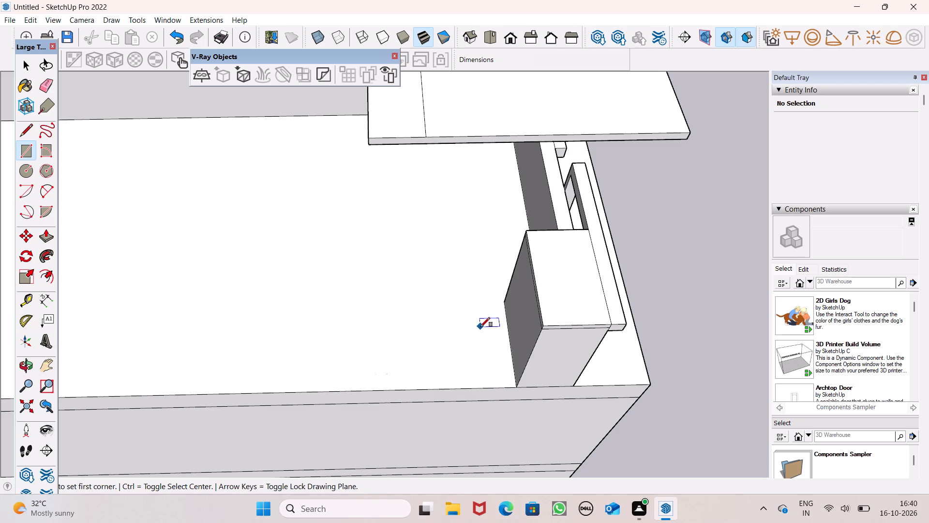
left_click(480, 326)
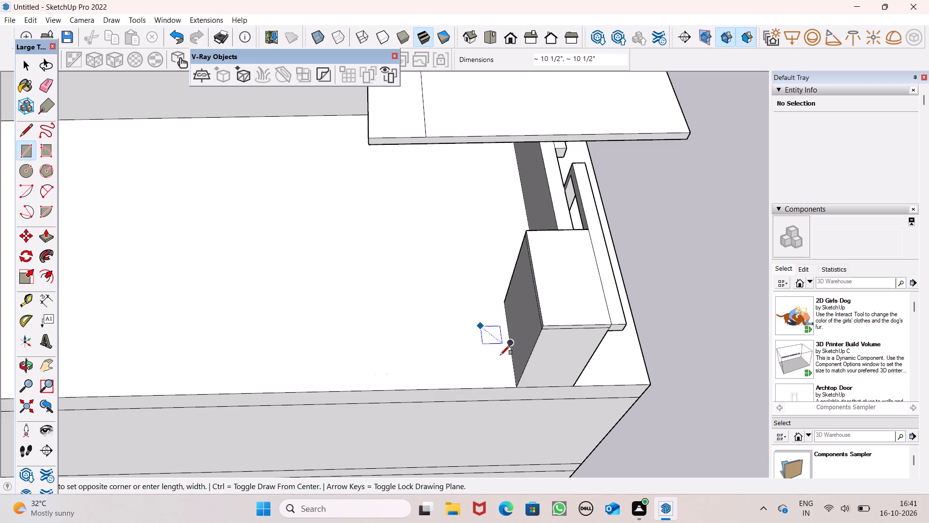
left_click(499, 354)
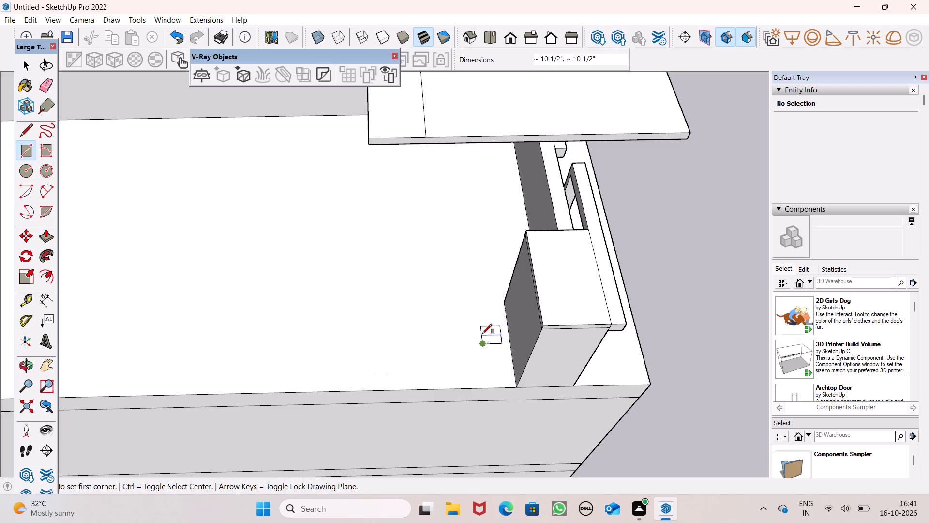
Copy the small square twice along the terrace to form an evenly spaced row of three leading away from the corner block.
key("space")
double_click(494, 337)
key("m")
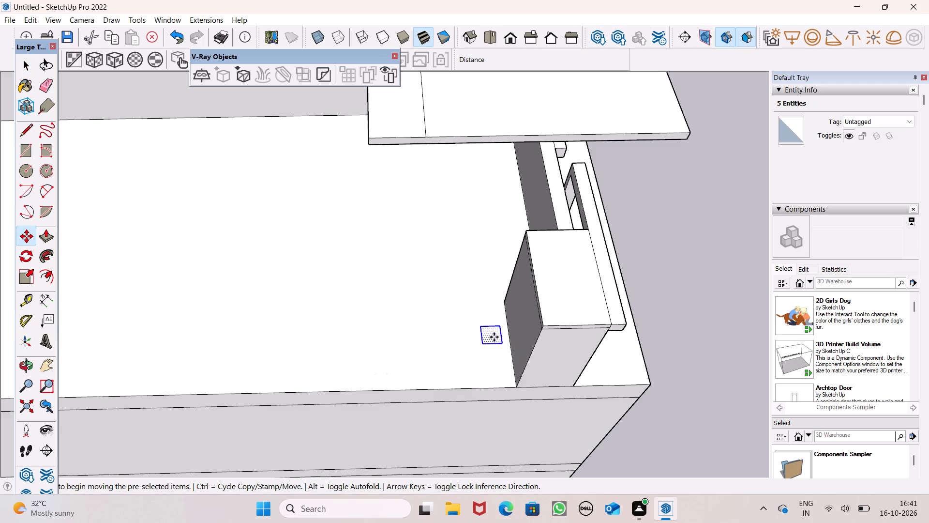
key("Return")
left_click_drag(483, 345, 478, 346)
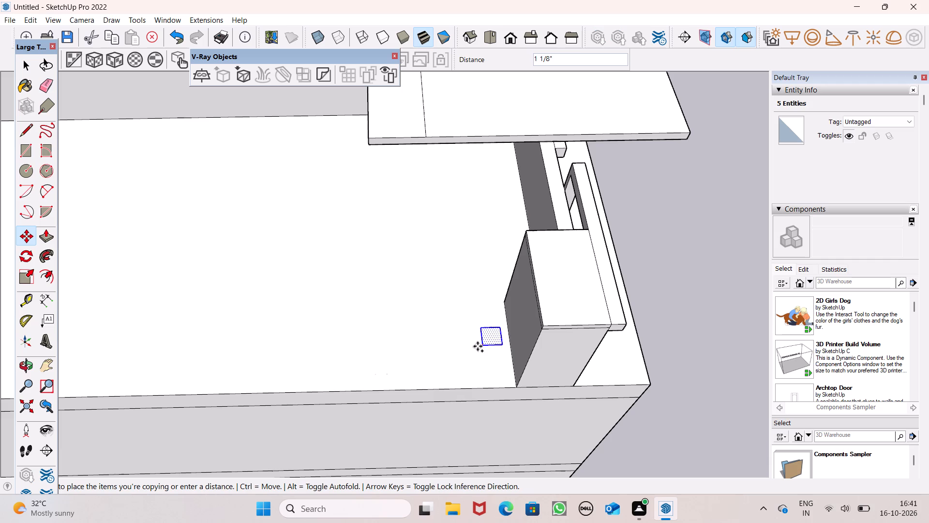
left_click_drag(478, 346, 430, 350)
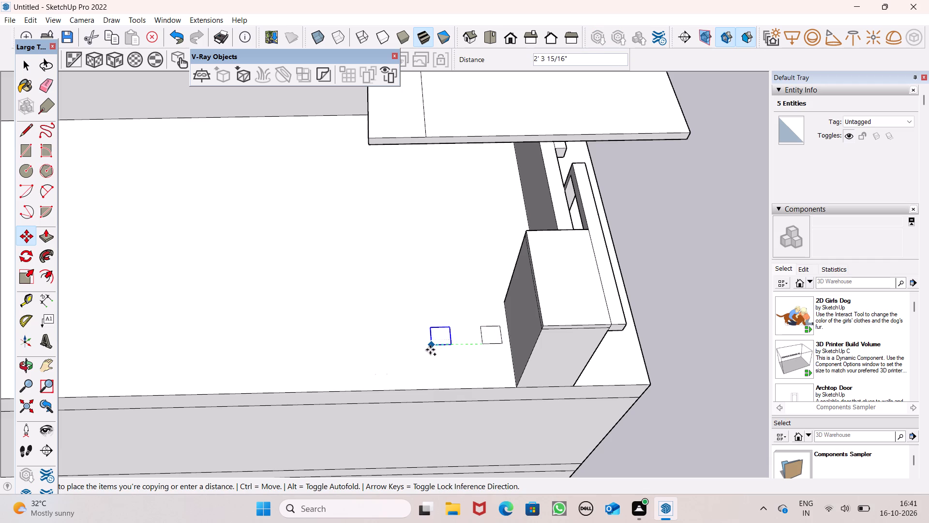
left_click_drag(430, 350, 428, 350)
left_click_drag(427, 345, 427, 344)
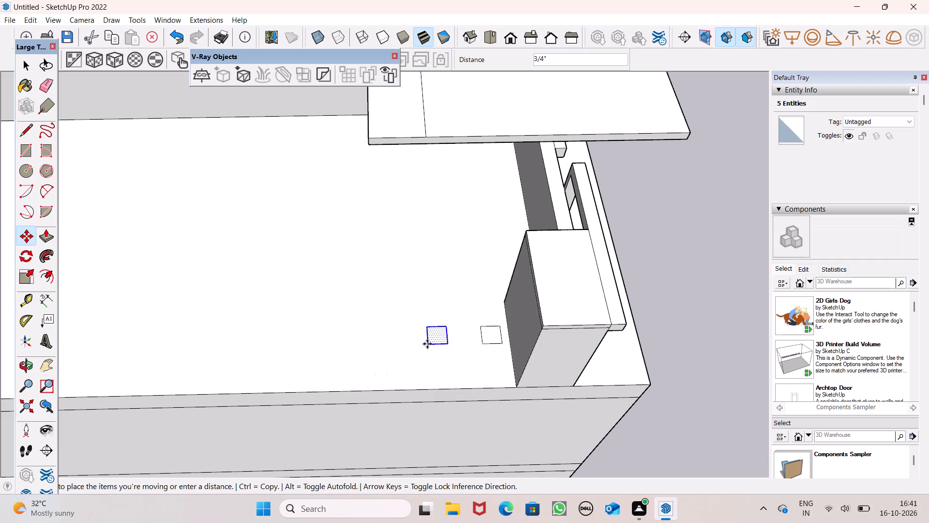
left_click_drag(427, 344, 376, 341)
key("space")
left_click(674, 267)
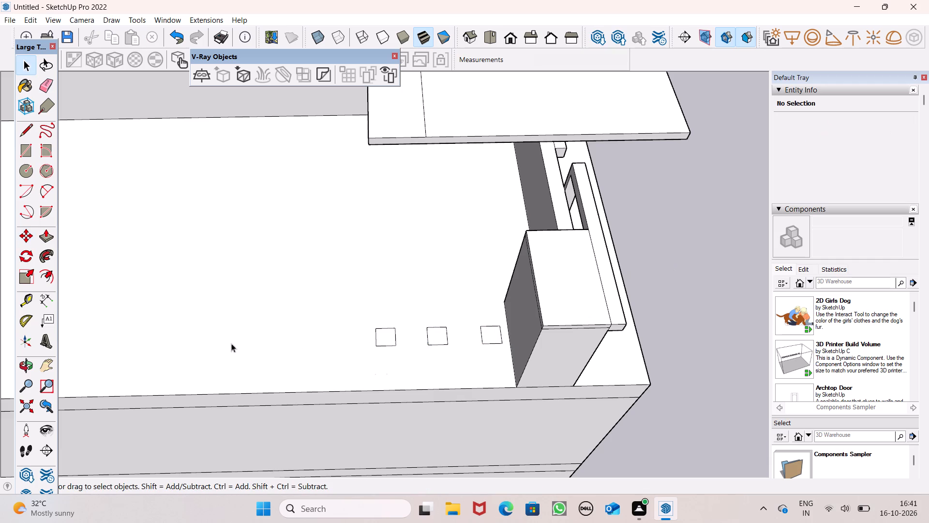
Push/Pull the three small squares on the terrace upward into columns of matching height, about 9' 1".
left_click(48, 238)
scroll(317, 314, "down", 1)
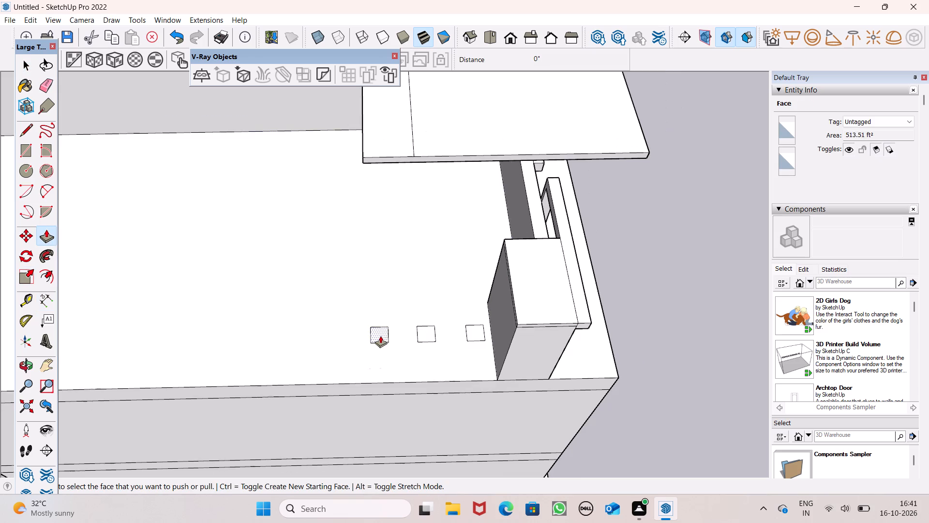
middle_click_drag(385, 333, 389, 320)
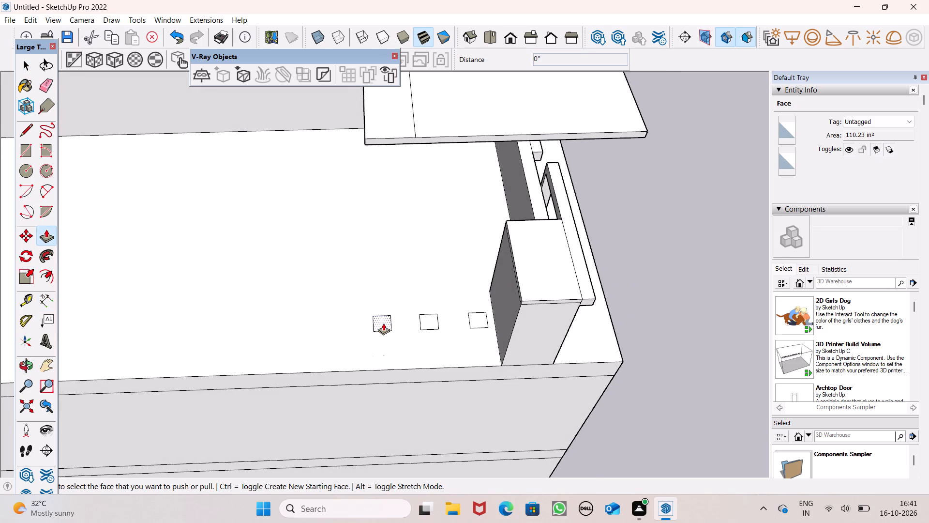
left_click_drag(383, 323, 377, 185)
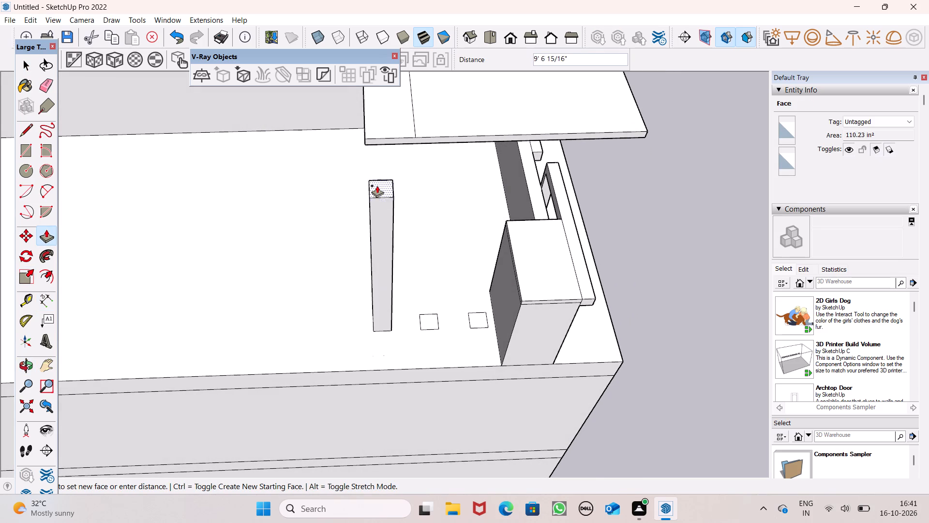
left_click_drag(377, 185, 376, 197)
left_click_drag(376, 197, 376, 196)
left_click_drag(427, 323, 430, 298)
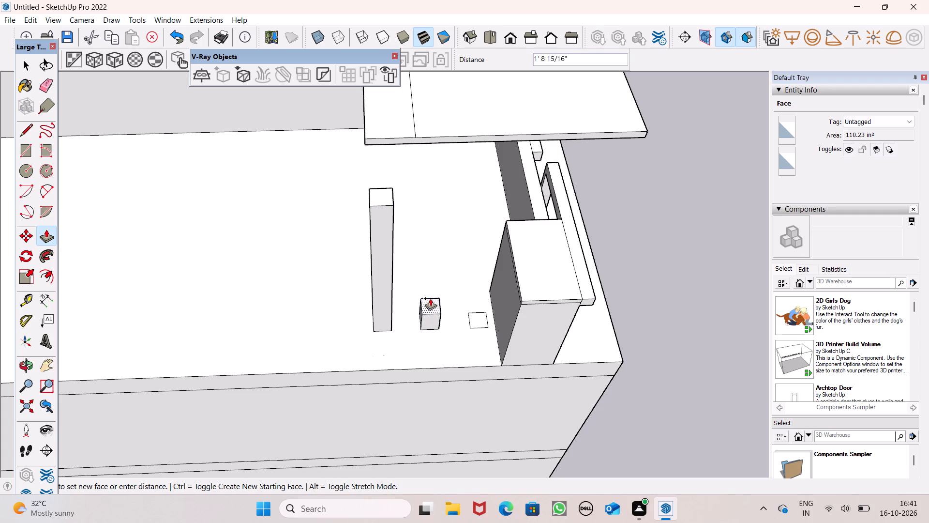
left_click_drag(430, 298, 397, 217)
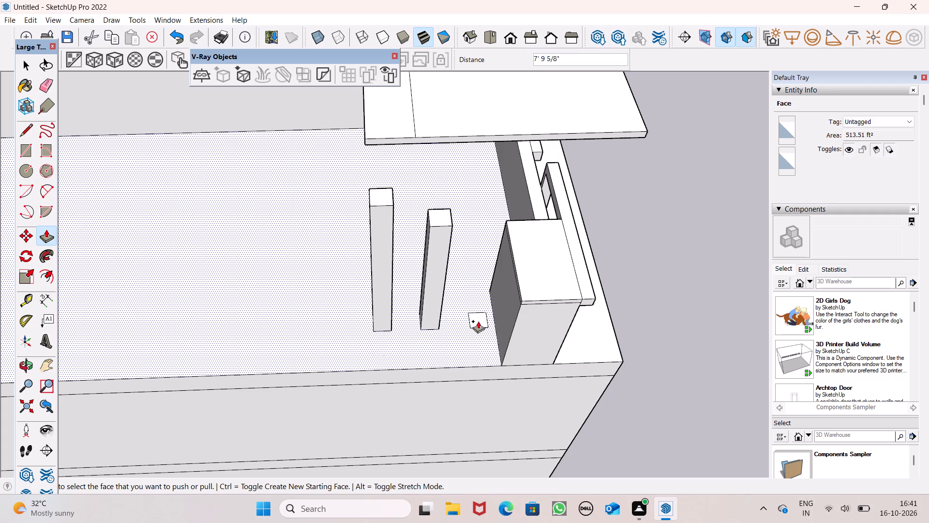
left_click_drag(478, 320, 389, 203)
left_click_drag(441, 216, 441, 216)
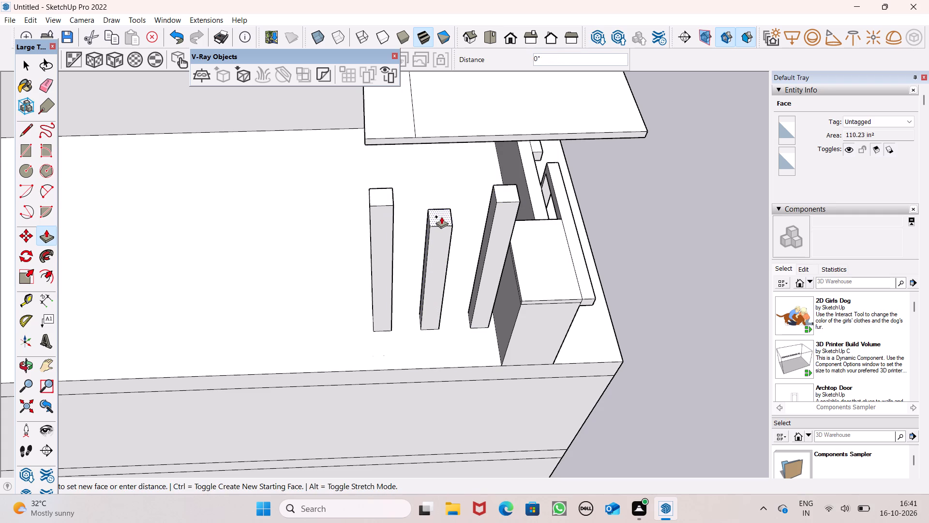
left_click_drag(441, 216, 384, 203)
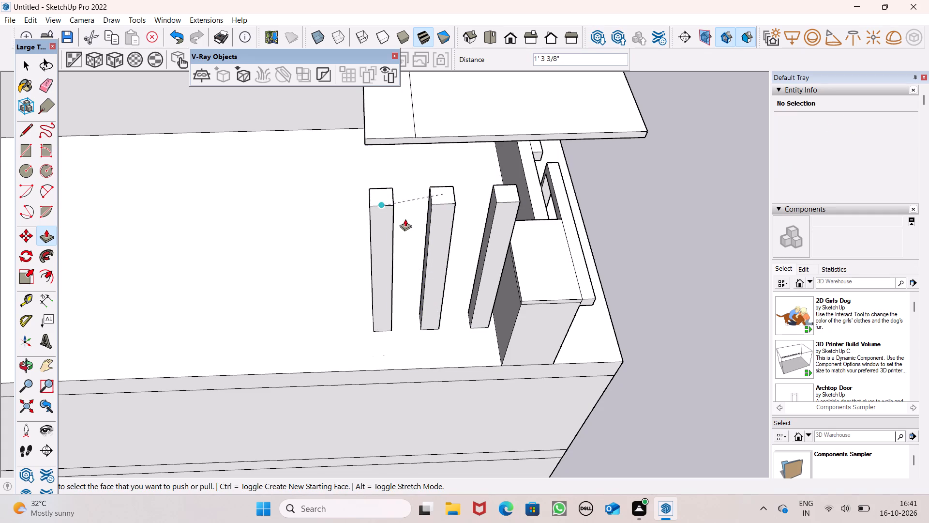
Push/Pull the overhanging roof slab's end face inward about 1' 1/16" to shorten the overhang.
scroll(406, 239, "down", 3)
middle_click_drag(466, 268, 255, 132)
scroll(367, 156, "down", 1)
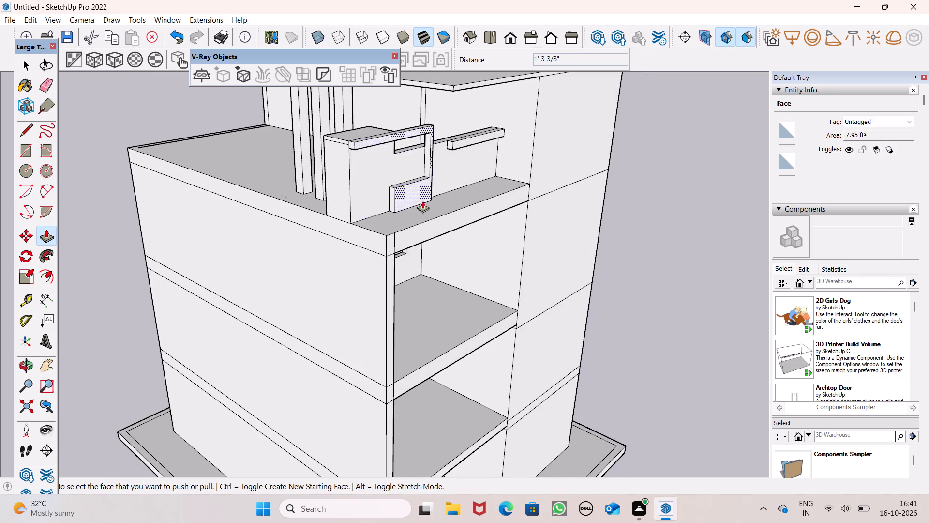
scroll(427, 218, "down", 4)
middle_click_drag(425, 226, 259, 224)
scroll(330, 87, "up", 6)
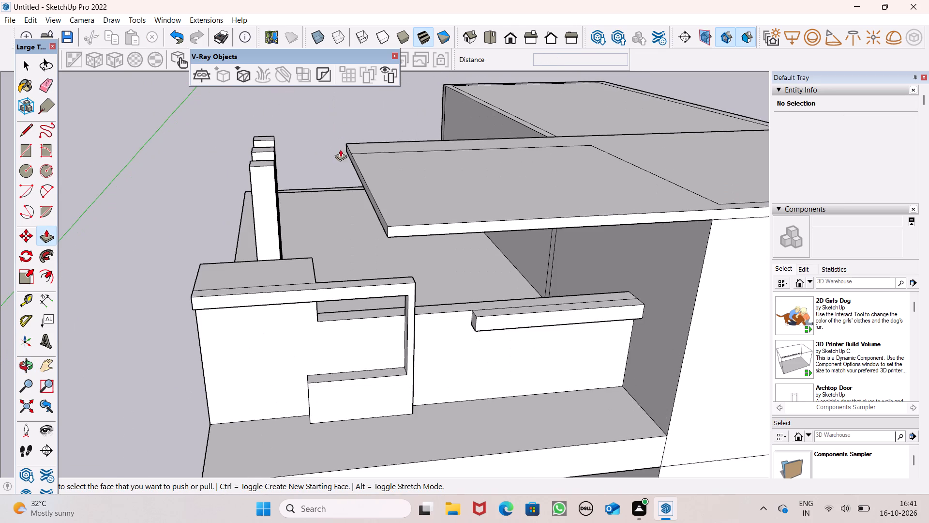
scroll(342, 149, "up", 2)
left_click_drag(362, 178, 403, 175)
scroll(435, 198, "down", 9)
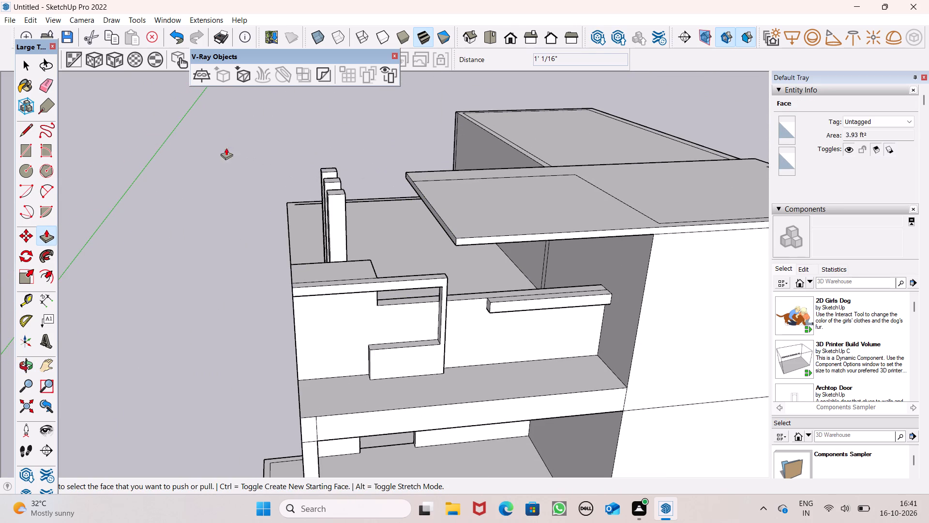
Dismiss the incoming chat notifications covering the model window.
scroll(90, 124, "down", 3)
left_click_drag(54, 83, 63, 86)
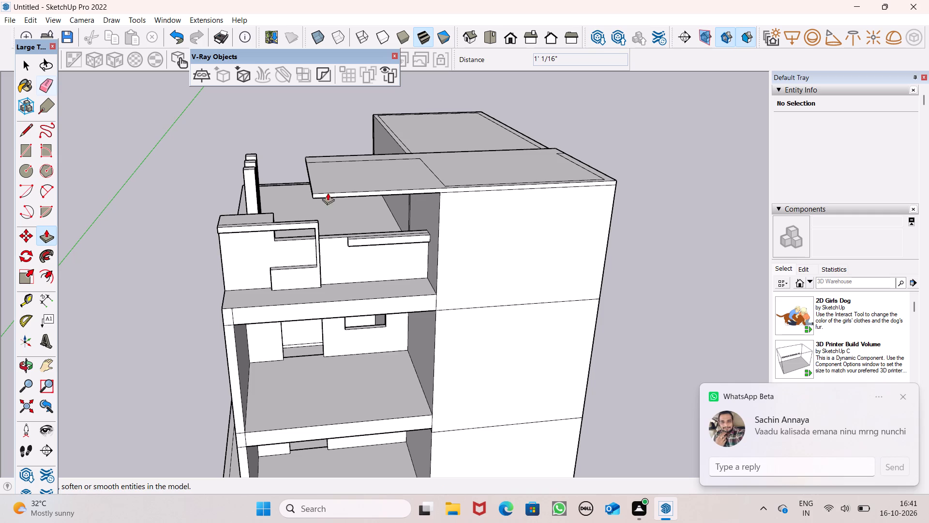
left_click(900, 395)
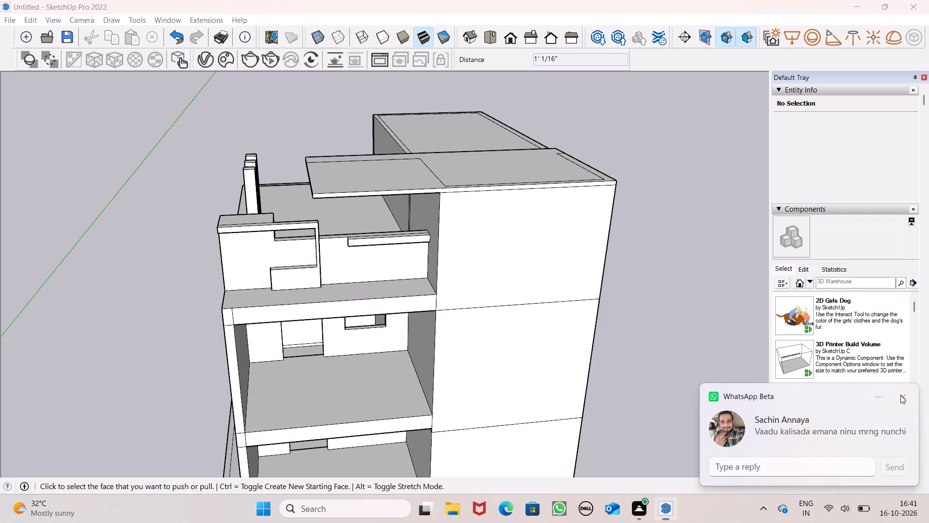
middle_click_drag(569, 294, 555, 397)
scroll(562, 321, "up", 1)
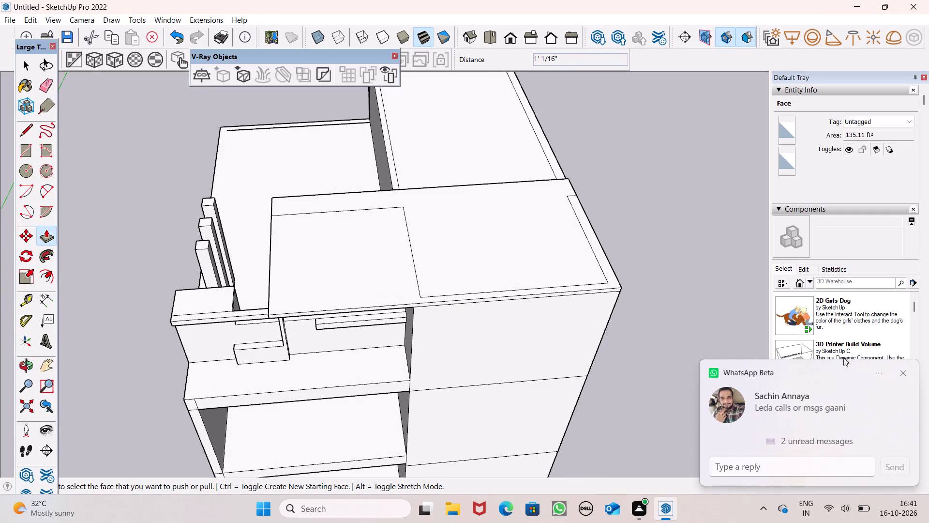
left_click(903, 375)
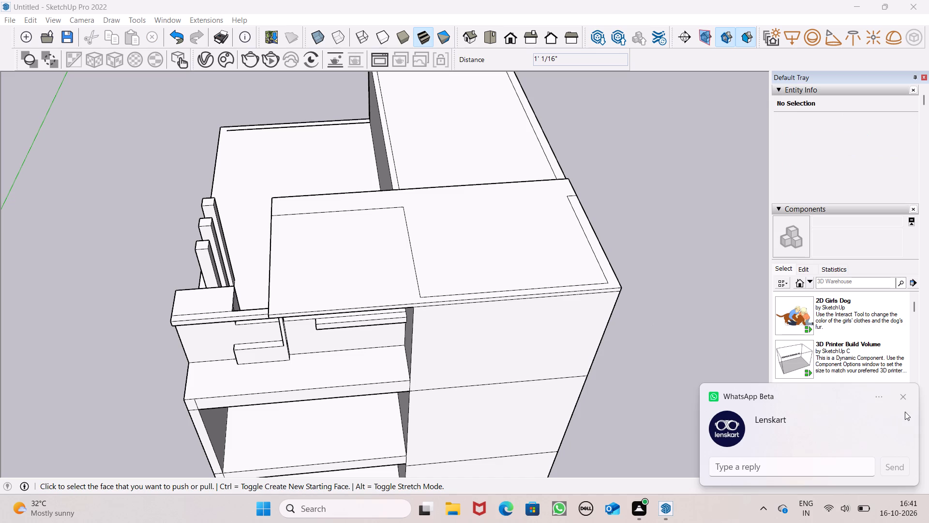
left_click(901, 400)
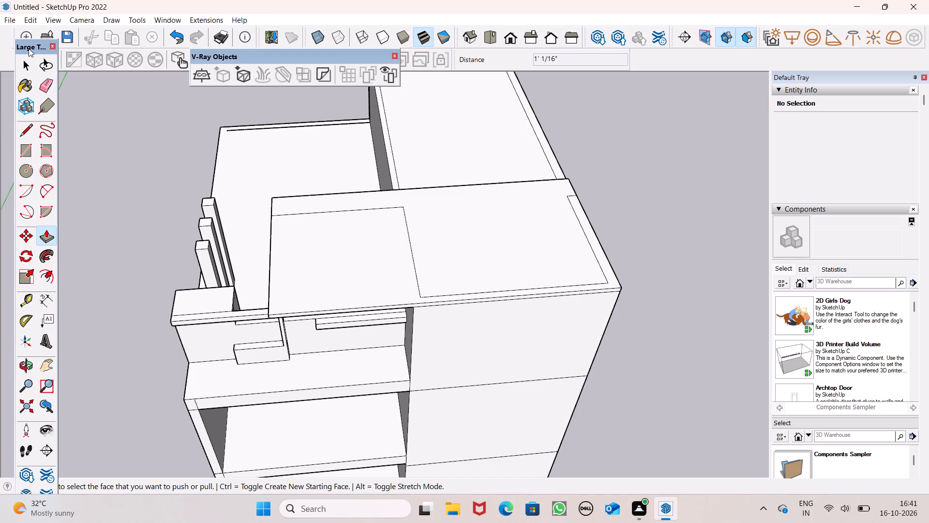
Erase the leftover inner outline edges on the overhanging roof slab's top so it forms one continuous face.
left_click(47, 81)
left_click_drag(375, 209, 421, 248)
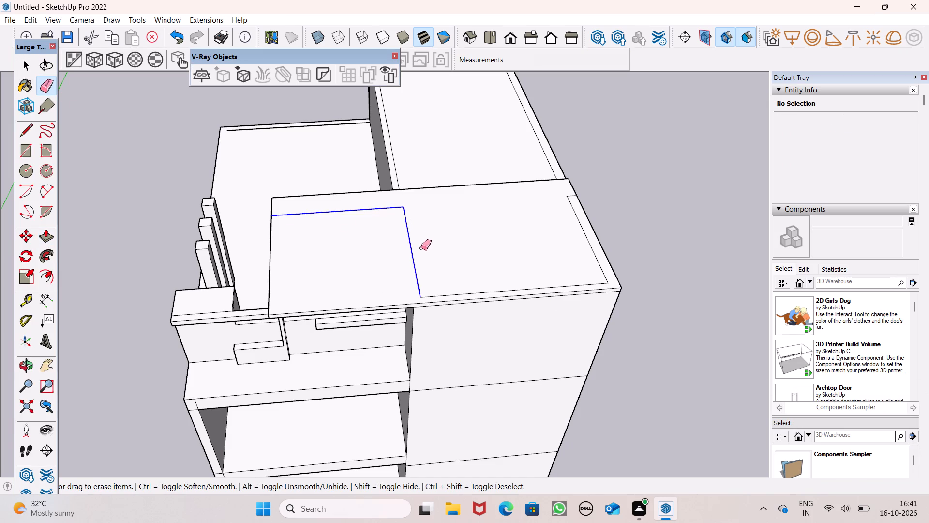
left_click_drag(421, 248, 422, 255)
left_click_drag(446, 282, 447, 293)
left_click_drag(447, 293, 454, 294)
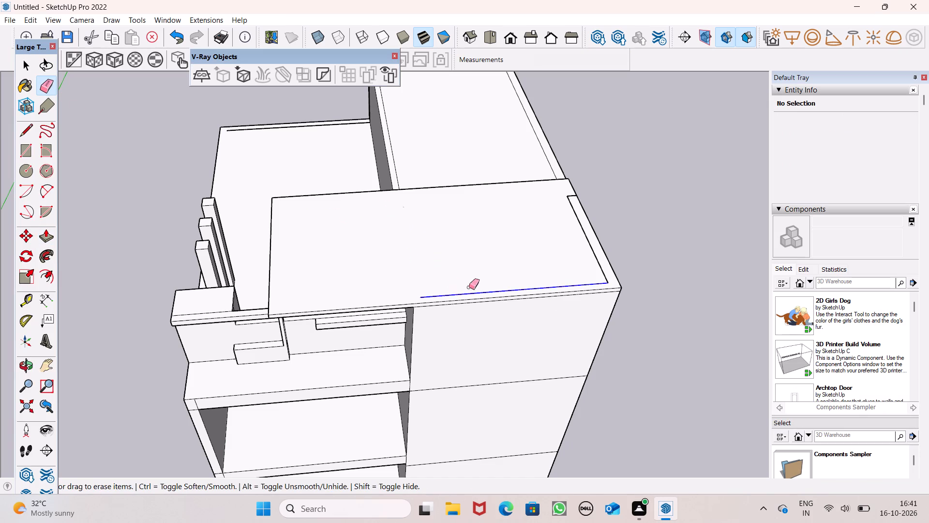
left_click_drag(586, 250, 589, 243)
left_click(572, 198)
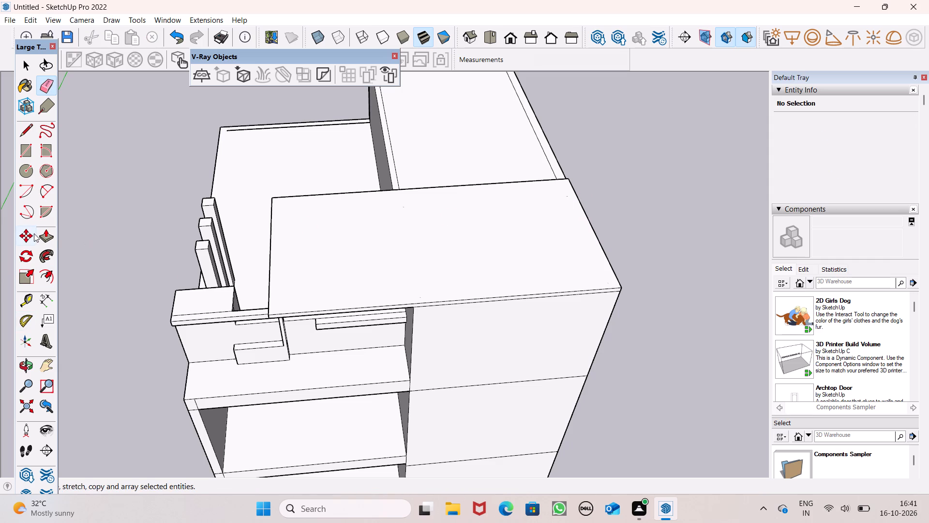
Push/Pull the roof slab's entire top face upward to thicken the tower roof and its overhang.
left_click(53, 236)
scroll(442, 327, "down", 1)
middle_click_drag(446, 326, 436, 276)
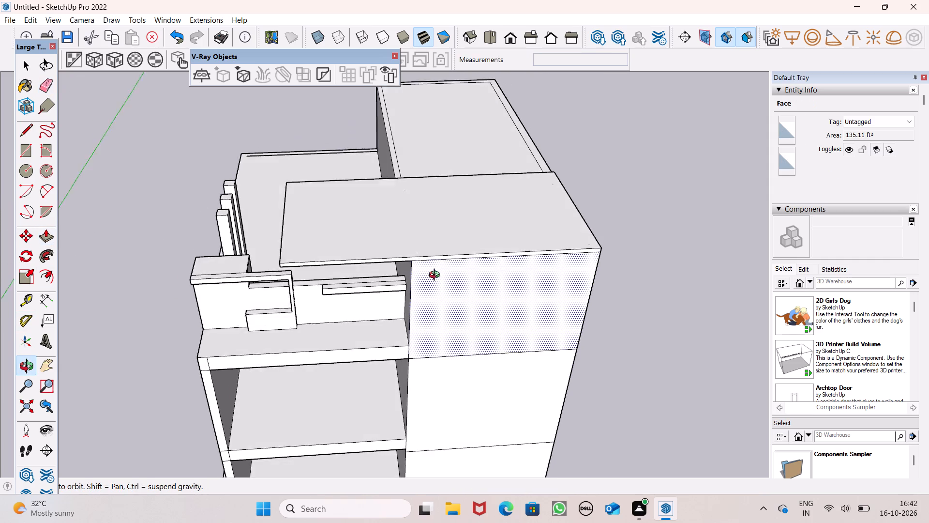
middle_click_drag(436, 276, 434, 272)
scroll(357, 205, "up", 2)
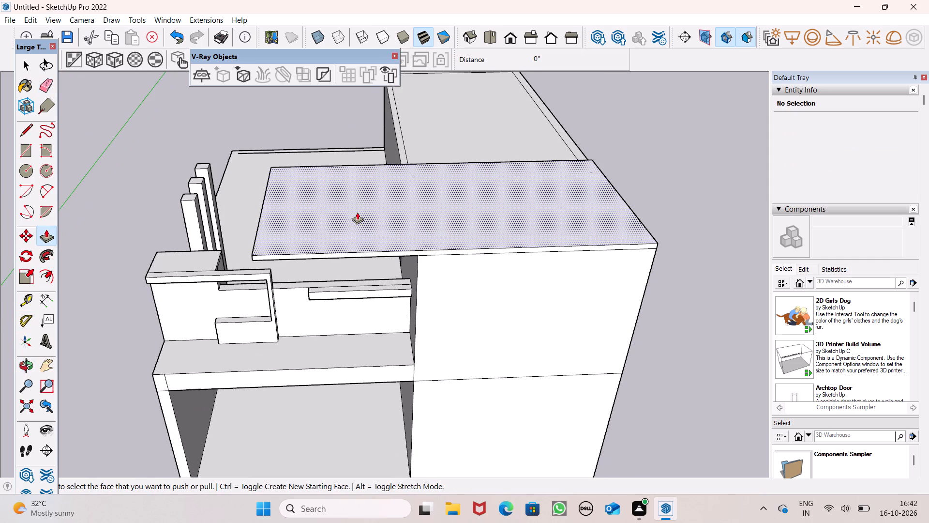
left_click_drag(345, 241, 347, 230)
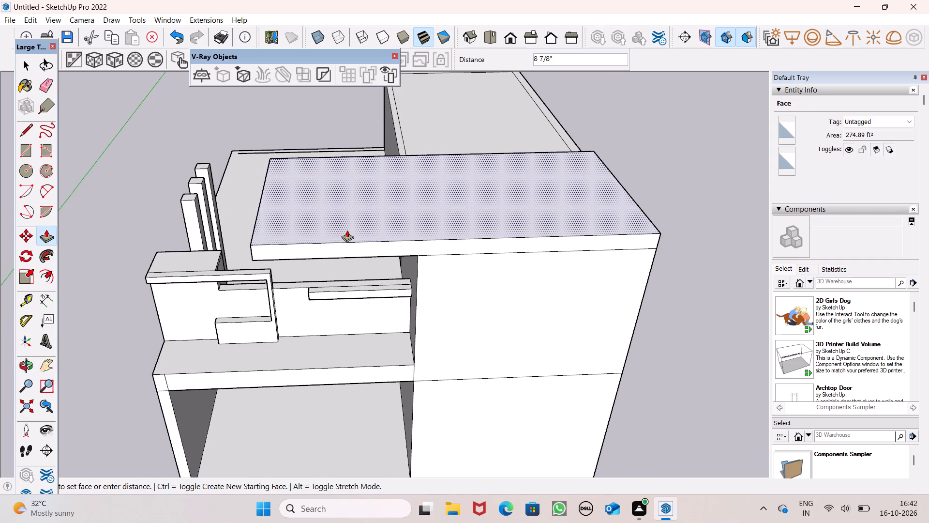
left_click_drag(347, 230, 348, 220)
Push/Pull the overhanging roof slab's top face about 4 1/8" to divide off a thin band along its upper edge.
middle_click_drag(342, 232, 481, 189)
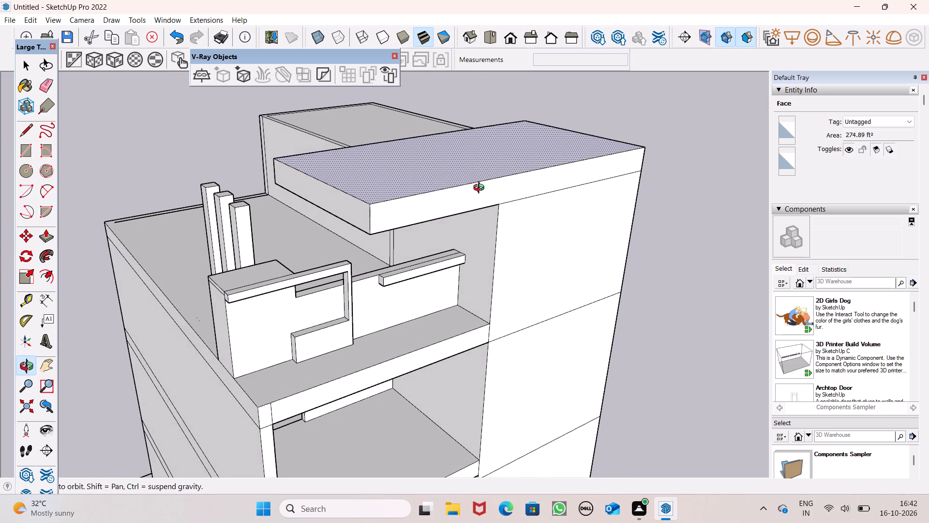
middle_click_drag(481, 189, 405, 225)
left_click_drag(350, 216, 351, 216)
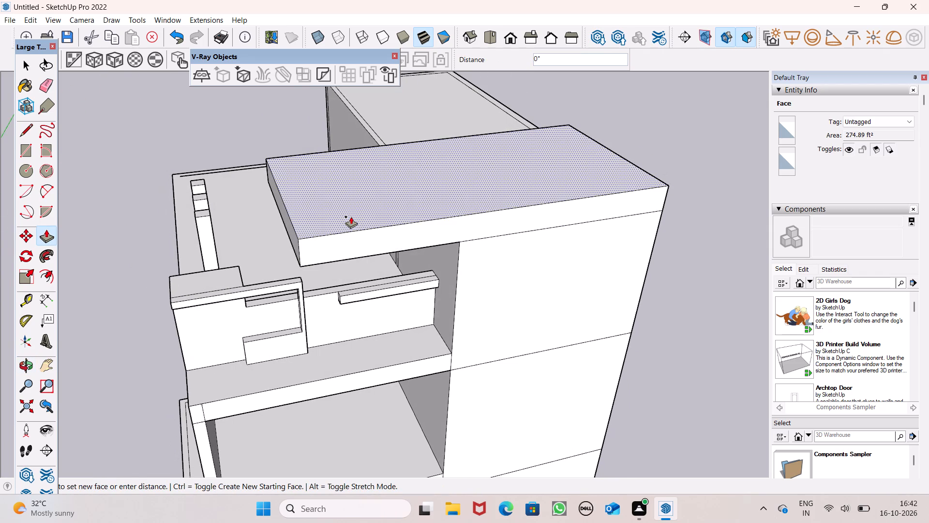
left_click_drag(351, 216, 352, 221)
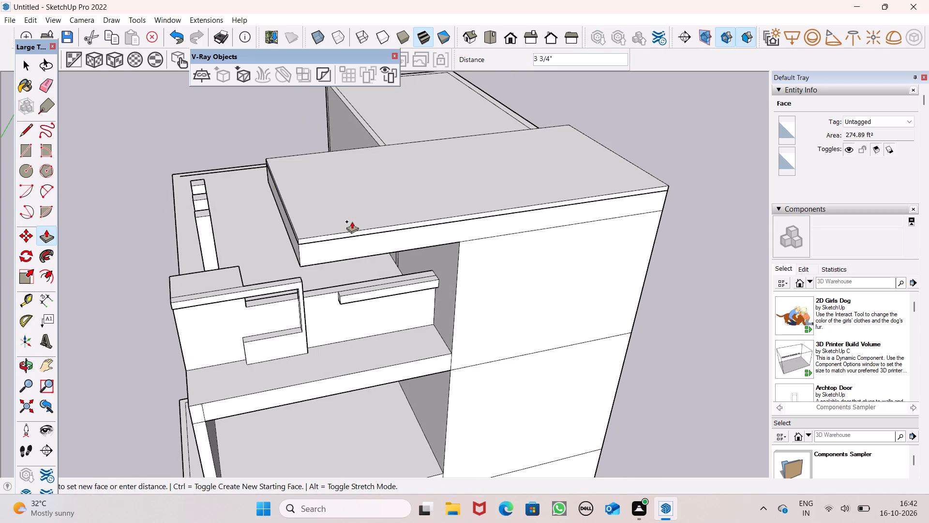
left_click_drag(352, 221, 352, 222)
Examine the roof slab's overhang and the tops of the three terrace columns from several angles.
middle_click_drag(359, 236, 479, 173)
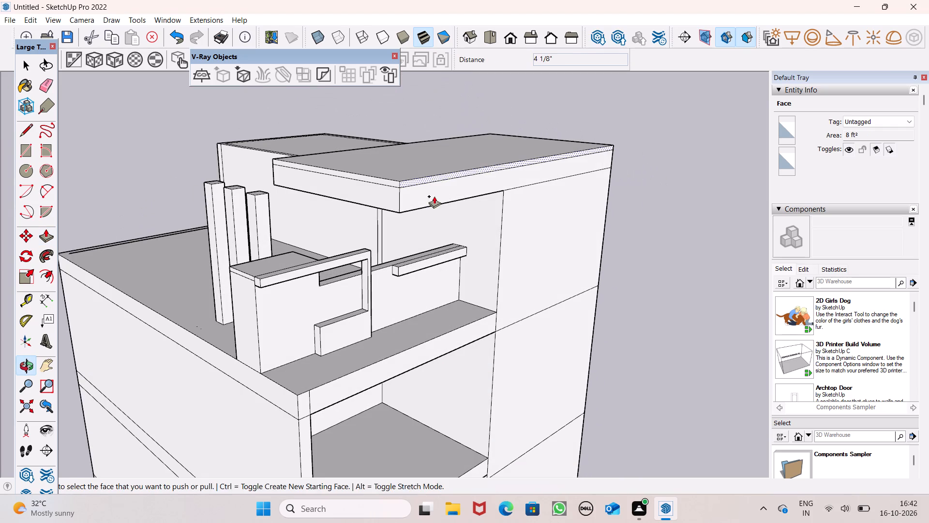
middle_click_drag(369, 185, 271, 281)
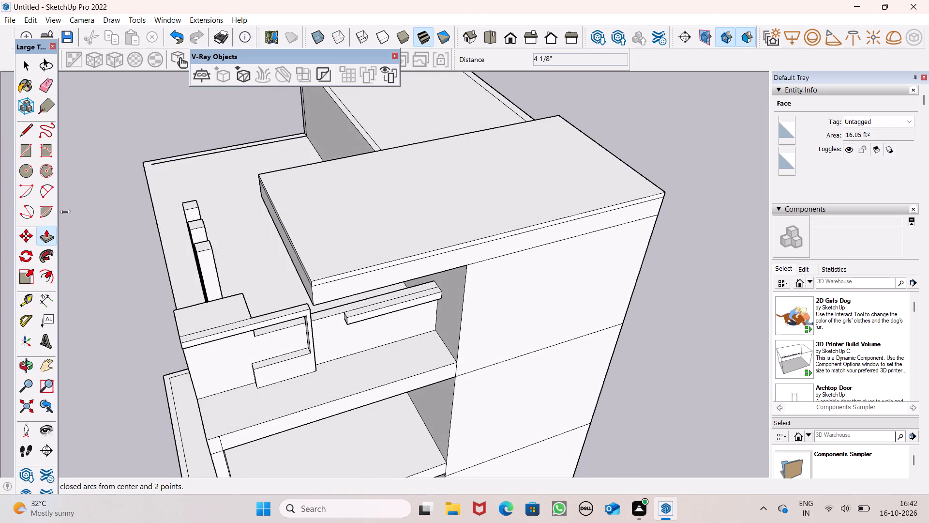
middle_click_drag(280, 265, 271, 270)
scroll(275, 240, "up", 5)
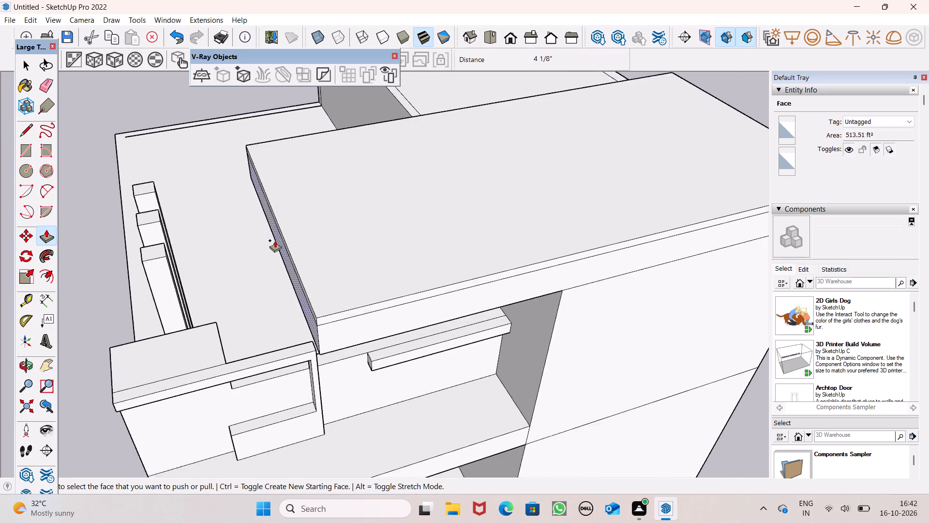
middle_click_drag(228, 278, 185, 216)
scroll(182, 216, "up", 1)
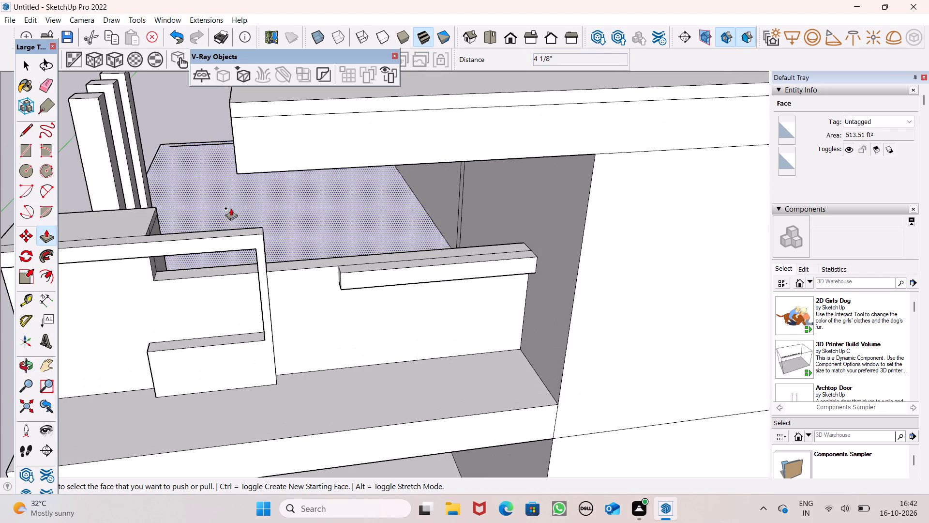
scroll(287, 197, "down", 1)
scroll(227, 198, "down", 4)
scroll(196, 79, "up", 1)
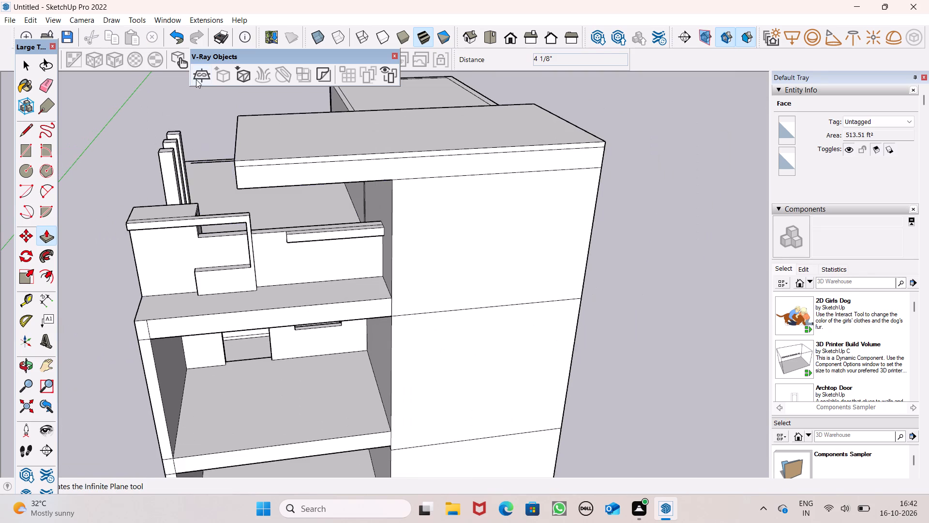
scroll(196, 79, "up", 5)
scroll(236, 163, "down", 1)
middle_click_drag(237, 195, 200, 230)
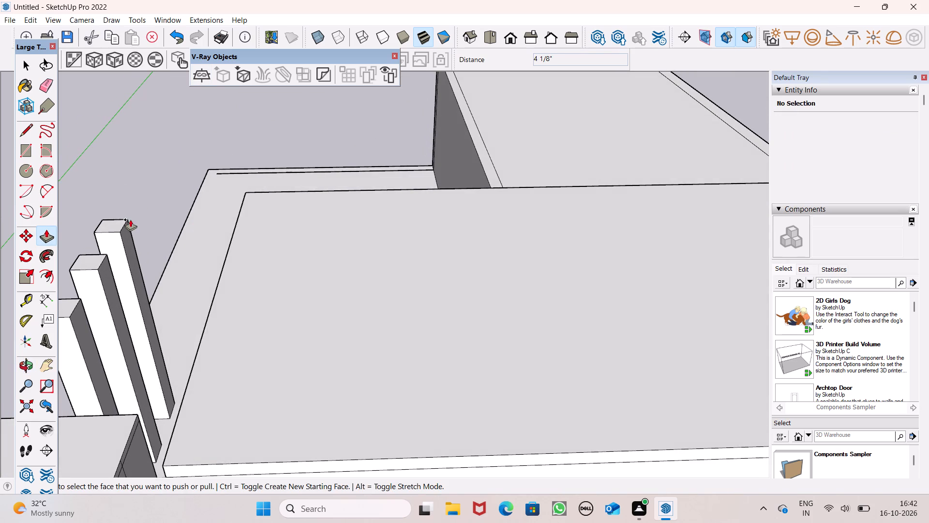
middle_click_drag(239, 222, 396, 146)
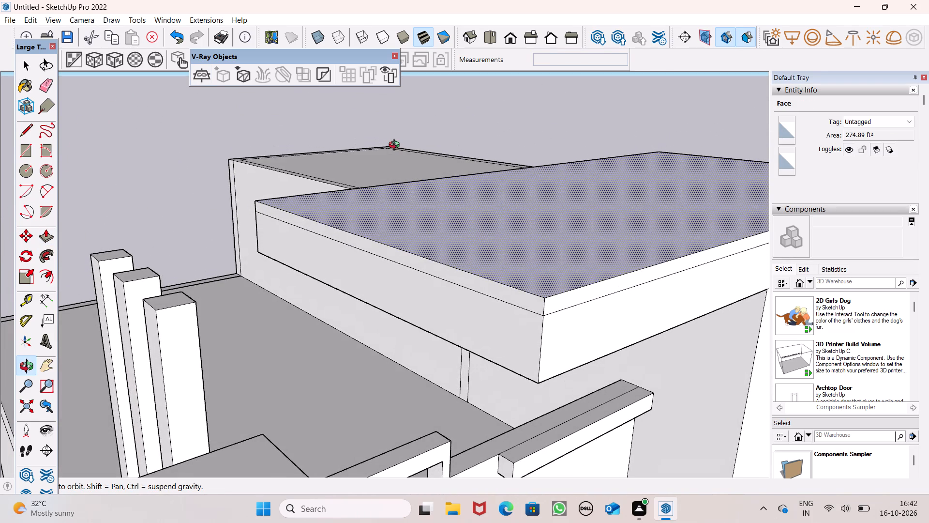
middle_click_drag(396, 146, 268, 172)
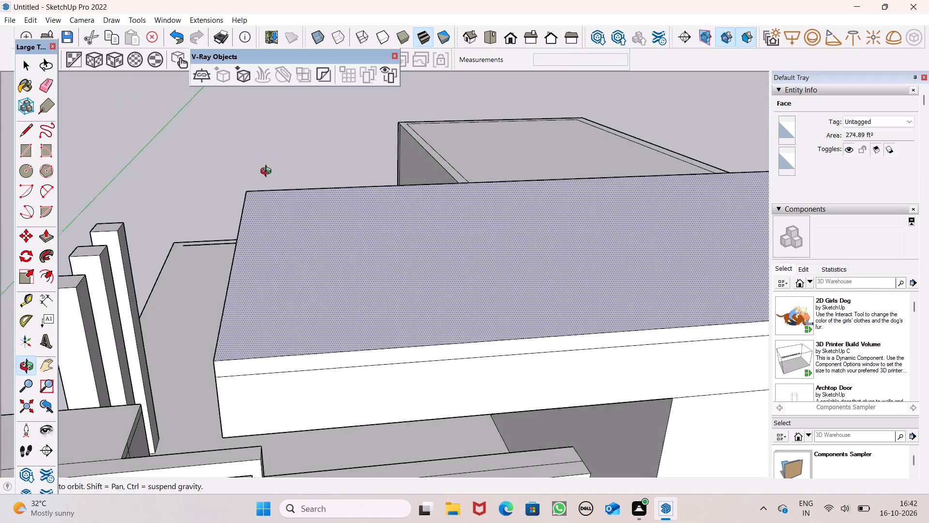
middle_click_drag(268, 172, 255, 175)
scroll(225, 143, "down", 3)
scroll(158, 203, "up", 8)
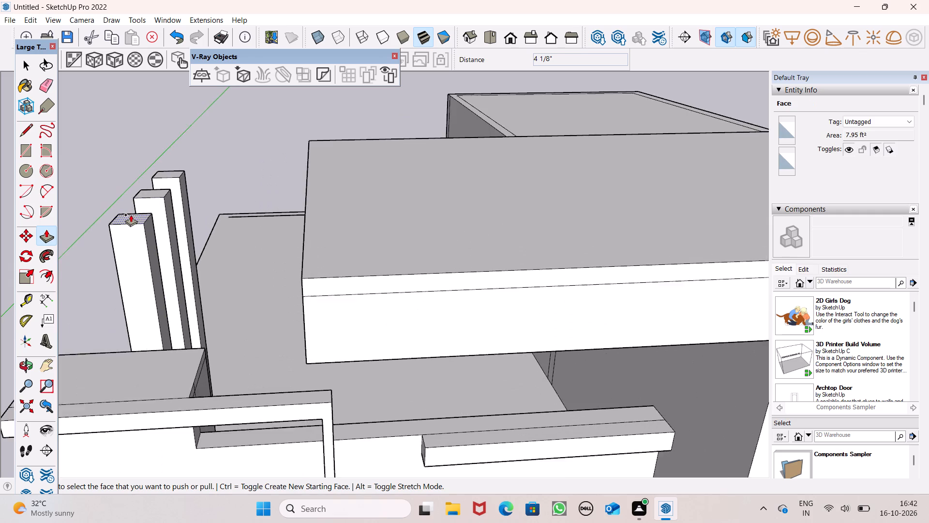
scroll(131, 215, "up", 4)
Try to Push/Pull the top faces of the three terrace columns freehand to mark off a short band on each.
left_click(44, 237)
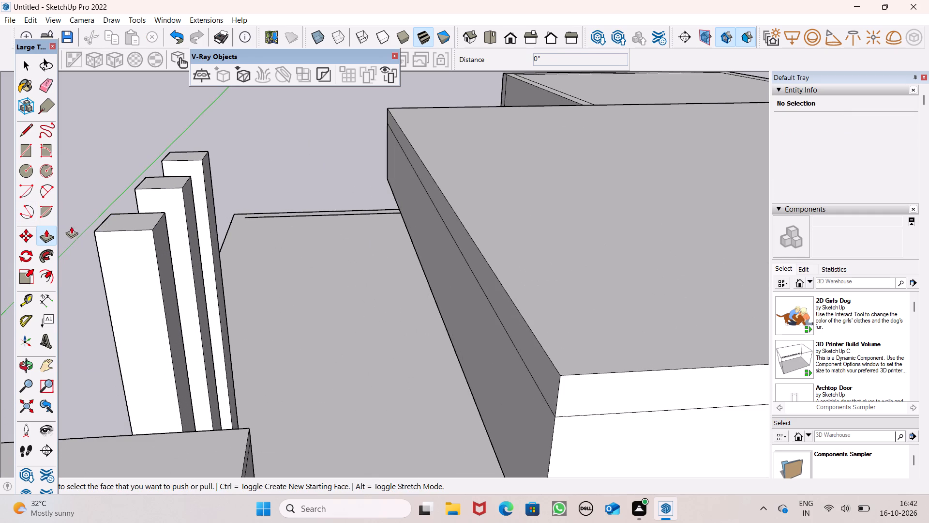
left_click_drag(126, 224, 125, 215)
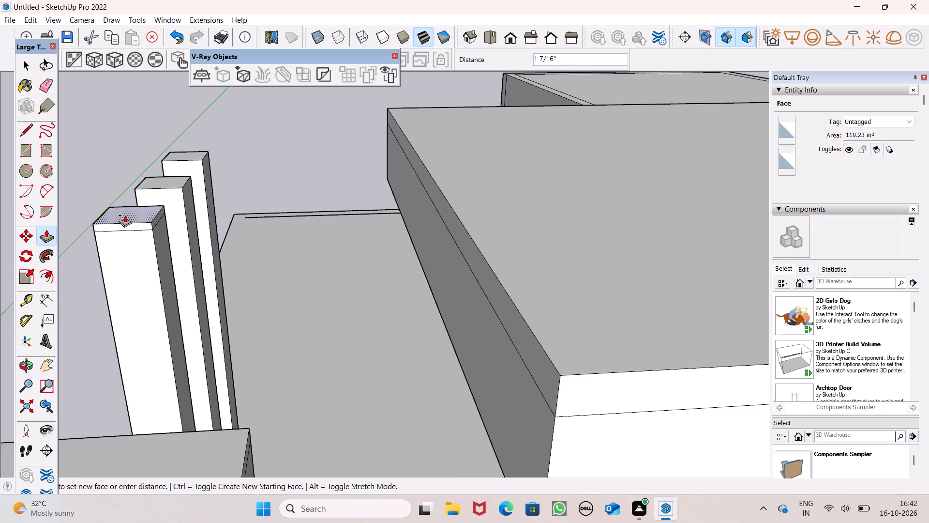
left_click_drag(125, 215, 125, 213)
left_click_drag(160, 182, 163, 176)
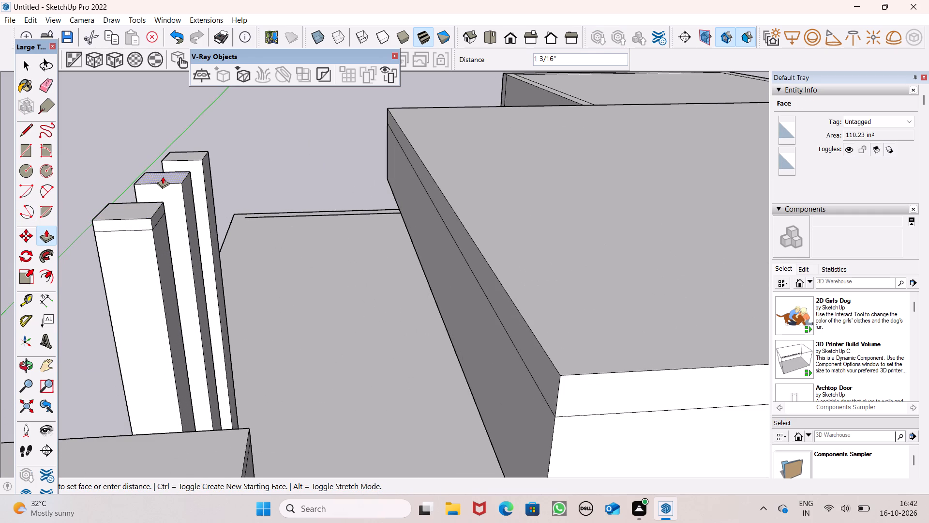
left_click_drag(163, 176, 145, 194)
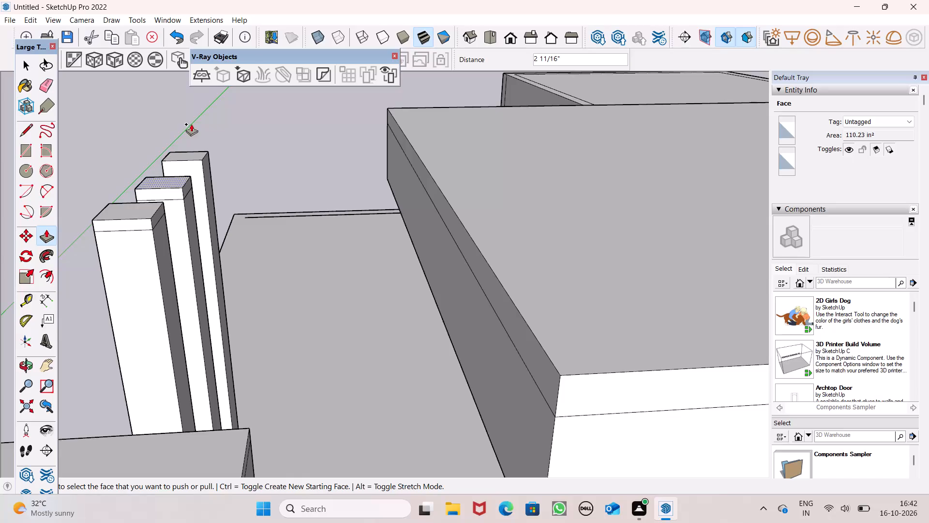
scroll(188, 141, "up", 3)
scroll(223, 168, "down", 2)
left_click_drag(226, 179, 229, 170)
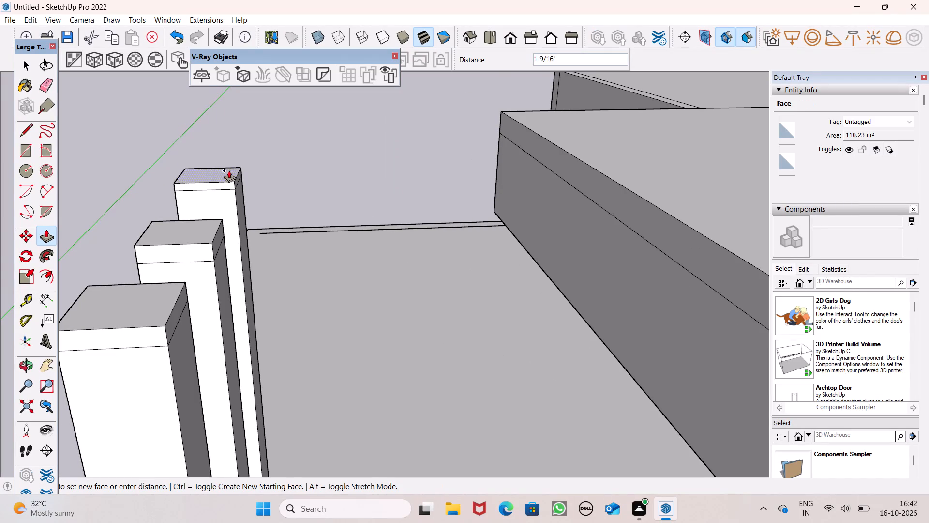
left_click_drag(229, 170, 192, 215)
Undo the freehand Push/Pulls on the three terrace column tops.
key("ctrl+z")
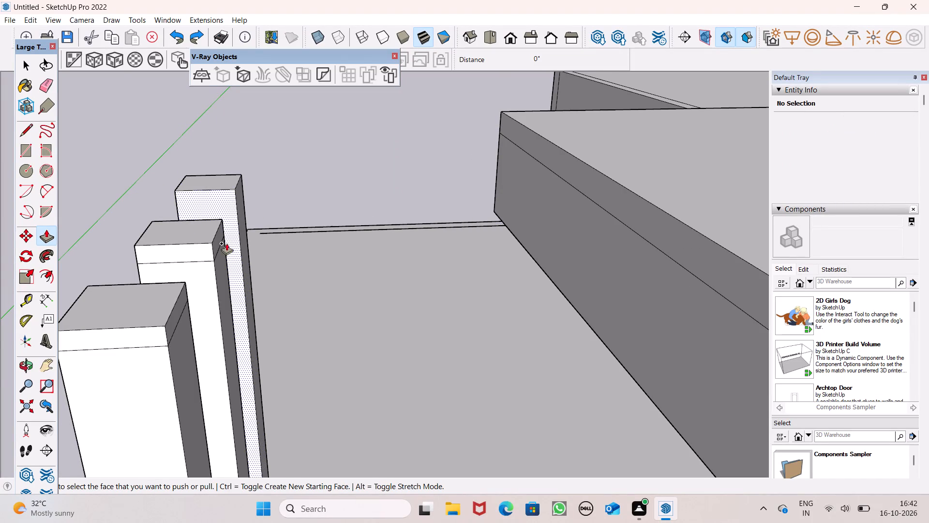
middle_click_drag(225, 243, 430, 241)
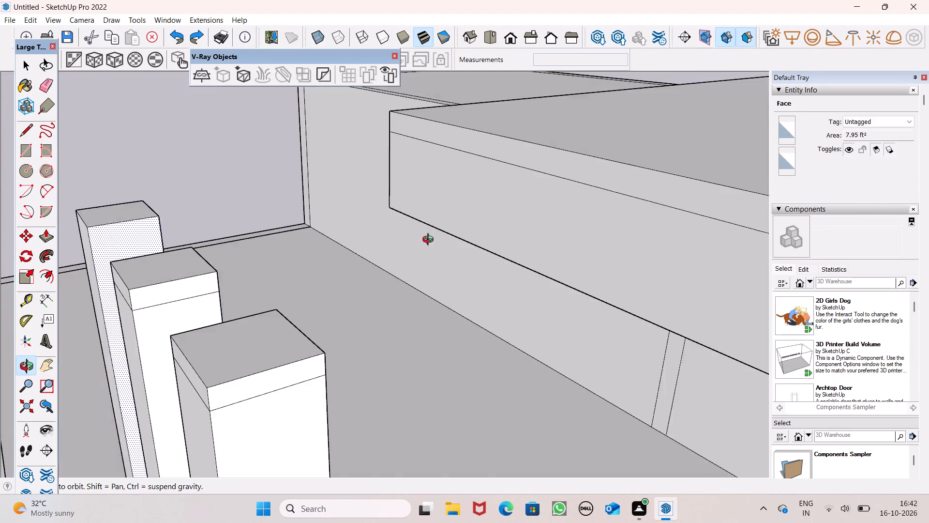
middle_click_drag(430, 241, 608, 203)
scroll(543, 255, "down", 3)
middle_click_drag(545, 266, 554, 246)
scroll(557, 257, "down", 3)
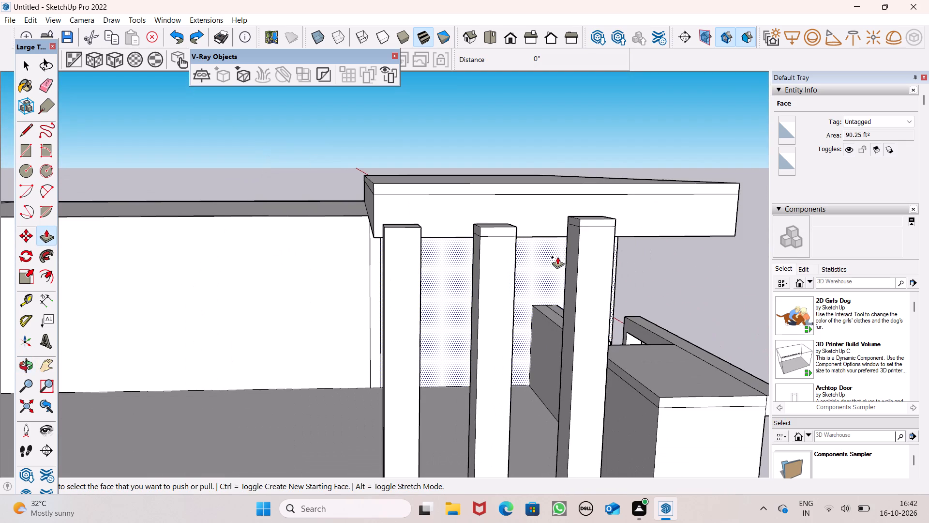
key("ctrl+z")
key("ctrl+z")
Push/Pull the top of the terrace column farthest from the corner block upward 2" as a separate band.
middle_click(553, 242)
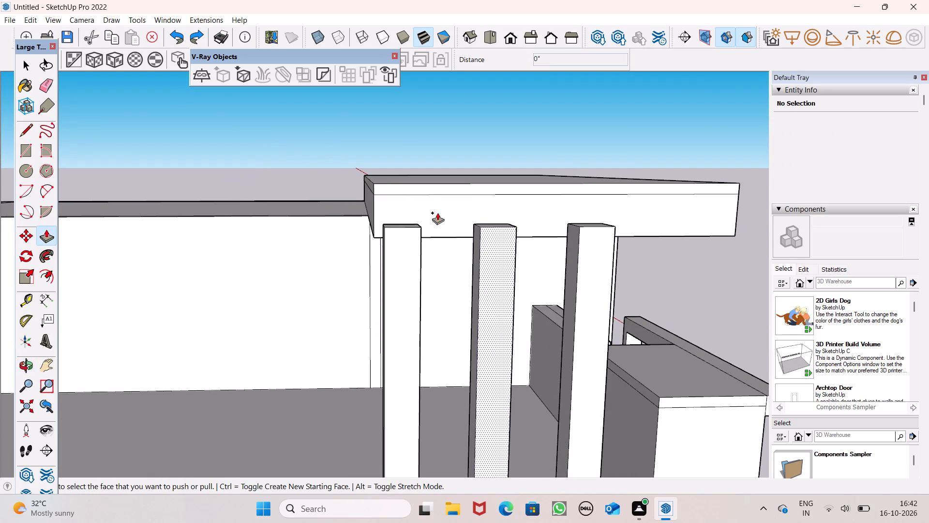
scroll(437, 199, "up", 5)
scroll(437, 204, "down", 3)
middle_click_drag(459, 240, 470, 301)
scroll(413, 335, "up", 3)
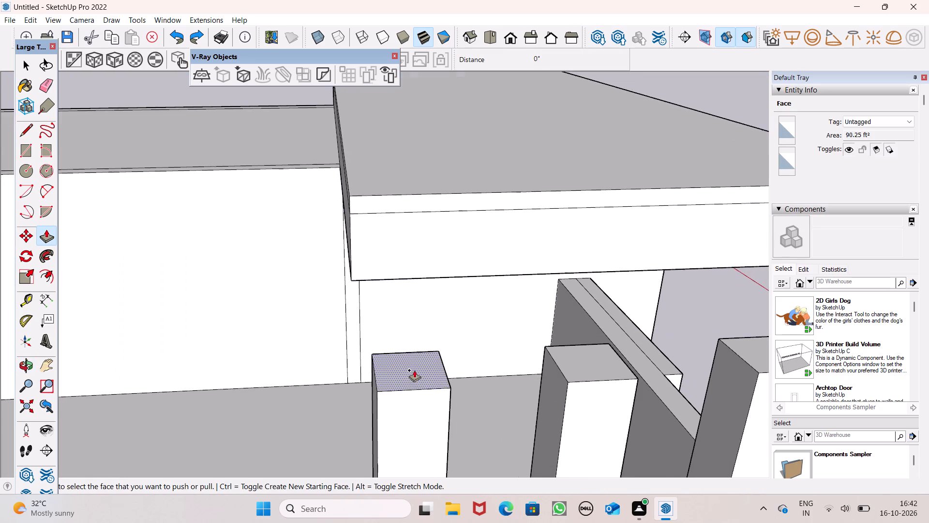
left_click_drag(417, 378, 417, 365)
type("2\"")
key("Return")
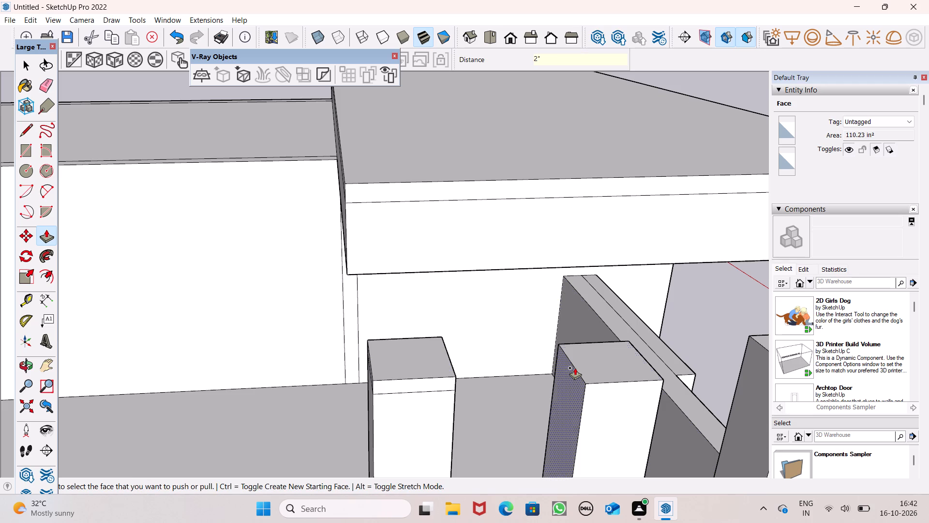
Push/Pull the tops of the middle terrace column and the one nearest the corner block upward 2" each.
left_click_drag(584, 369, 580, 359)
type("2\"")
left_click_drag(580, 359, 577, 359)
key("Return")
scroll(431, 326, "down", 6)
scroll(601, 343, "up", 4)
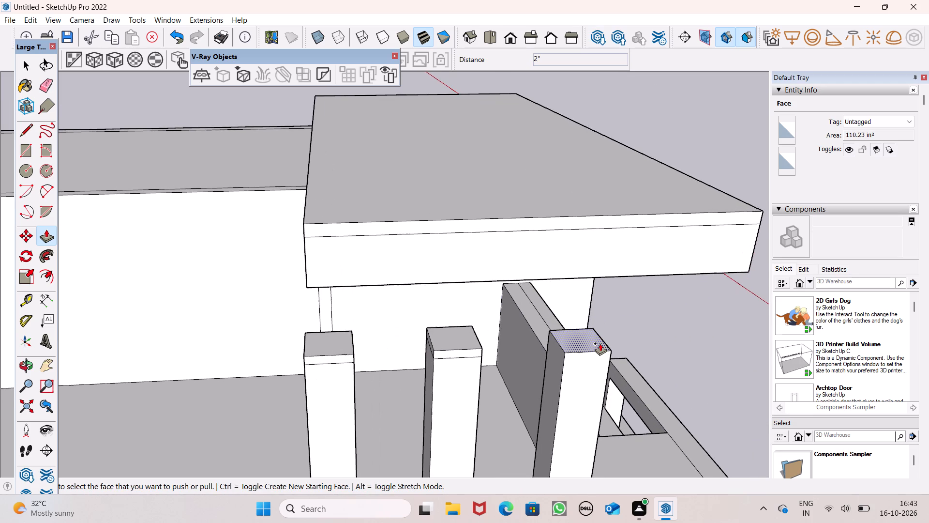
left_click_drag(600, 343, 592, 333)
key("2")
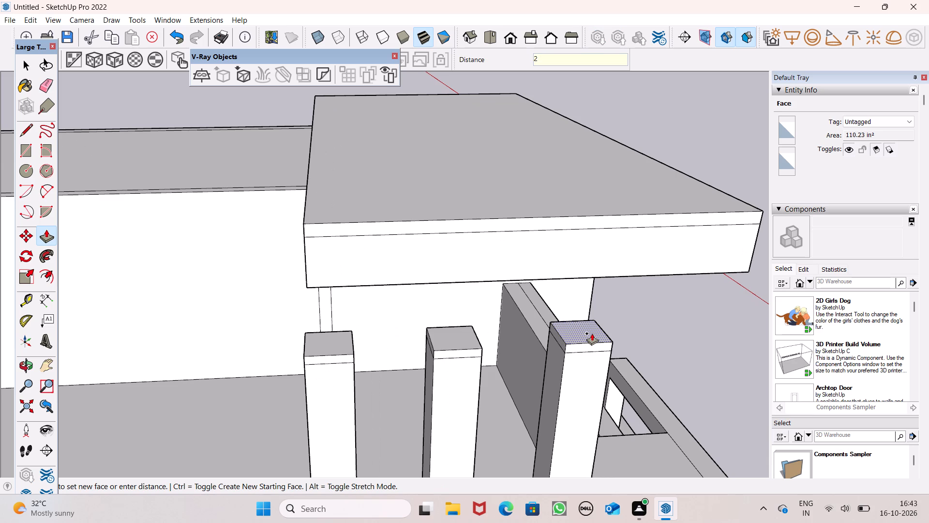
left_click_drag(592, 333, 592, 334)
key("shift+quotedbl")
key("Return")
Push/Pull the farthest column's top band sideways about 4' 6 3/16" to form a beam reaching the overhanging roof slab.
scroll(531, 338, "down", 3)
middle_click_drag(521, 364, 451, 396)
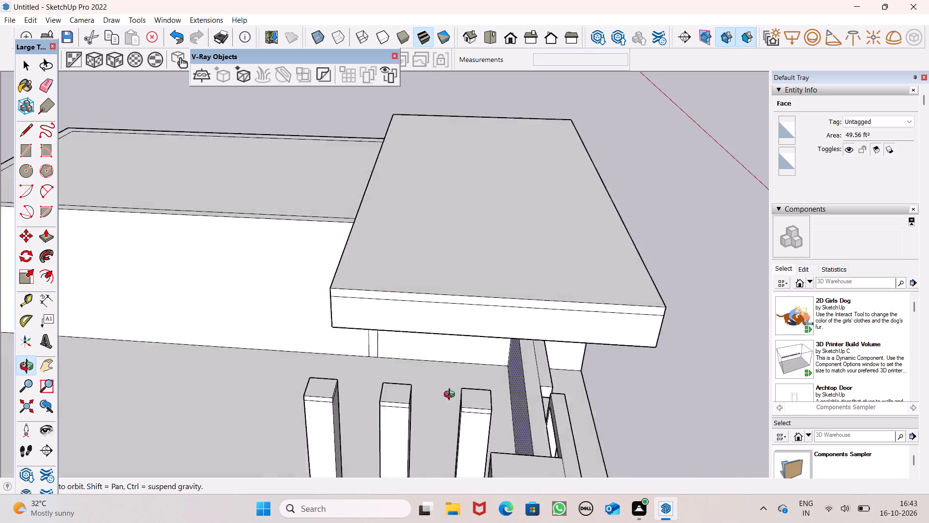
middle_click_drag(451, 396, 140, 361)
scroll(156, 221, "up", 6)
scroll(175, 215, "down", 5)
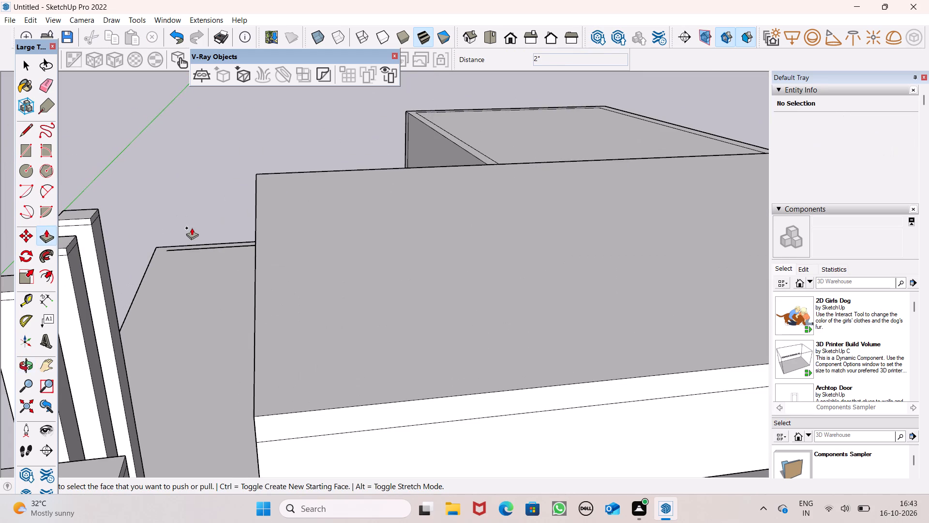
scroll(116, 226, "up", 5)
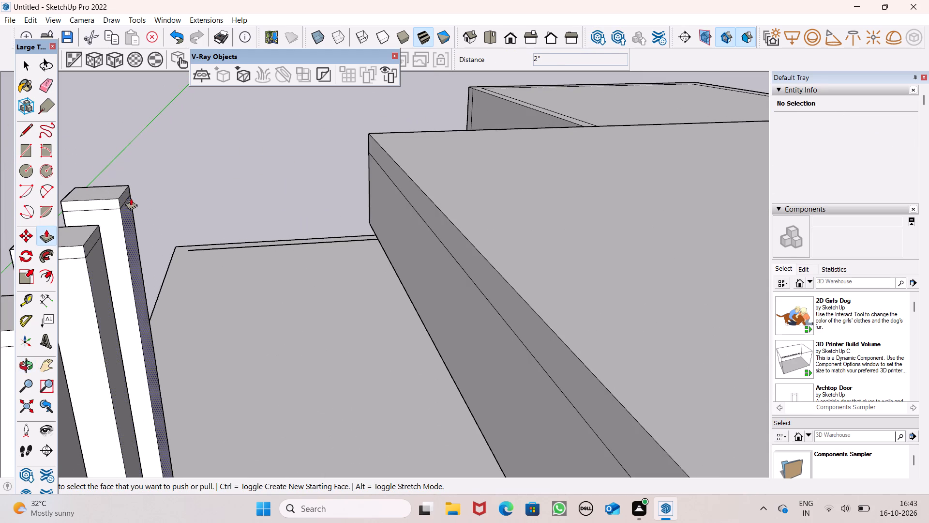
left_click_drag(124, 198, 390, 189)
Push/Pull the top bands of the other two columns about 4' 2 15/16" toward the roof slab to form matching beams.
scroll(321, 167, "down", 6)
middle_click_drag(330, 238, 266, 266)
scroll(250, 200, "up", 3)
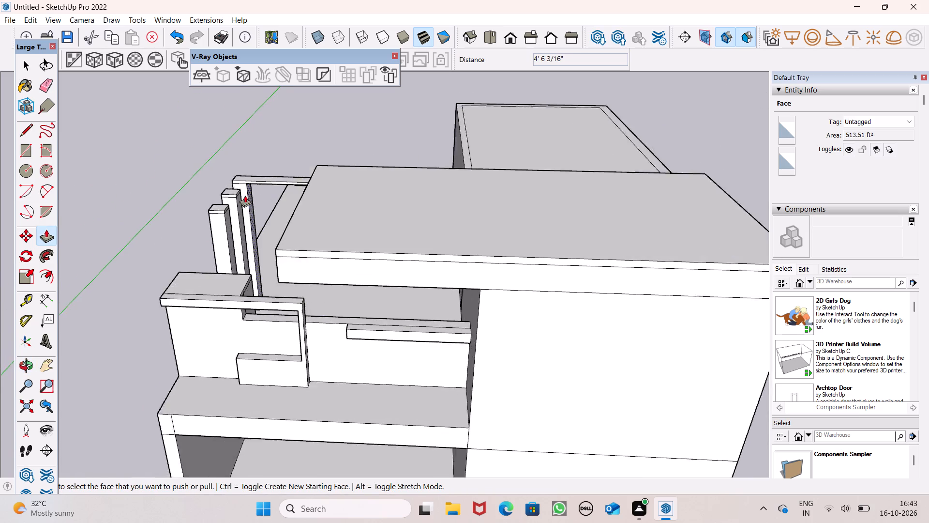
scroll(245, 195, "up", 9)
left_click_drag(231, 193, 450, 205)
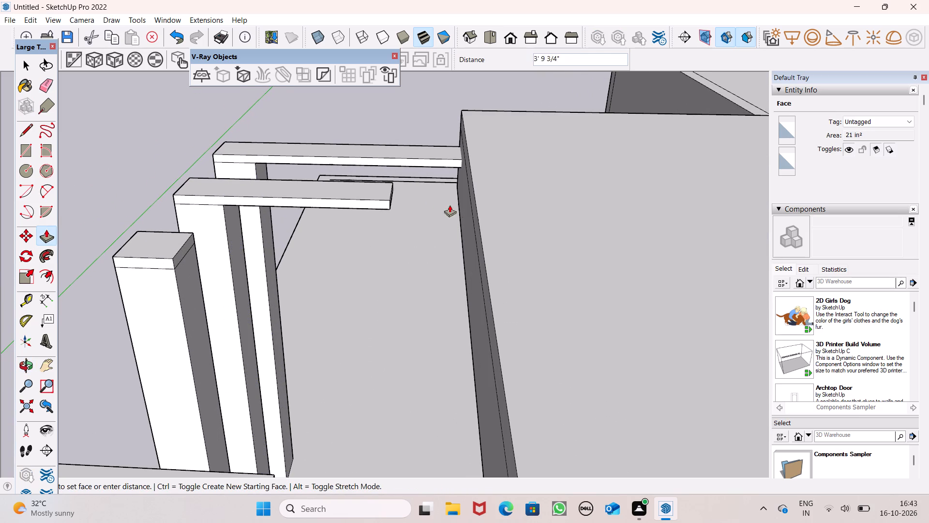
left_click_drag(450, 205, 474, 204)
scroll(452, 182, "down", 5)
scroll(356, 238, "up", 3)
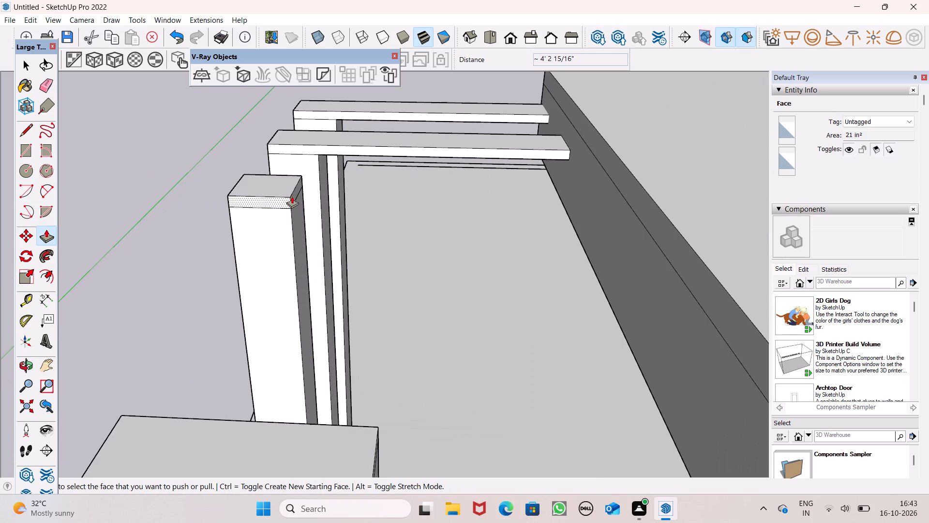
left_click_drag(294, 196, 611, 223)
Push/Pull the top of the beam nearest the corner block upward about 4 13/16", plus another 5", to deepen it.
scroll(532, 252, "down", 5)
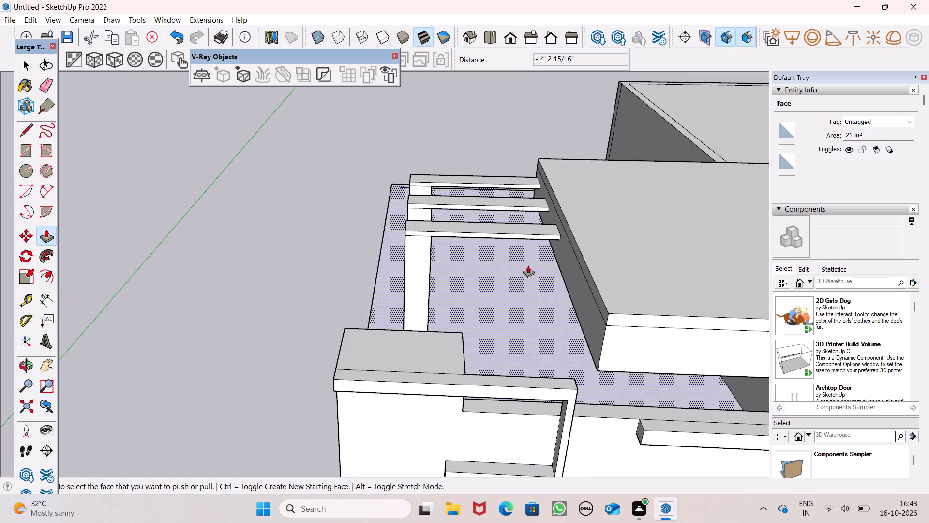
scroll(520, 213, "up", 5)
left_click_drag(497, 249, 502, 240)
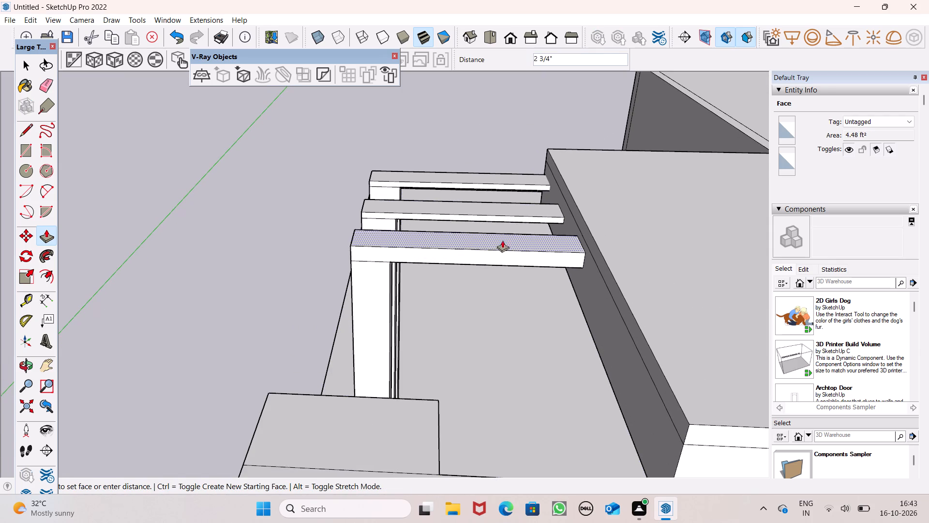
left_click_drag(502, 240, 554, 229)
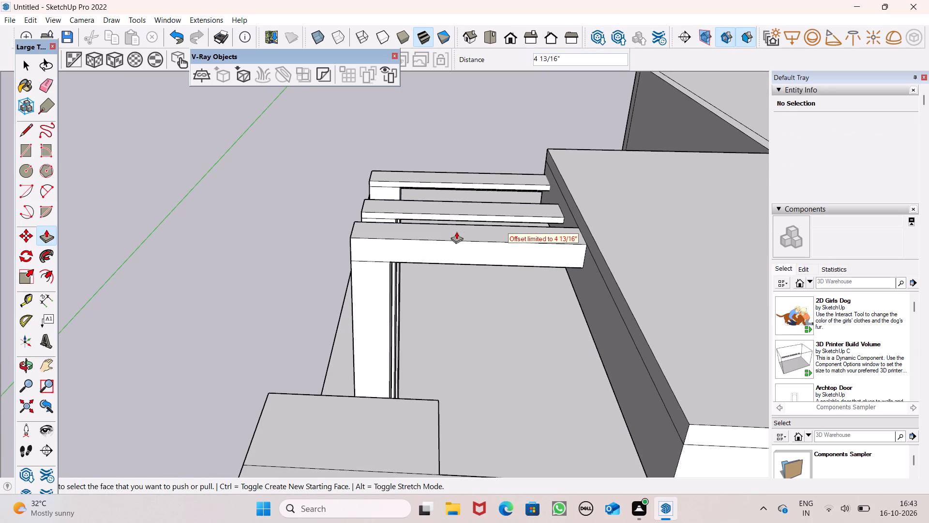
left_click_drag(456, 231, 470, 215)
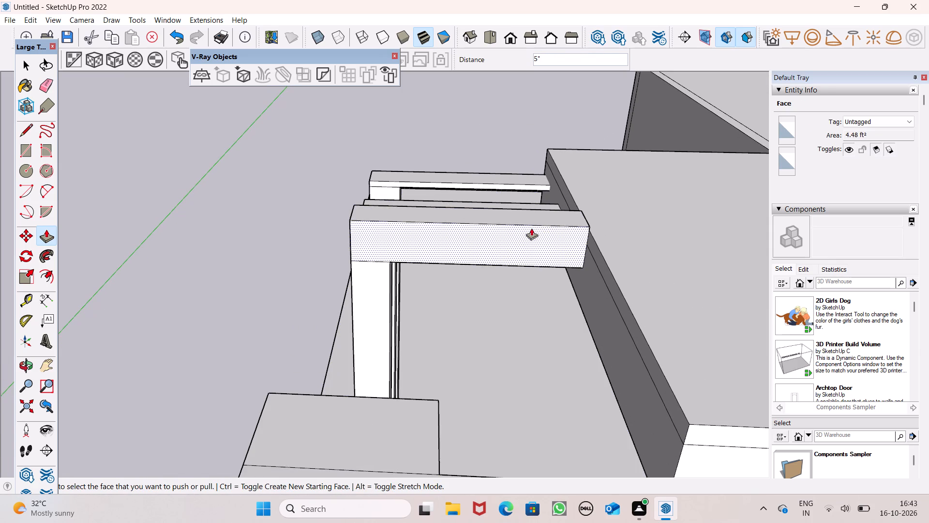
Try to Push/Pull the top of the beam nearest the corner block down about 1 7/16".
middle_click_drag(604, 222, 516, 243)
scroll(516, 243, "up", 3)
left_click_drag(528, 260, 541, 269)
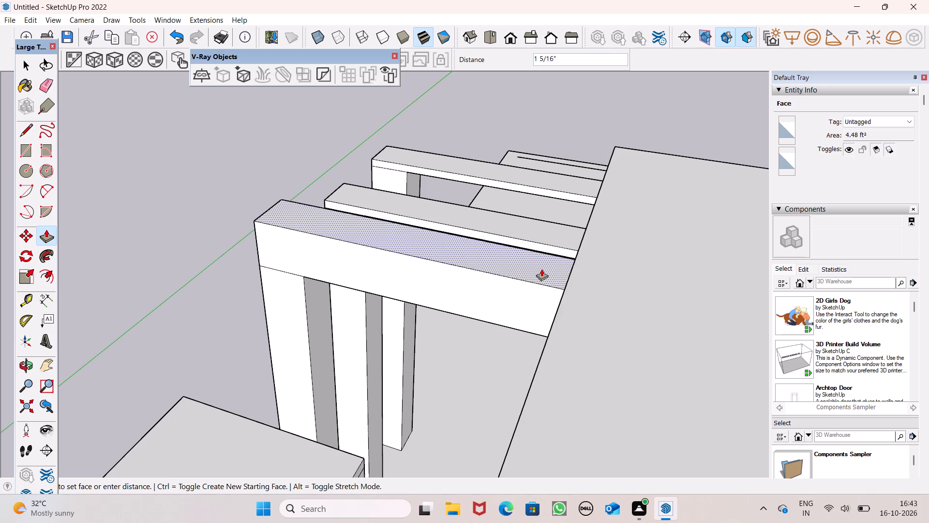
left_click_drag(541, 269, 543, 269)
Undo the last two height changes on the beam nearest the corner block.
middle_click_drag(538, 268, 770, 270)
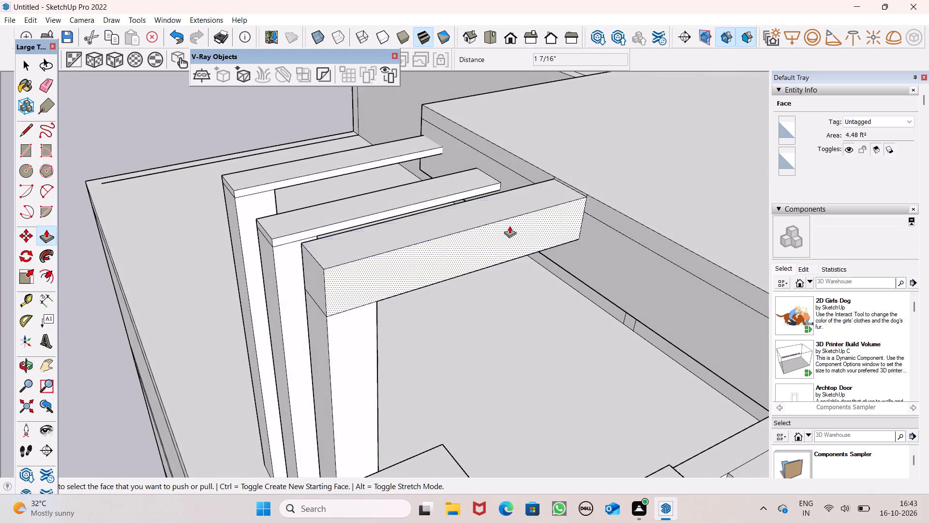
scroll(477, 200, "up", 1)
key("ctrl+z")
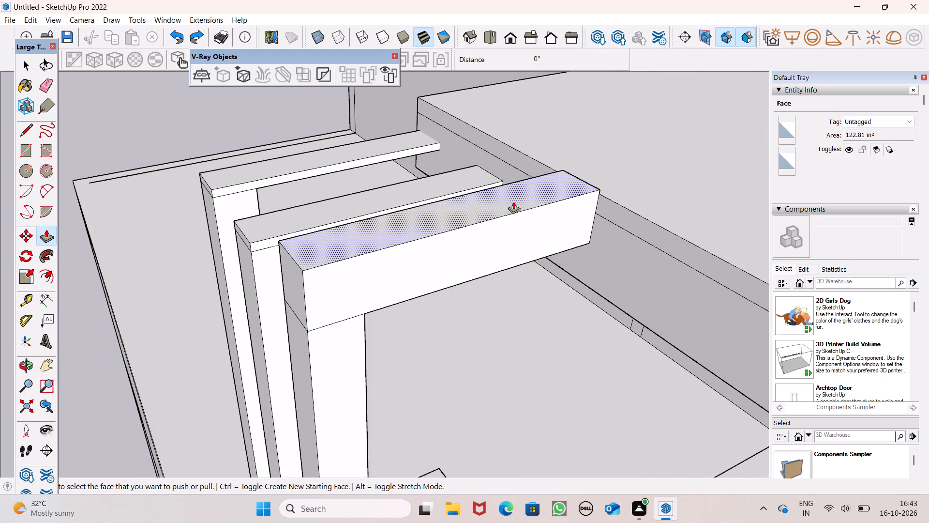
key("ctrl+z")
Push/Pull the tops of the middle and farthest beams upward to deepen them, the farthest by about 5 5/16".
left_click_drag(381, 197, 400, 179)
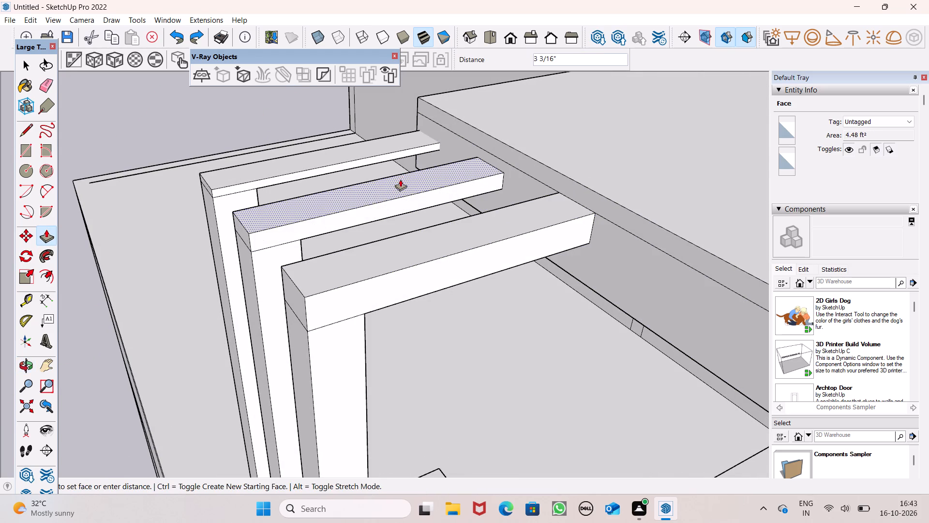
left_click_drag(400, 179, 409, 174)
left_click_drag(339, 147, 365, 128)
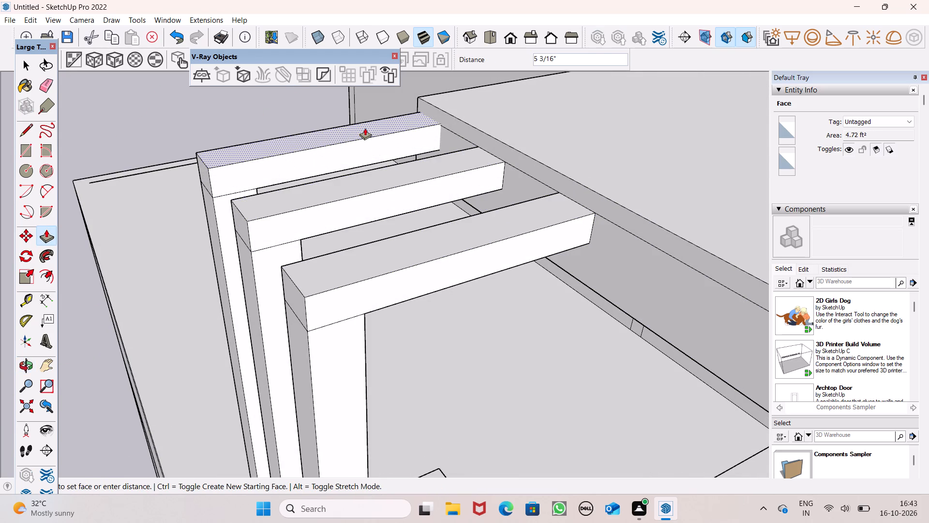
left_click_drag(365, 128, 366, 127)
Erase the seam lines between the farthest terrace column and its beam on the outer end and adjoining side face.
scroll(360, 129, "down", 5)
middle_click_drag(392, 224, 375, 170)
scroll(420, 269, "down", 3)
middle_click_drag(421, 276, 325, 269)
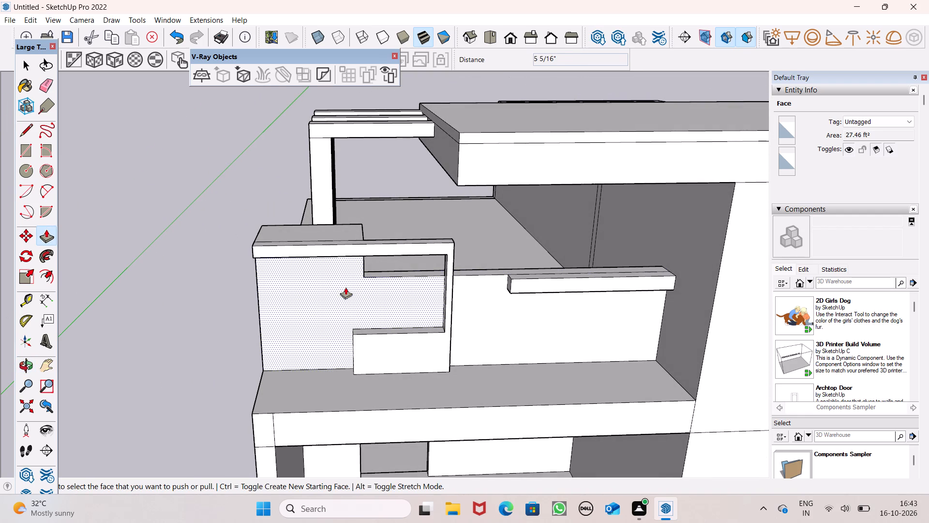
middle_click_drag(356, 291, 590, 291)
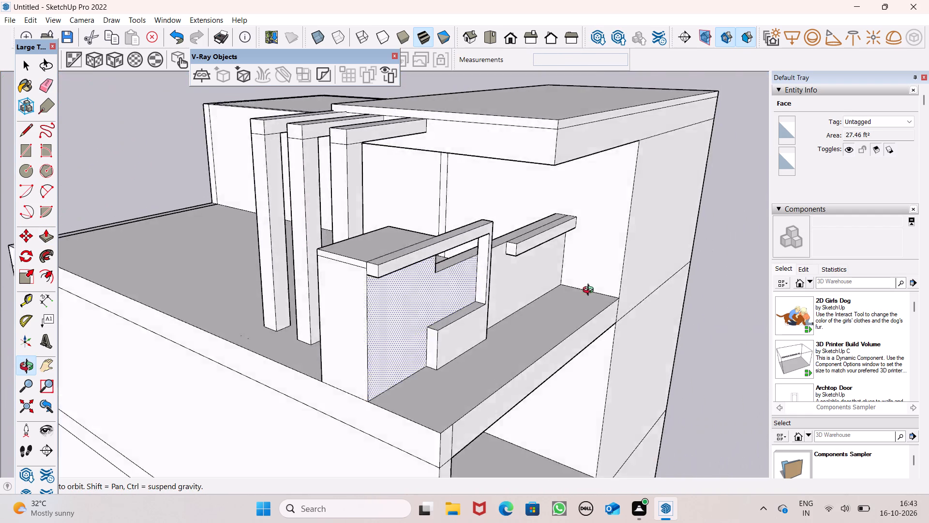
middle_click_drag(590, 291, 689, 301)
left_click(55, 89)
scroll(204, 120, "up", 3)
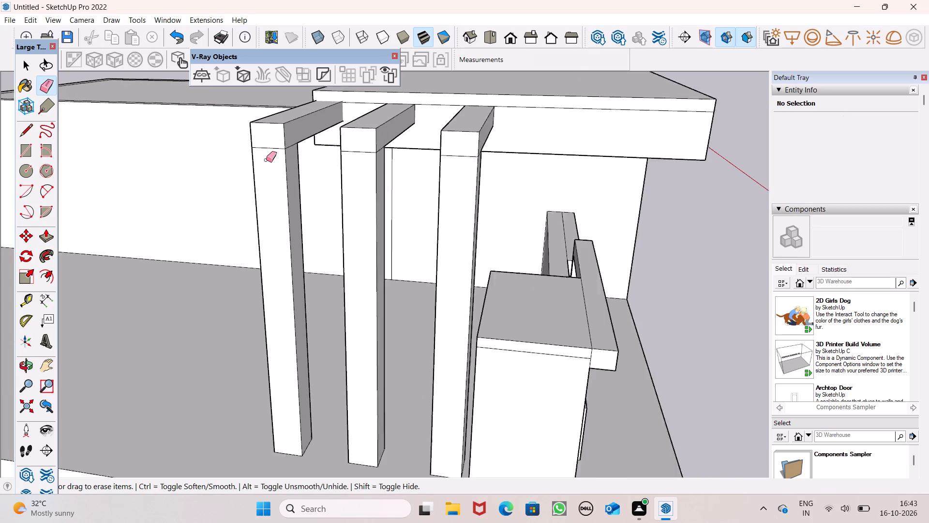
scroll(266, 160, "up", 2)
left_click_drag(276, 137, 279, 154)
scroll(302, 137, "up", 5)
left_click_drag(291, 144, 290, 149)
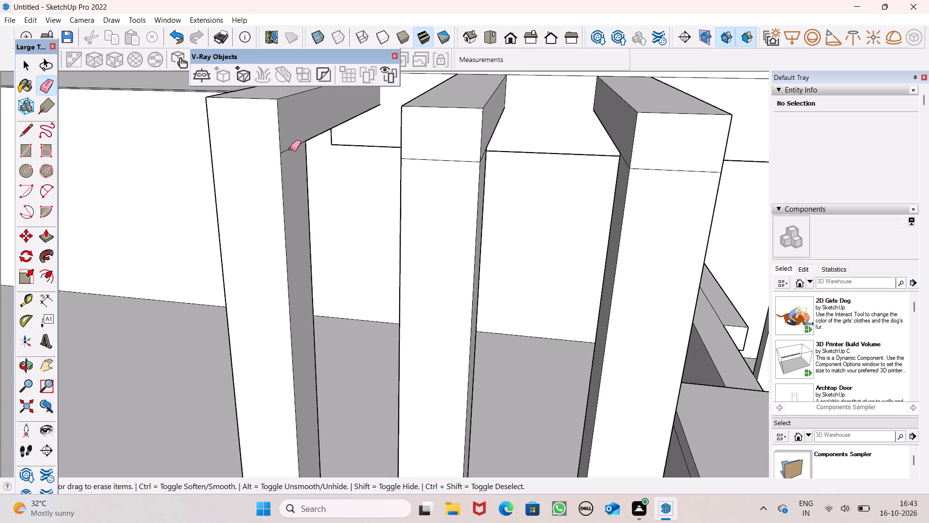
left_click_drag(290, 149, 290, 151)
Erase the column-to-beam seam lines on the outer ends and adjoining side faces of the middle column and the one nearest the corner block.
left_click_drag(431, 150, 432, 160)
middle_click_drag(446, 164, 376, 185)
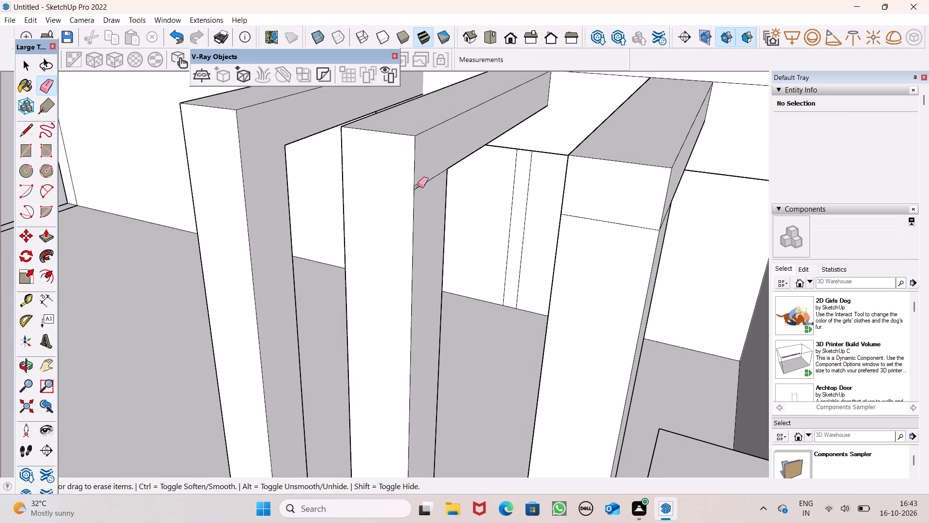
left_click(430, 177)
left_click_drag(582, 210, 580, 224)
middle_click_drag(580, 224, 547, 231)
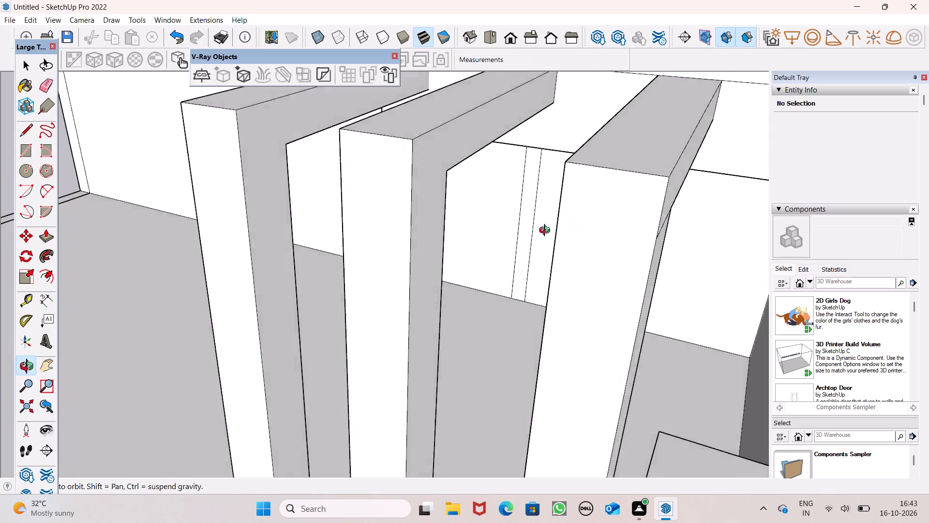
middle_click_drag(547, 231, 366, 209)
left_click_drag(451, 234, 451, 241)
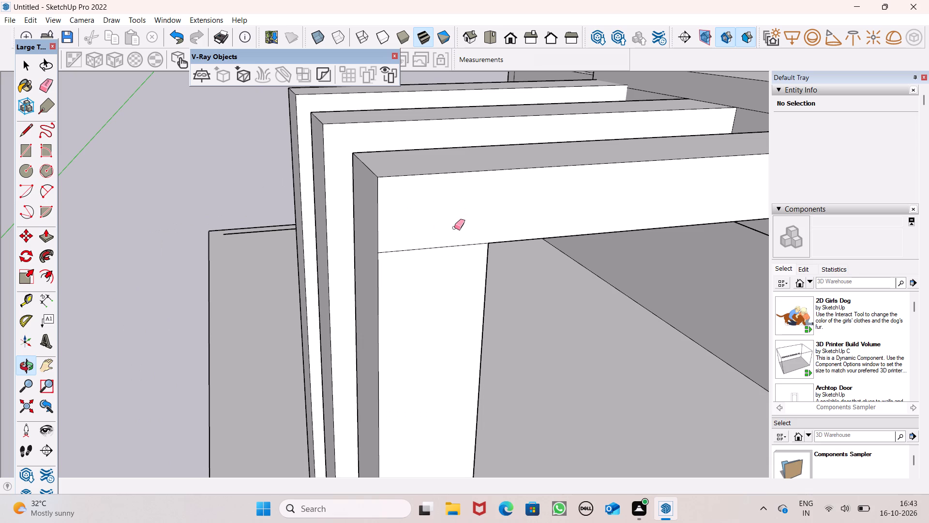
left_click_drag(451, 243, 451, 254)
Erase the remaining column-to-beam seam lines on the opposite side faces of the three terrace columns.
scroll(409, 217, "down", 5)
middle_click_drag(330, 228, 739, 235)
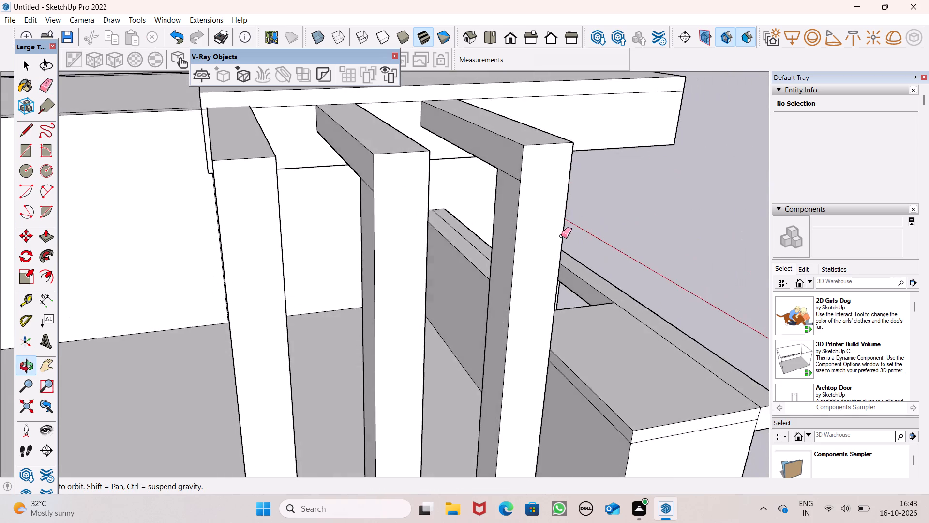
middle_click_drag(413, 239, 581, 205)
scroll(489, 147, "up", 2)
left_click(499, 147)
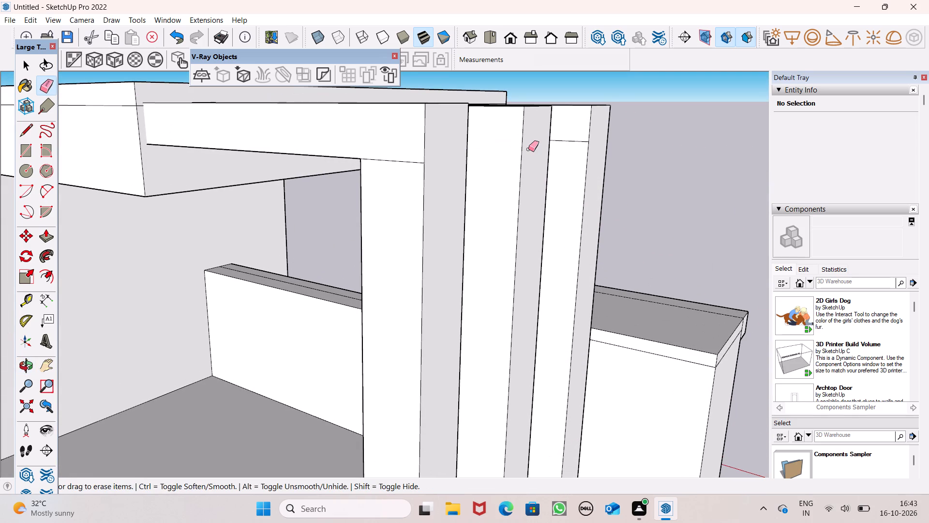
left_click_drag(566, 140, 566, 151)
left_click_drag(384, 152, 388, 163)
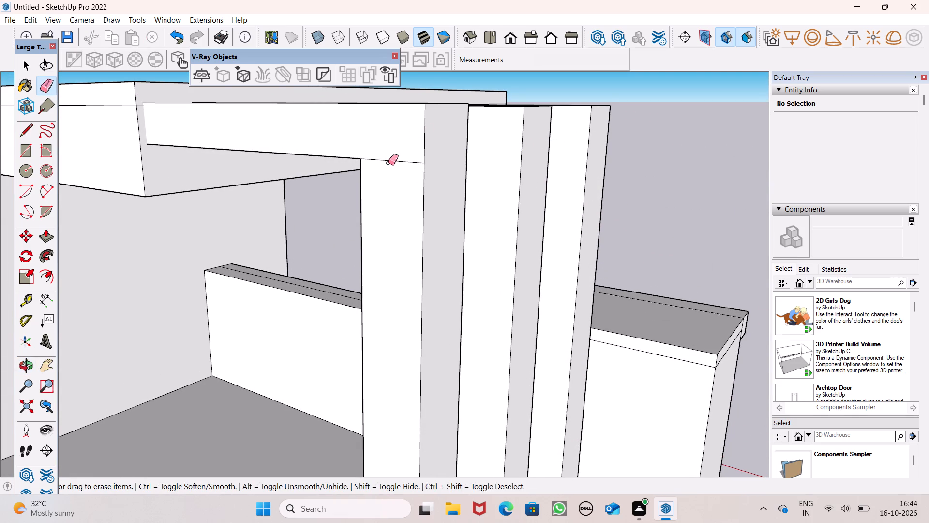
left_click_drag(388, 163, 389, 164)
Push/Pull the thin top band along the front edge of the tower roof slab outward to project past the face below.
scroll(460, 170, "down", 4)
middle_click_drag(481, 185, 52, 224)
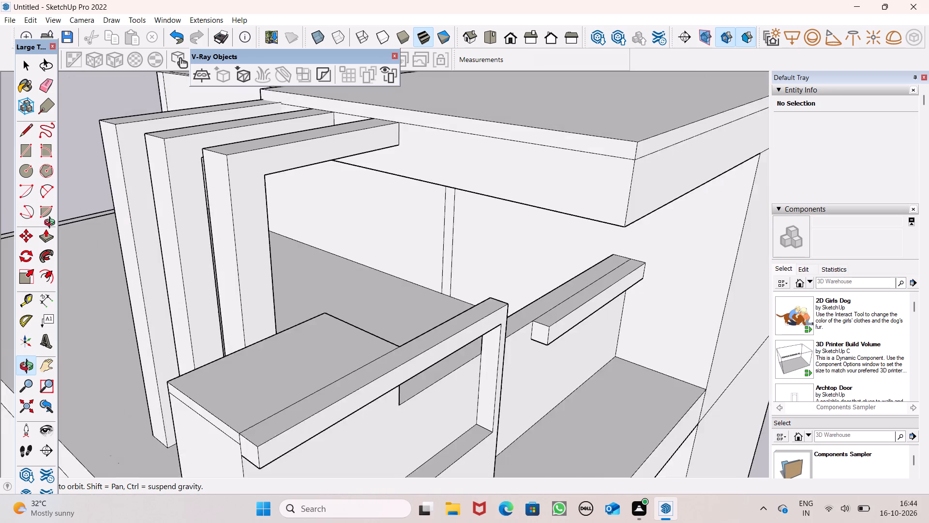
middle_click_drag(52, 224, 21, 231)
scroll(146, 137, "up", 2)
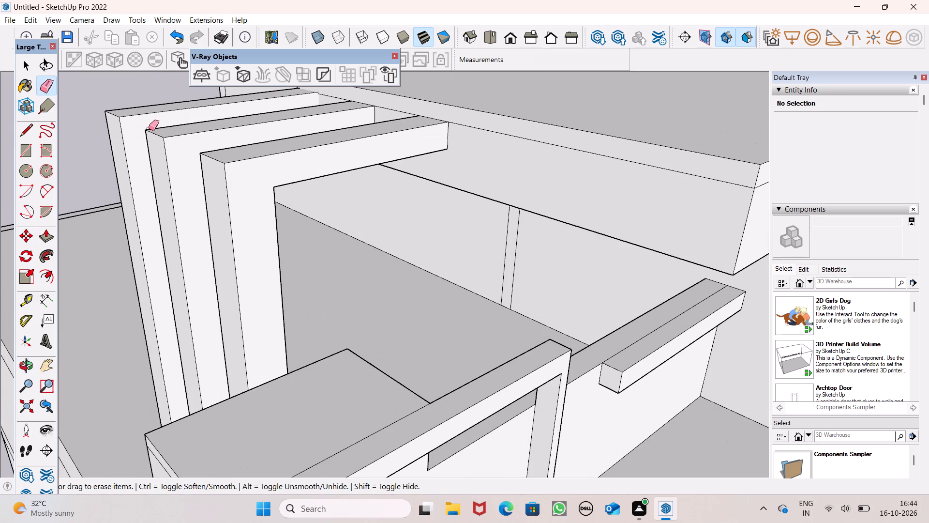
scroll(149, 128, "down", 1)
scroll(228, 145, "down", 4)
middle_click_drag(403, 223, 312, 223)
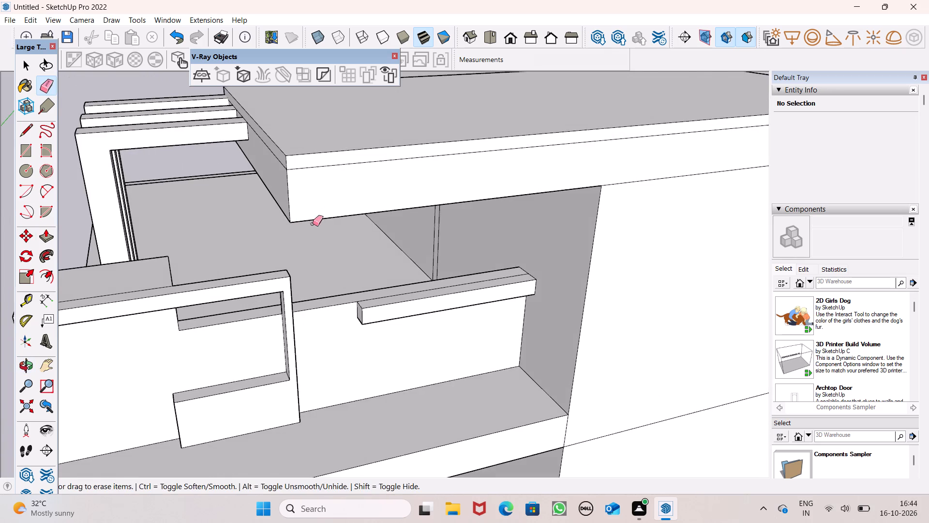
scroll(322, 216, "down", 2)
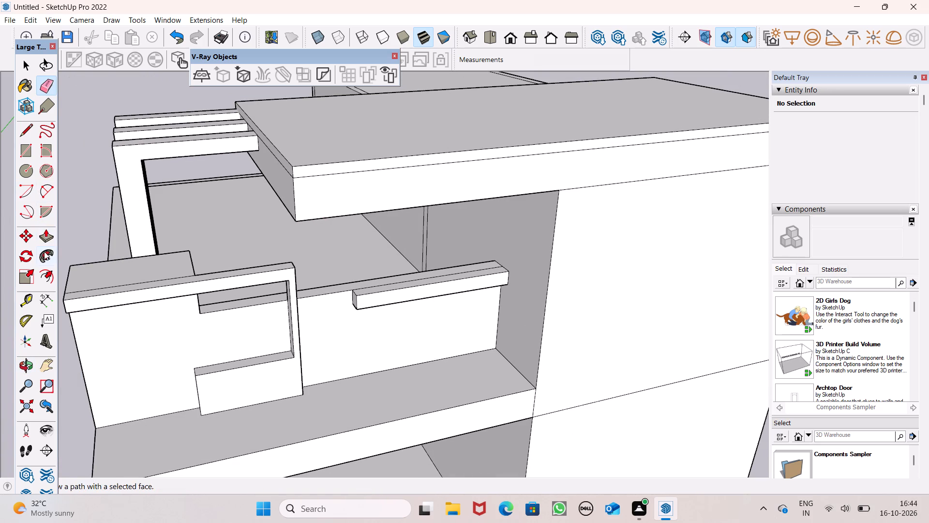
left_click_drag(45, 240, 70, 231)
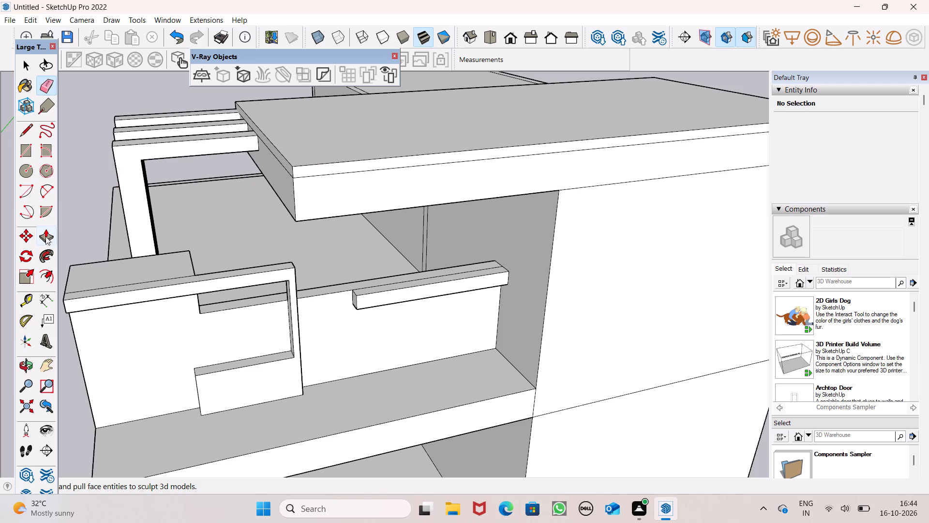
left_click_drag(45, 236, 49, 232)
left_click_drag(339, 166, 337, 172)
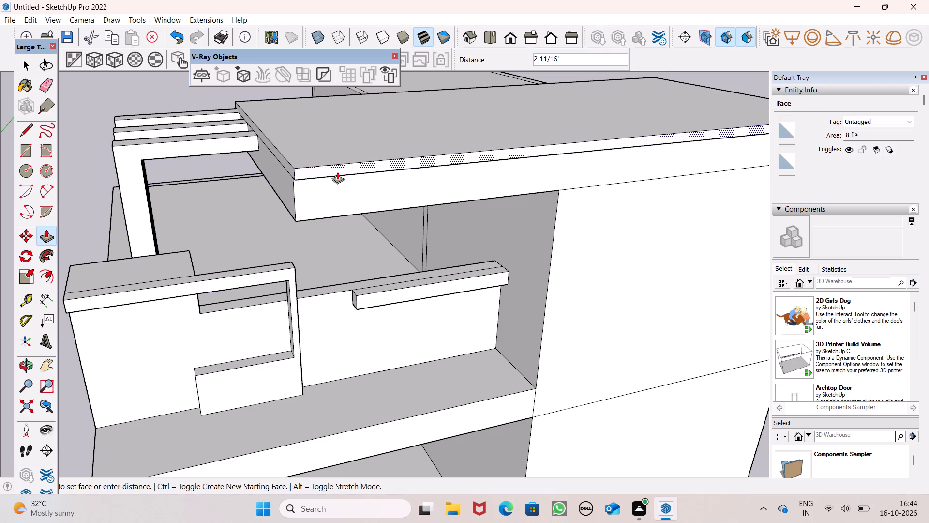
left_click_drag(337, 172, 337, 174)
double_click(337, 174)
Examine the building's front, terrace and projecting roof edge from several angles.
scroll(289, 142, "down", 4)
middle_click_drag(369, 176, 406, 39)
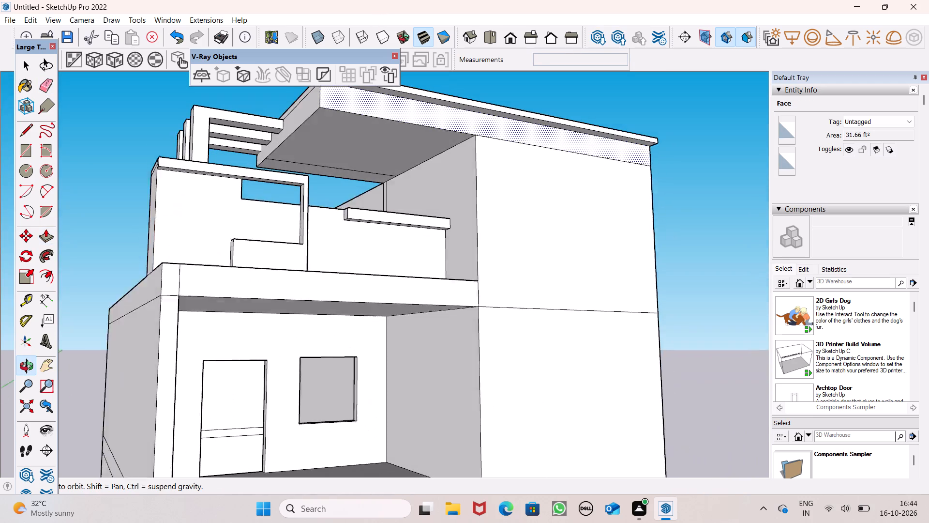
middle_click_drag(406, 39, 423, 46)
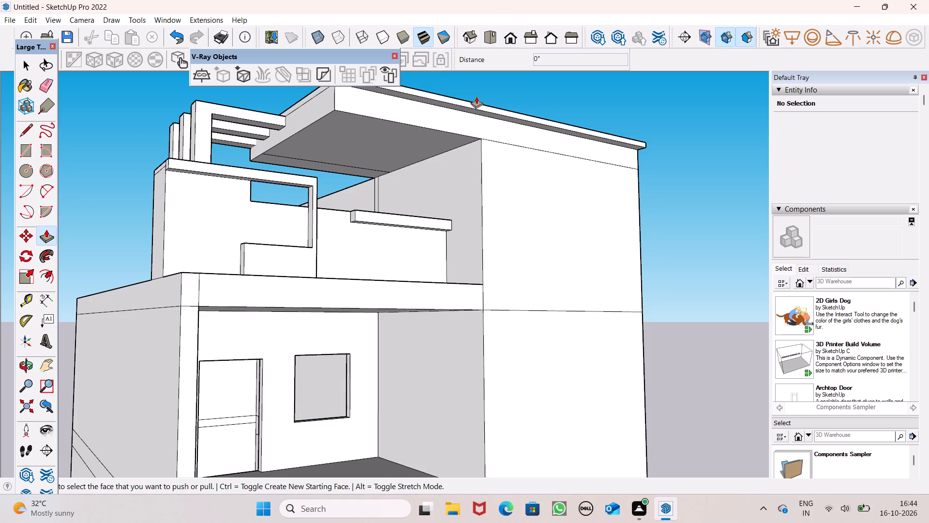
scroll(461, 158, "down", 8)
middle_click_drag(495, 188, 499, 257)
scroll(474, 184, "down", 4)
scroll(428, 197, "up", 5)
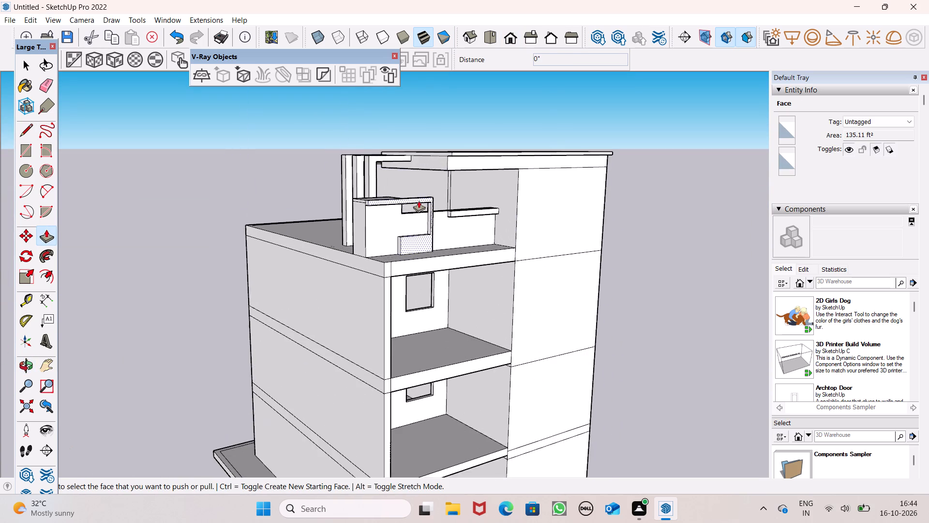
scroll(419, 200, "up", 1)
middle_click_drag(415, 201, 344, 248)
middle_click_drag(466, 212, 537, 195)
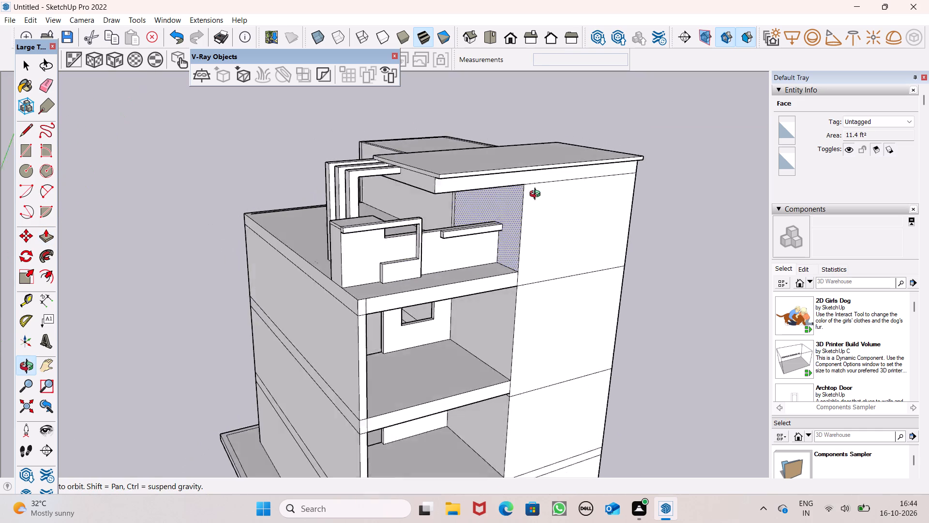
middle_click_drag(537, 195, 458, 185)
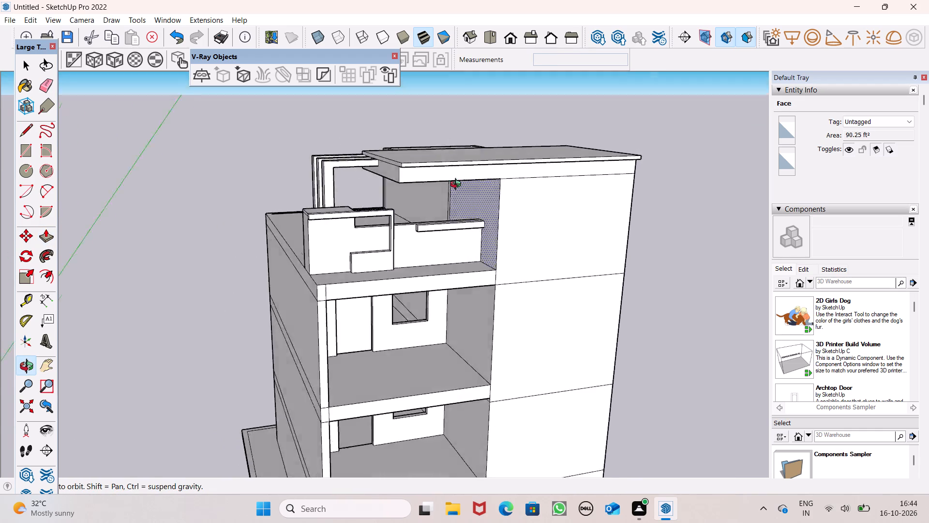
Erase the short vertical line crossing the roof slab's edge bands near the step on the tower's long outer side.
middle_click_drag(458, 185, 112, 186)
scroll(450, 153, "up", 4)
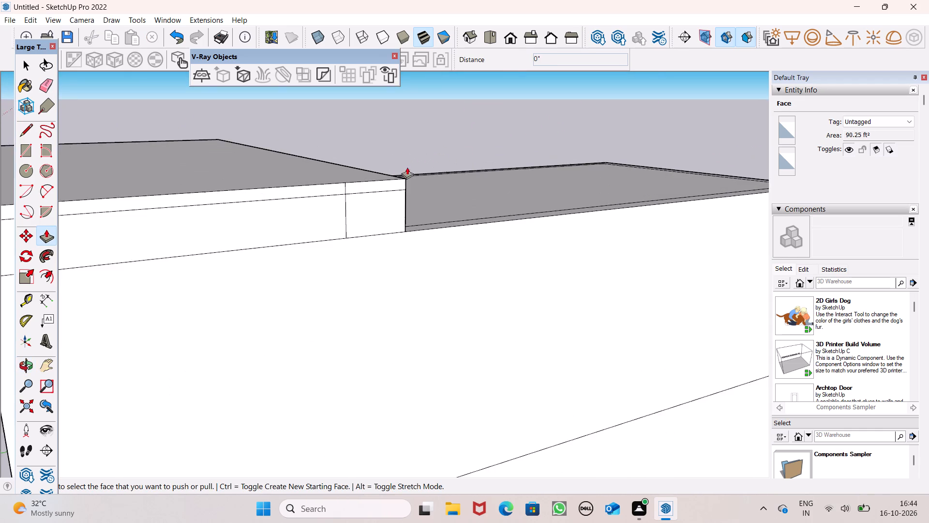
scroll(411, 155, "down", 3)
left_click(39, 93)
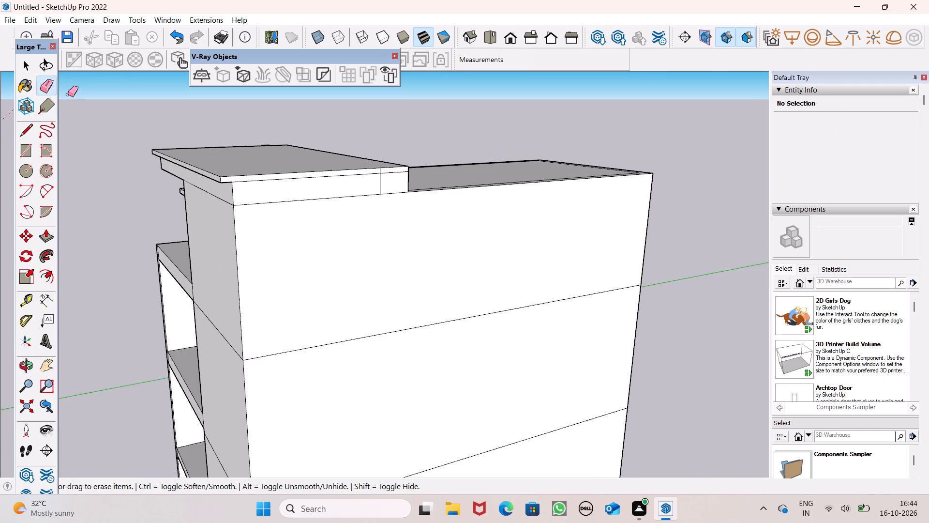
scroll(394, 234, "up", 4)
scroll(386, 191, "up", 3)
left_click_drag(374, 155, 369, 155)
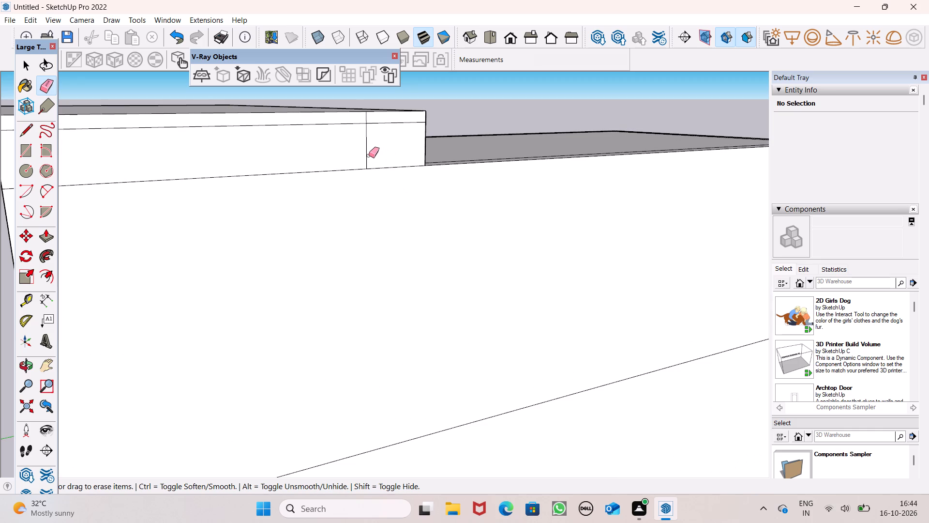
left_click_drag(369, 155, 368, 155)
left_click(364, 147)
left_click_drag(373, 117, 366, 118)
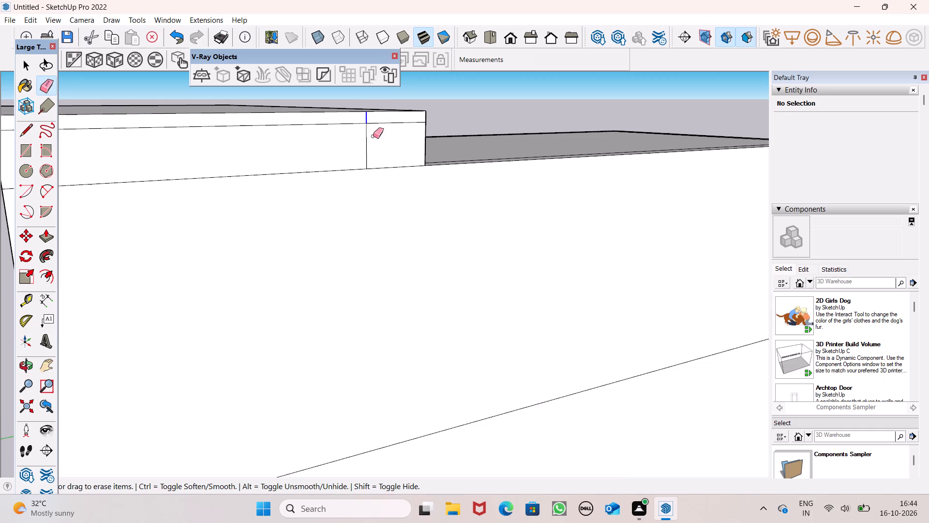
left_click_drag(368, 140, 357, 146)
Push/Pull the thin top band of the roof slab on the tower's long outer side outward about 8 11/16".
scroll(482, 114, "down", 5)
middle_click_drag(468, 146, 481, 176)
scroll(338, 133, "up", 5)
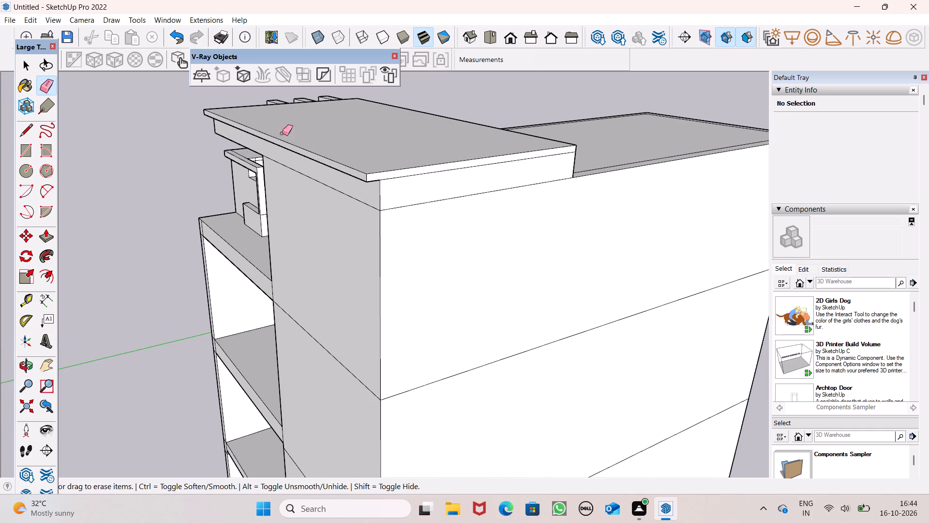
left_click(40, 238)
scroll(529, 154, "up", 4)
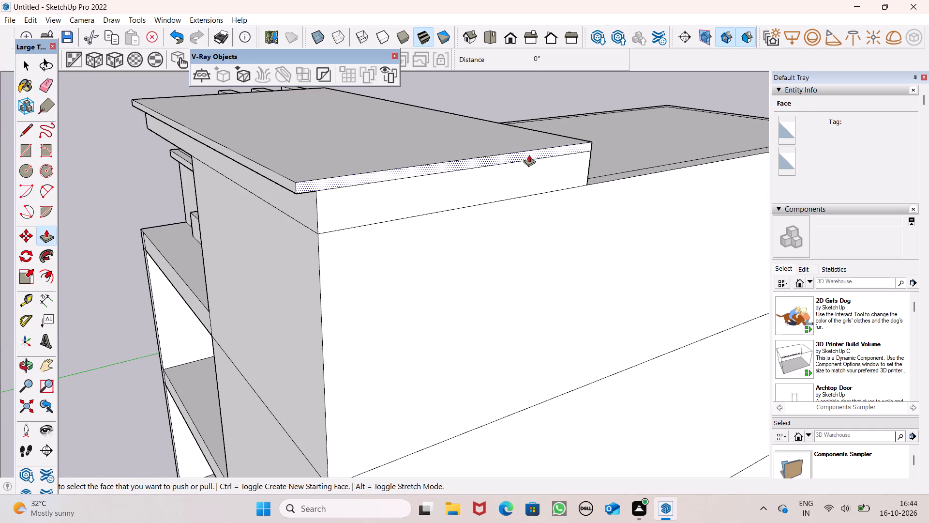
left_click_drag(525, 156, 541, 159)
Examine the roof overhang and the whole building from above and from below.
scroll(541, 149, "down", 3)
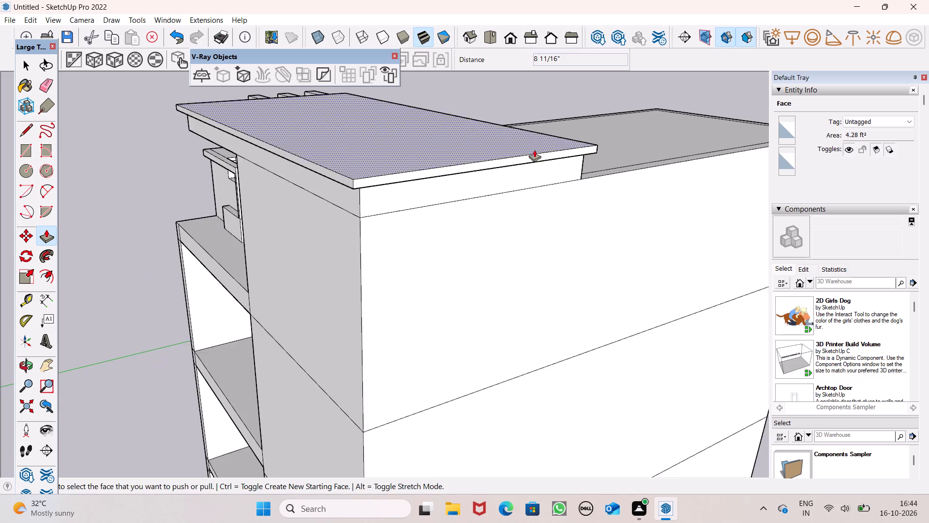
middle_click_drag(534, 150, 600, 187)
scroll(534, 150, "up", 1)
scroll(599, 184, "down", 5)
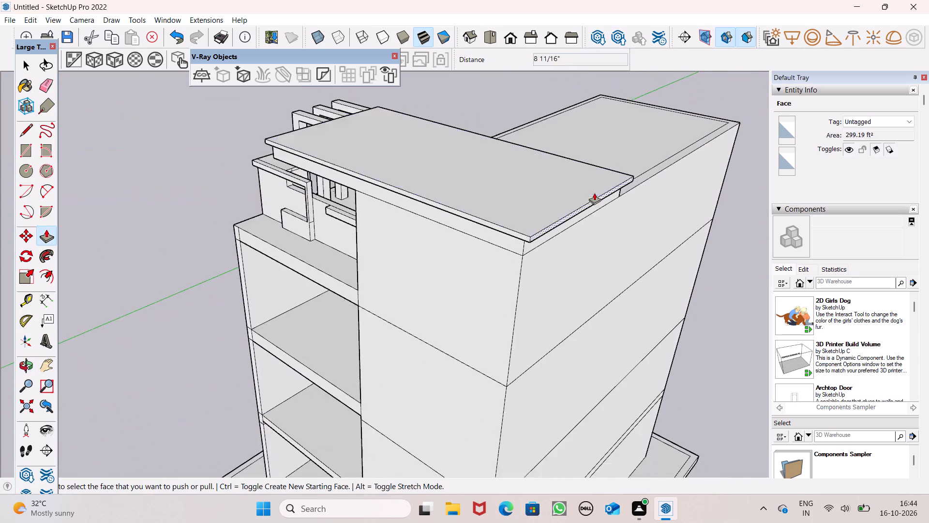
middle_click_drag(601, 170, 625, 64)
scroll(605, 159, "down", 6)
scroll(571, 110, "up", 1)
middle_click_drag(574, 99, 589, 51)
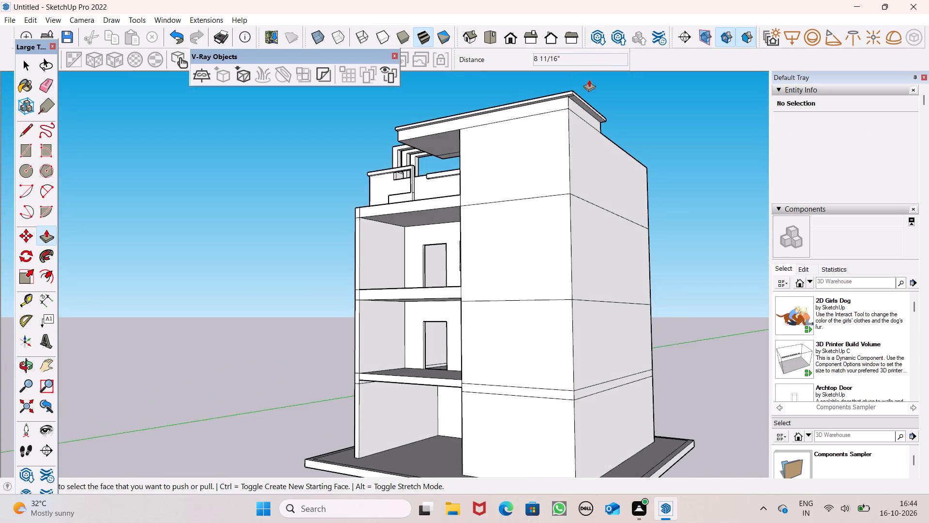
Erase the short seam line across the underside of the roof overhang at the tower's outer corner.
scroll(589, 82, "up", 14)
middle_click_drag(545, 133, 552, 100)
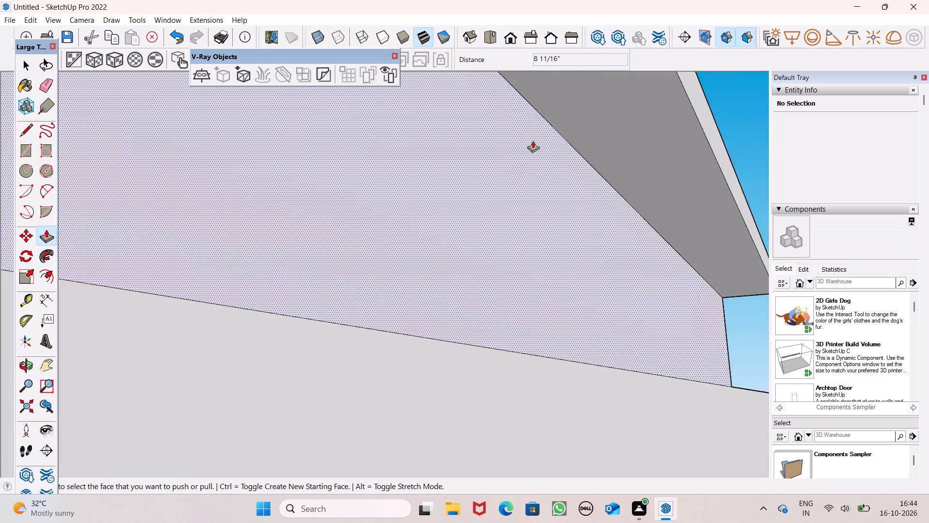
scroll(515, 168, "down", 14)
scroll(523, 179, "down", 7)
scroll(509, 94, "up", 3)
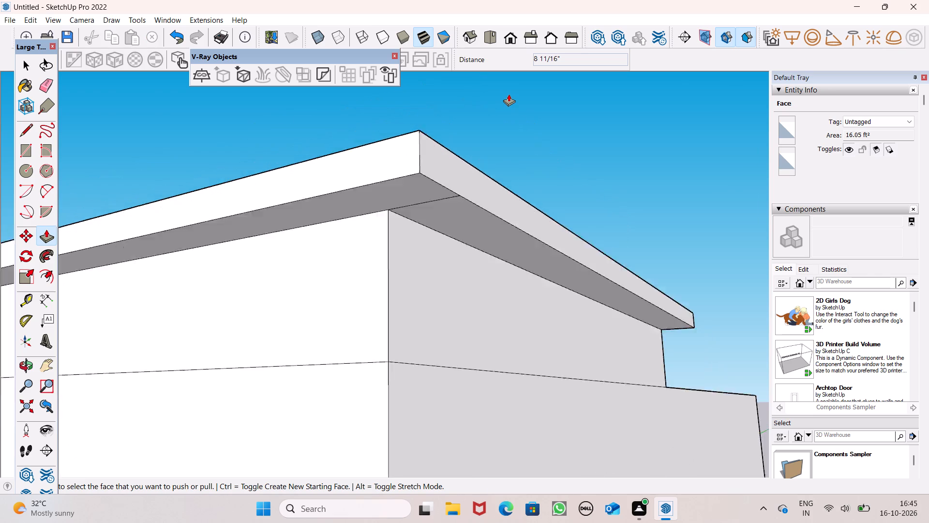
scroll(509, 94, "up", 3)
scroll(509, 94, "down", 3)
middle_click_drag(469, 121, 491, 84)
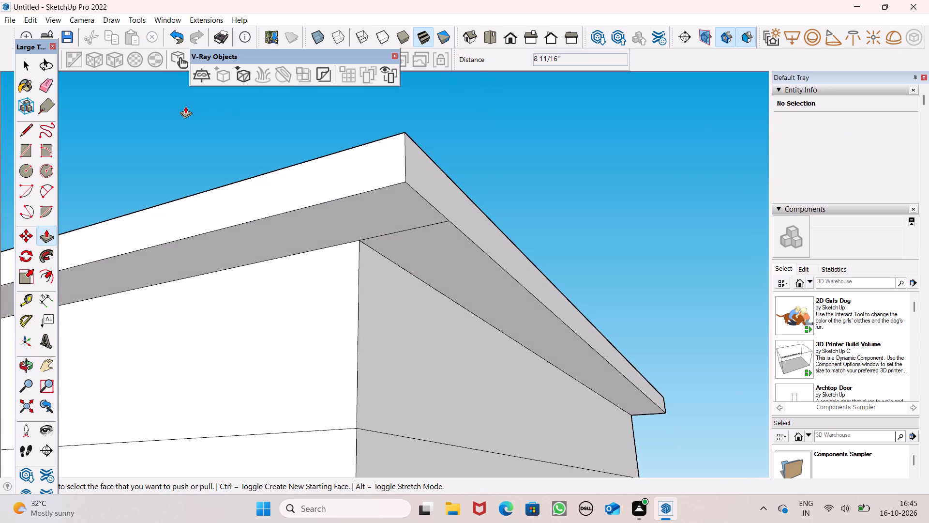
left_click(59, 91)
left_click(53, 88)
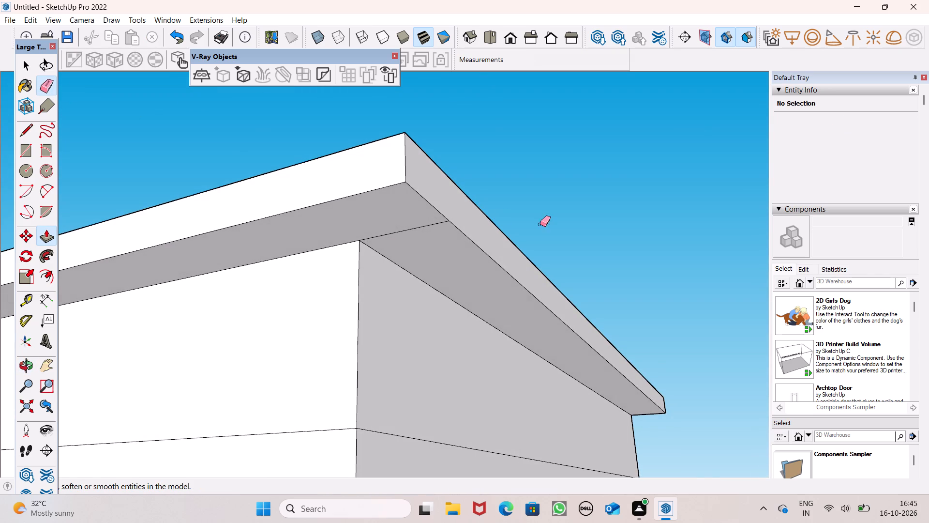
scroll(540, 224, "up", 2)
scroll(455, 214, "down", 4)
left_click(385, 215)
scroll(480, 180, "down", 3)
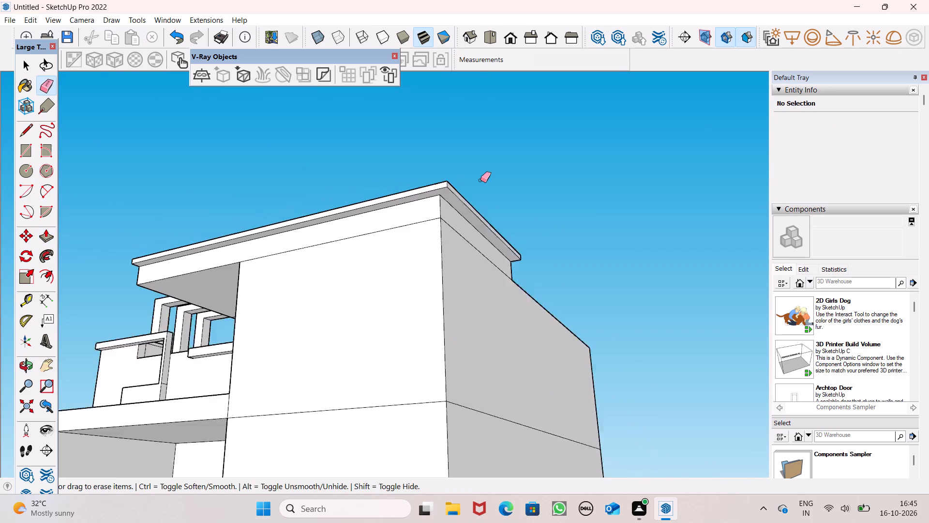
Examine the tower roof and the building's open front elevation from above and straight on.
scroll(480, 180, "down", 3)
scroll(545, 170, "down", 4)
middle_click_drag(543, 176, 393, 304)
scroll(429, 251, "down", 3)
middle_click_drag(433, 250, 604, 278)
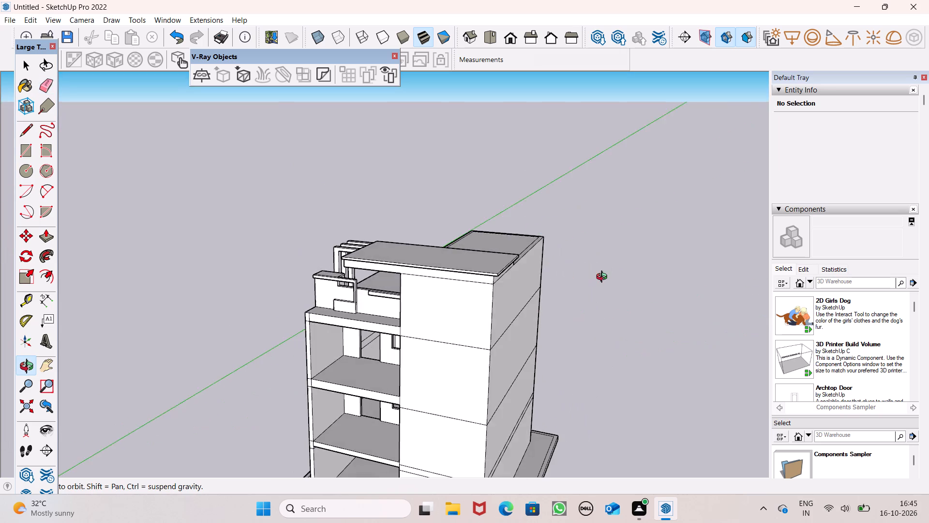
middle_click_drag(604, 278, 664, 247)
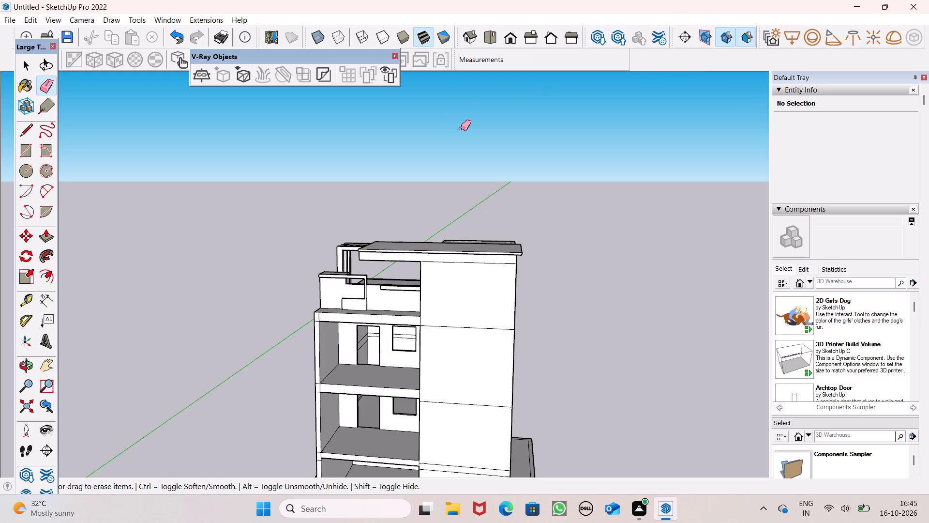
key("space")
scroll(484, 206, "down", 2)
middle_click_drag(503, 215, 543, 210)
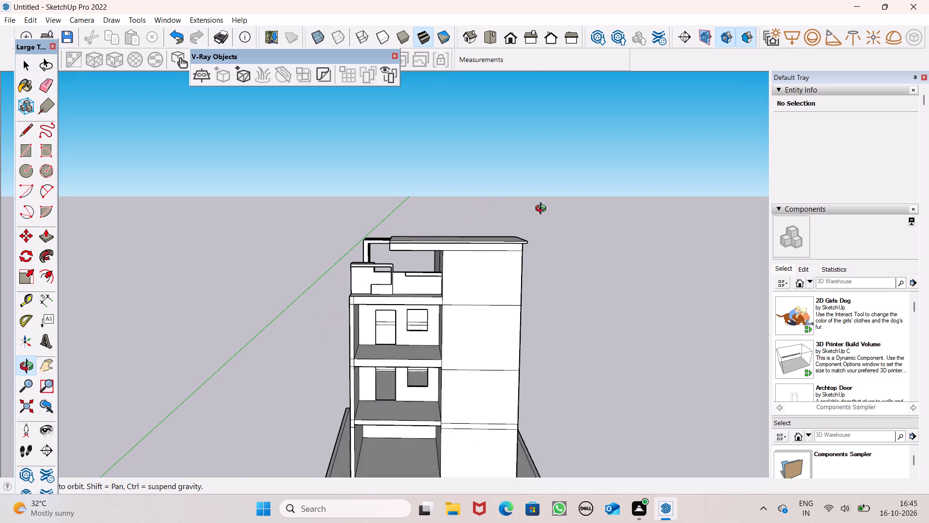
middle_click_drag(543, 210, 537, 212)
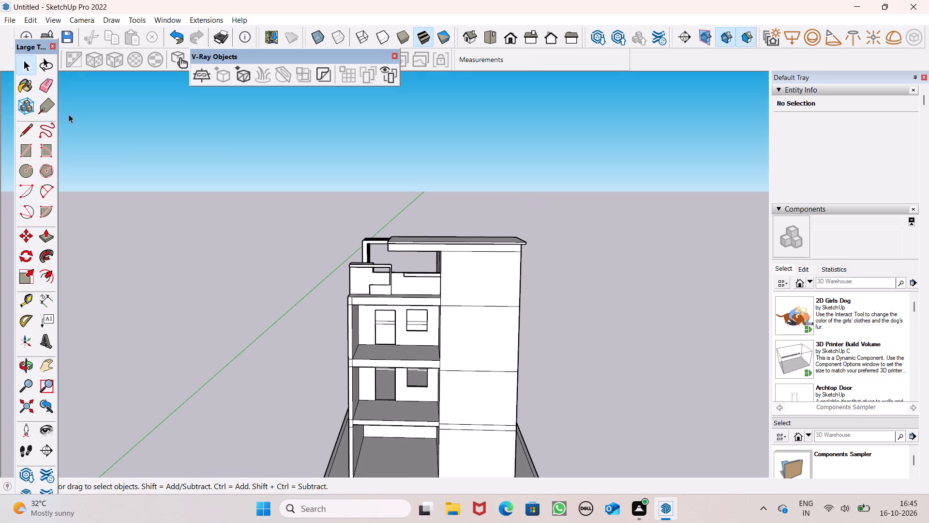
Push/Pull the thin floor band above the ground storey on the tower's front face outward into a ledge.
left_click(49, 85)
scroll(473, 139, "down", 3)
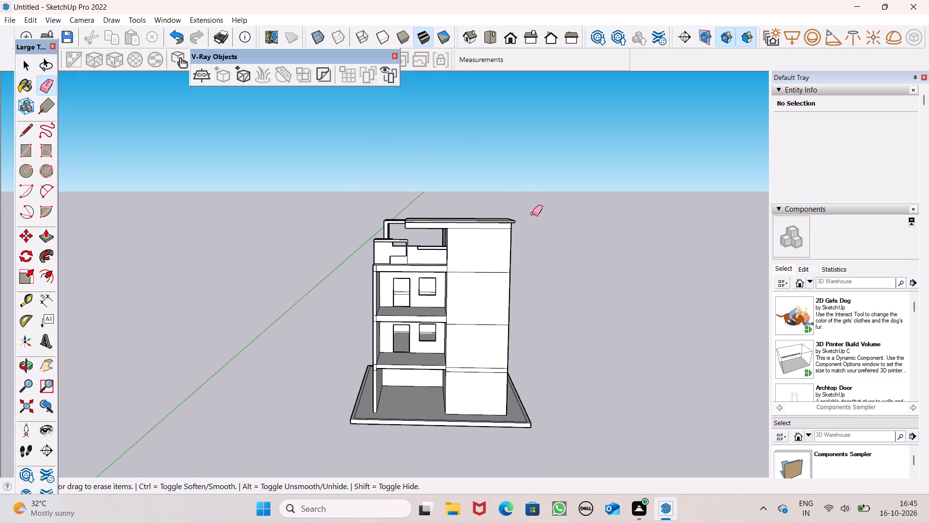
left_click(43, 239)
scroll(479, 140, "down", 1)
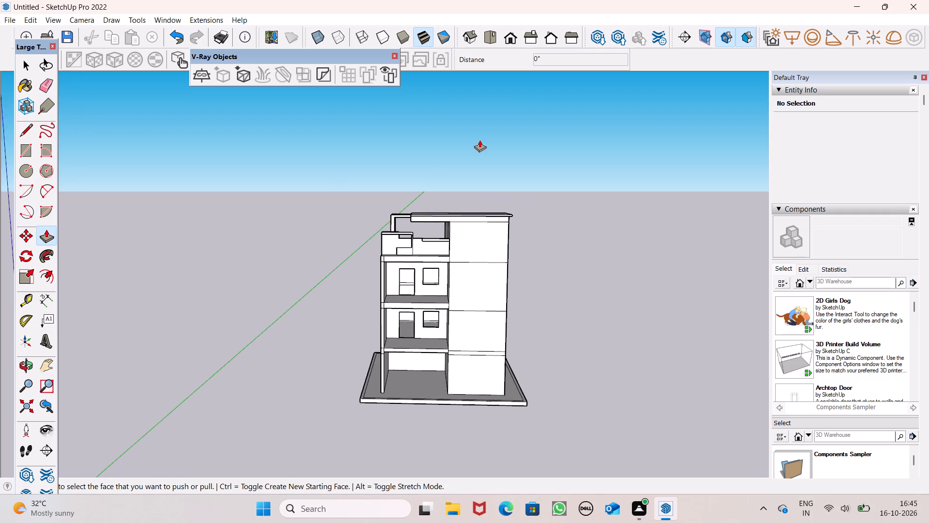
scroll(479, 140, "down", 1)
middle_click_drag(532, 235, 547, 331)
scroll(493, 325, "up", 14)
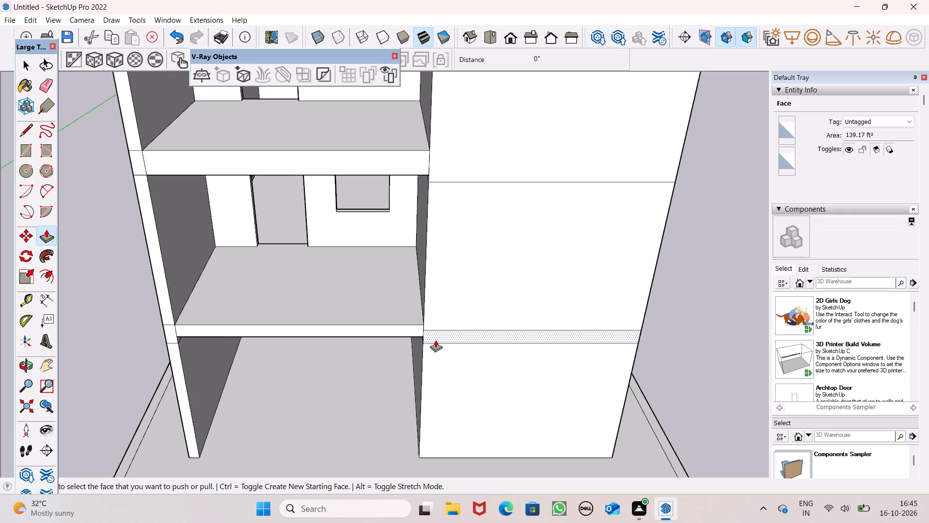
left_click_drag(435, 340, 434, 356)
Push/Pull the front edge of the first-floor slab beside the tower outward 2 9/16".
scroll(438, 316, "up", 4)
middle_click_drag(439, 315, 400, 310)
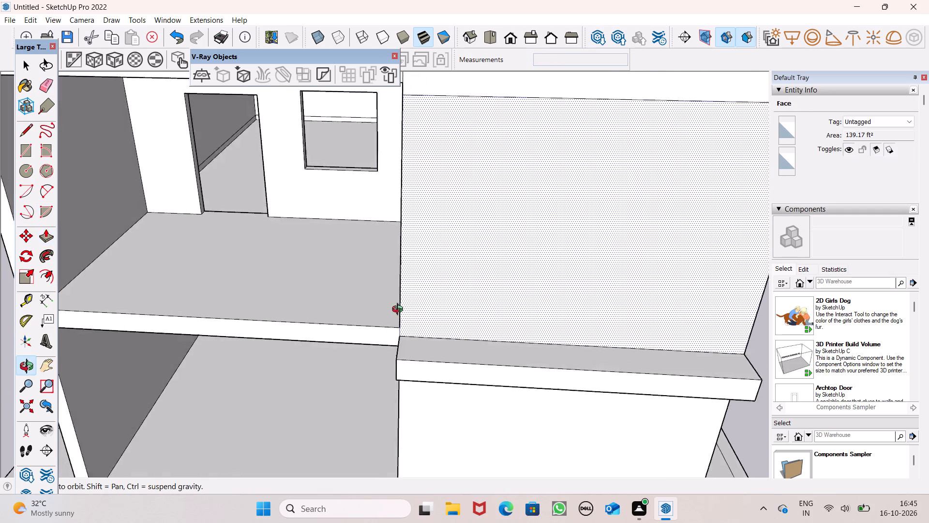
middle_click_drag(400, 310, 393, 310)
scroll(392, 331, "up", 3)
left_click(371, 338)
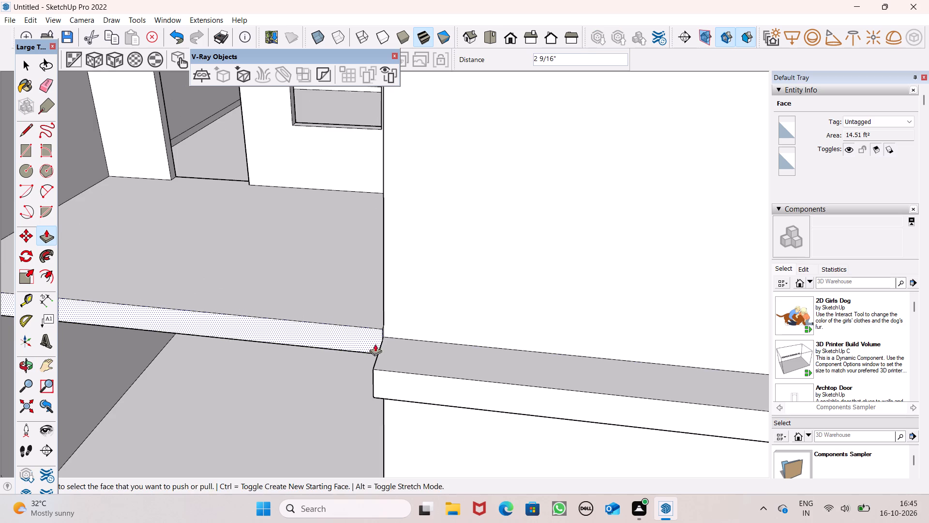
Push/Pull the top face of the tower's front ledge slightly downward to thin it.
middle_click_drag(407, 353, 493, 279)
middle_click_drag(477, 286, 520, 275)
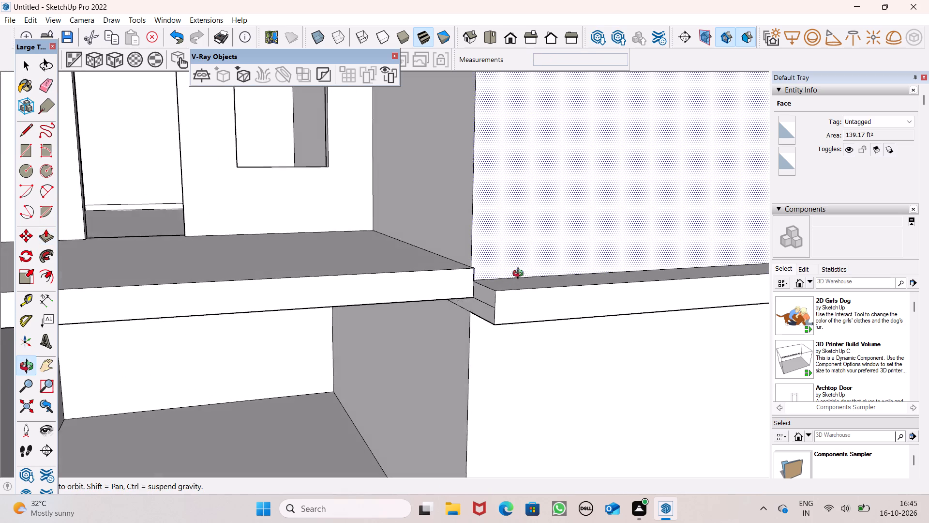
middle_click_drag(520, 275, 492, 283)
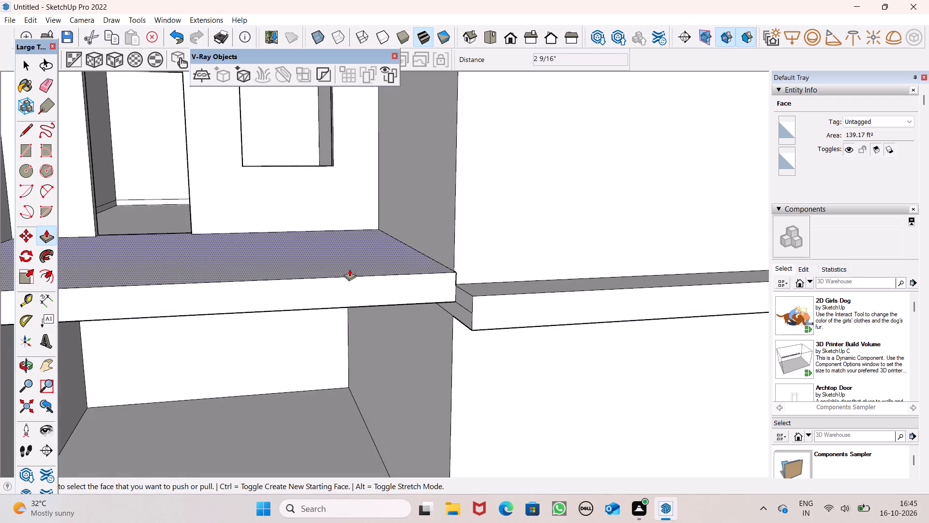
left_click_drag(501, 289, 501, 294)
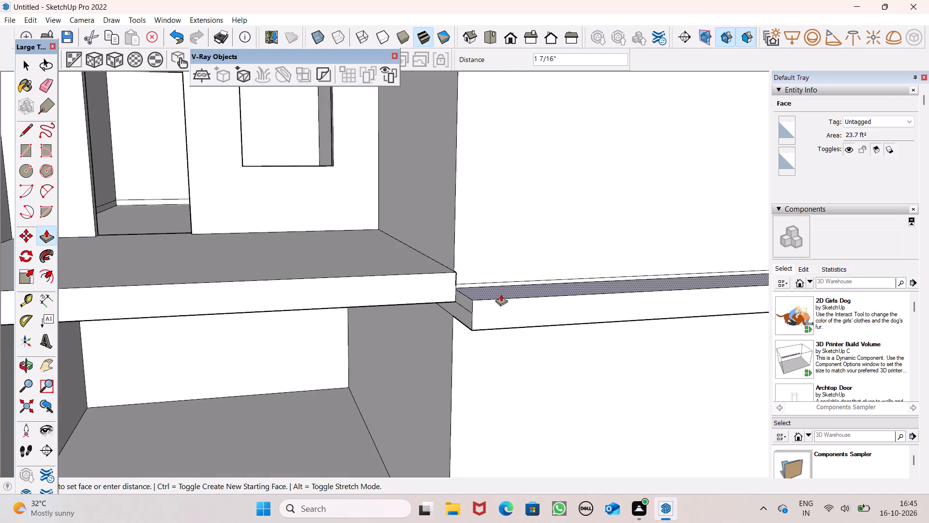
left_click_drag(501, 294, 497, 300)
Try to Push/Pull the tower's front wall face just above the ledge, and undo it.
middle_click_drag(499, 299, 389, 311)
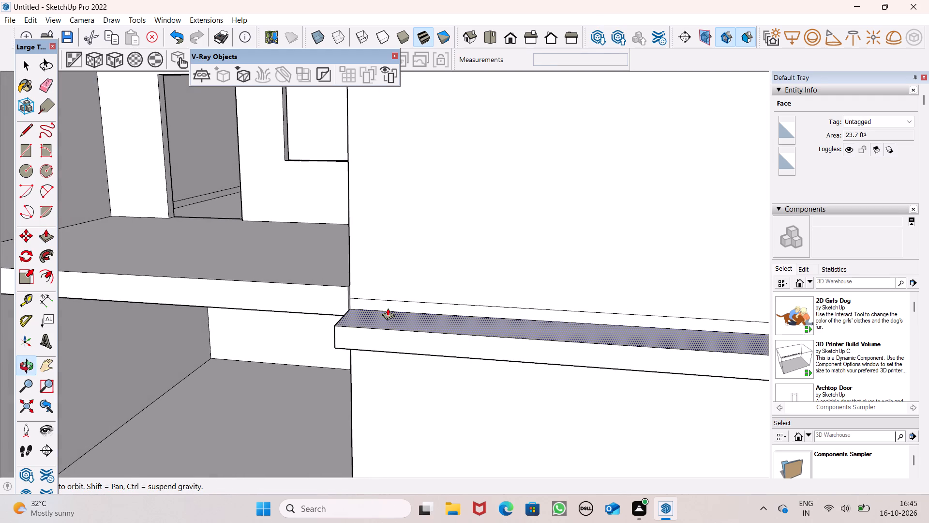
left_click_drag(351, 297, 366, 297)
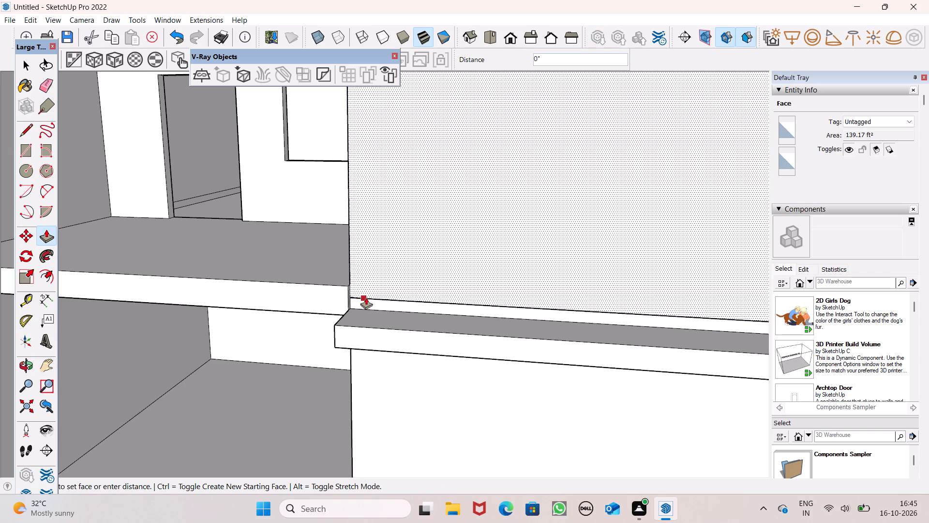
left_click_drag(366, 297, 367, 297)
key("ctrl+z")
Push/Pull the small end face of the projecting first-floor slab edge 1' 6 11/16" along the tower's front wall.
middle_click_drag(359, 309, 295, 316, "ctrl")
scroll(300, 310, "up", 6)
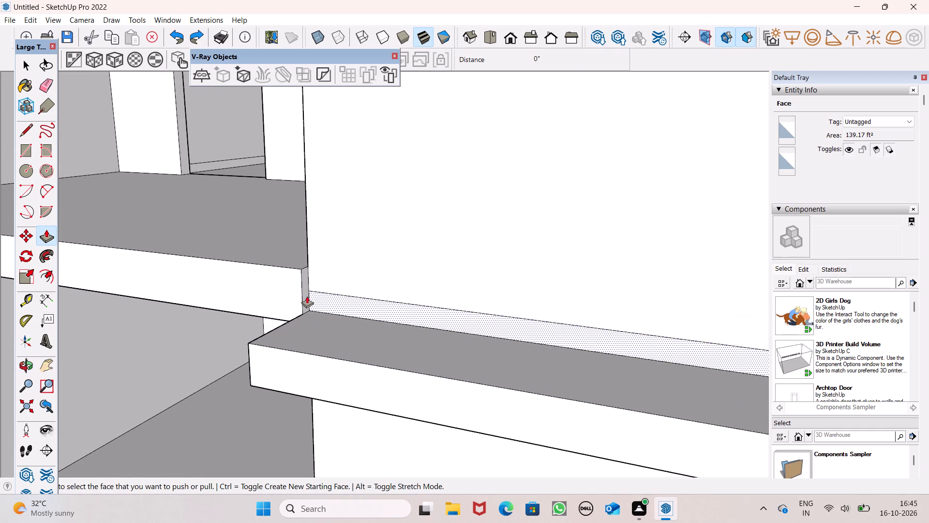
left_click_drag(304, 295, 389, 324)
Push/Pull the top face of the first-floor slab upward 5 5/16".
scroll(400, 246, "down", 4)
middle_click_drag(372, 268, 388, 255)
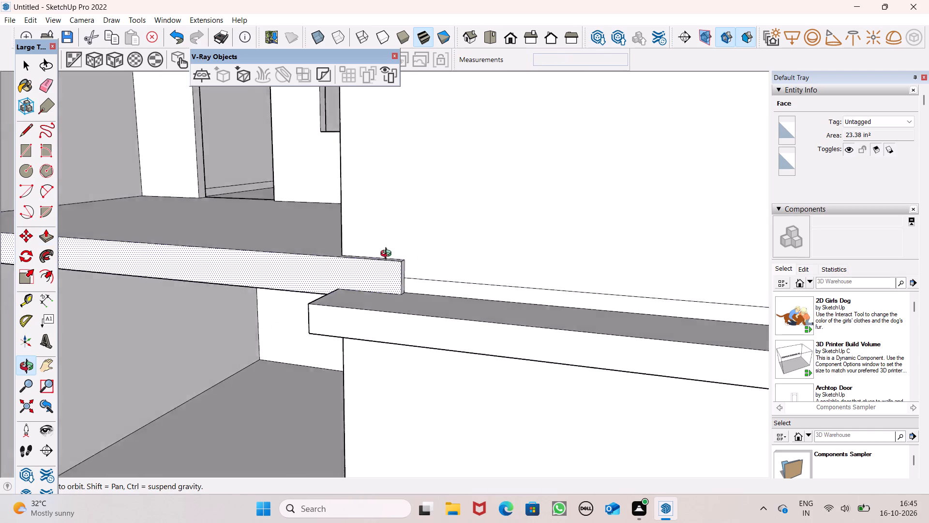
middle_click_drag(388, 255, 511, 265)
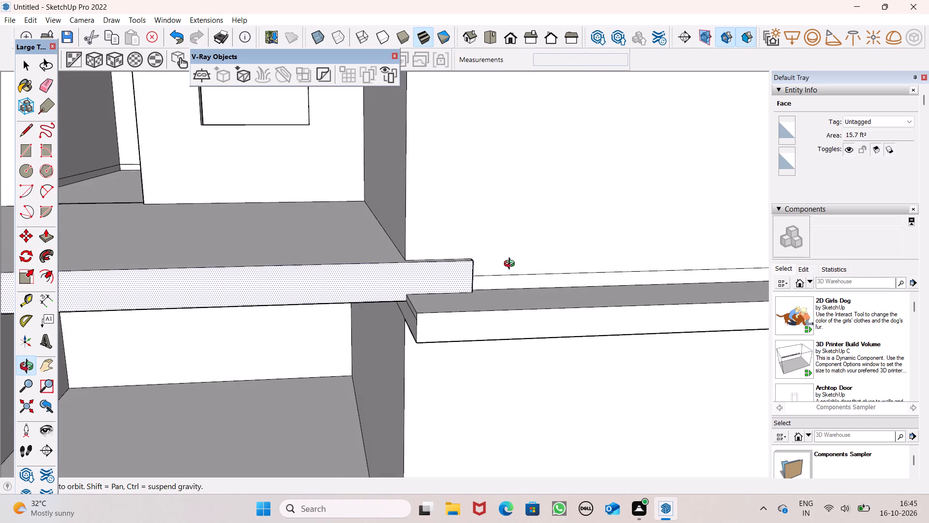
middle_click_drag(511, 265, 520, 260)
scroll(520, 257, "down", 1)
middle_click_drag(518, 257, 484, 260)
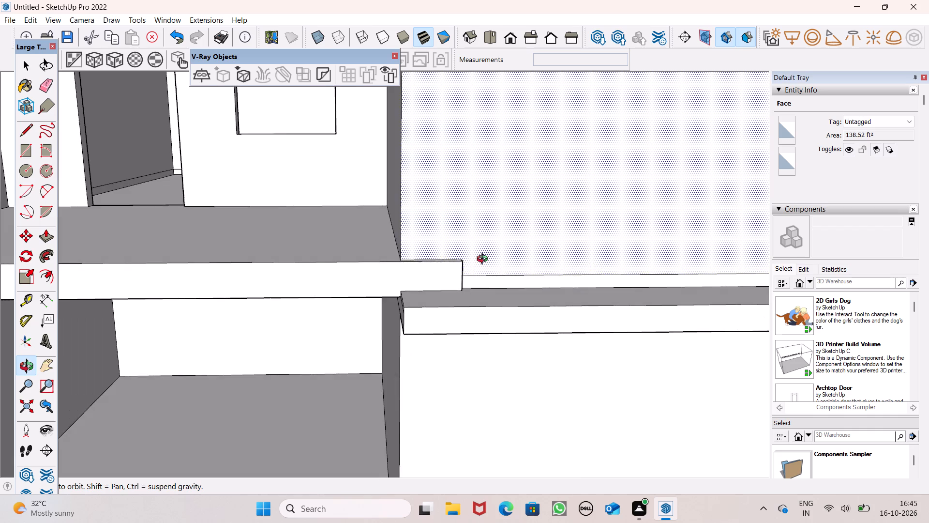
middle_click_drag(484, 260, 485, 256)
scroll(489, 257, "down", 3)
middle_click_drag(484, 274, 569, 237)
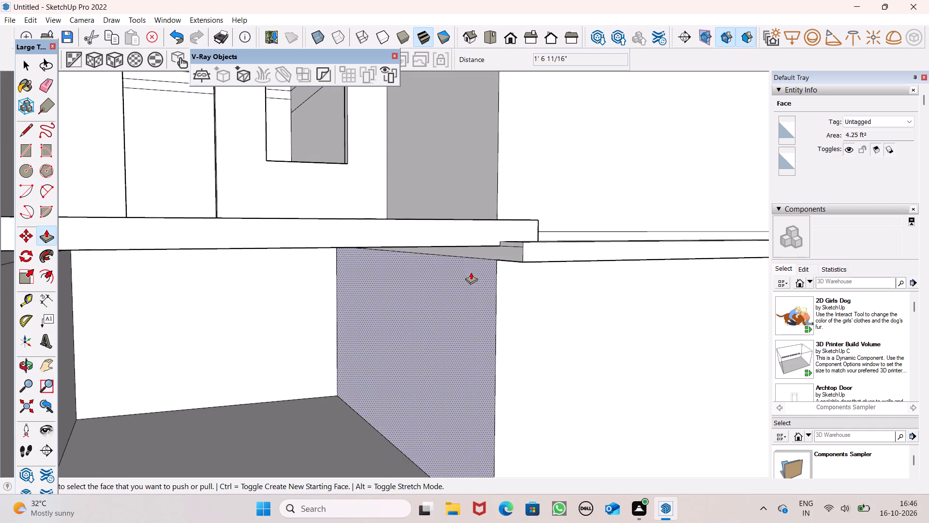
scroll(579, 217, "down", 3)
middle_click_drag(579, 235, 559, 289)
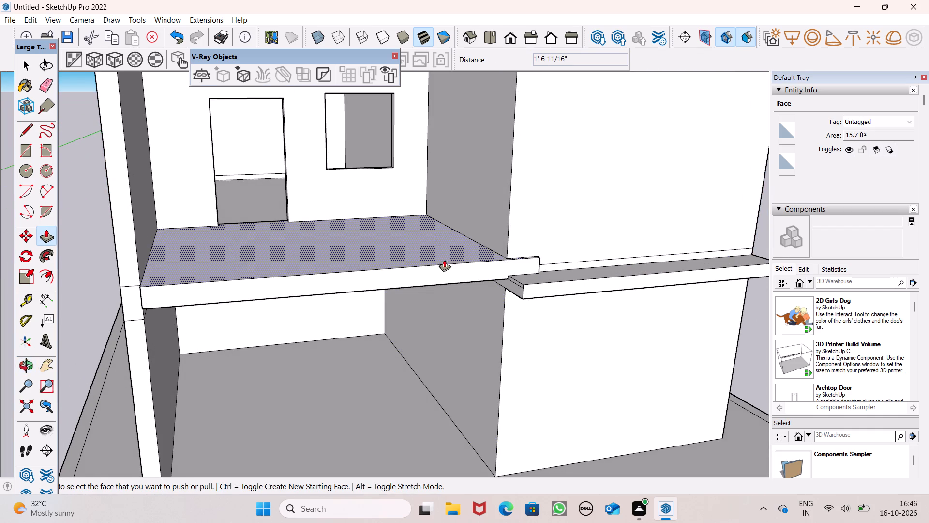
left_click_drag(444, 257, 448, 248)
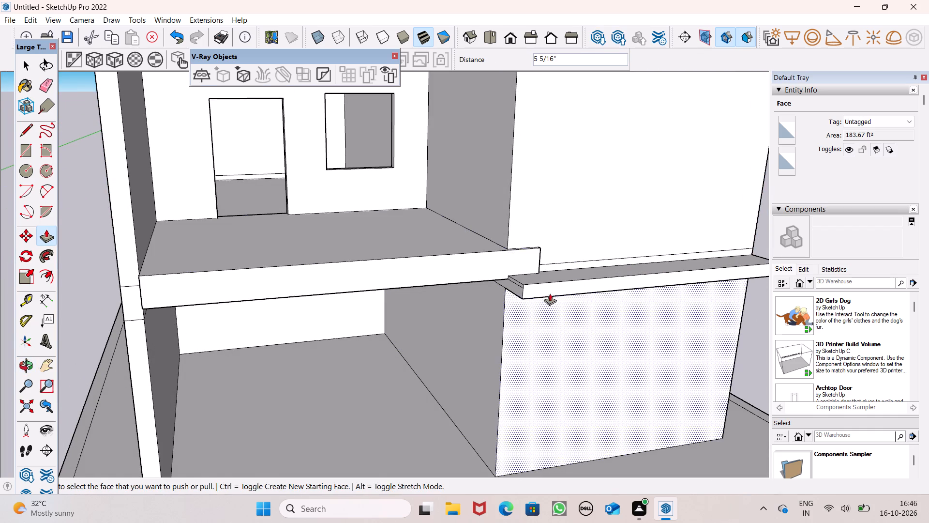
Erase the short line dividing the end face of the tower's front ledge beside the slab extension.
left_click(45, 88)
scroll(410, 274, "up", 5)
scroll(562, 293, "up", 5)
left_click(575, 282)
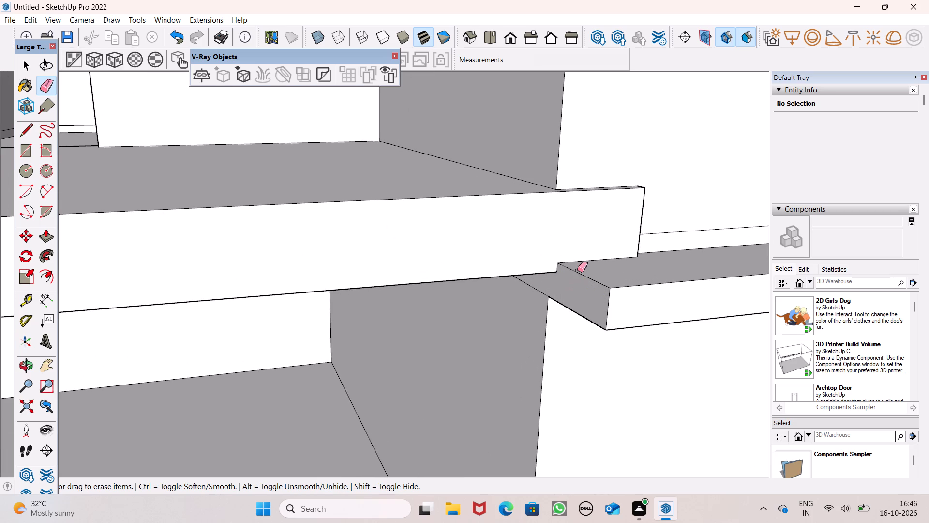
Push/Pull the ledge's top face down 1 7/8" towards the underside of the slab extension.
left_click_drag(44, 237, 56, 237)
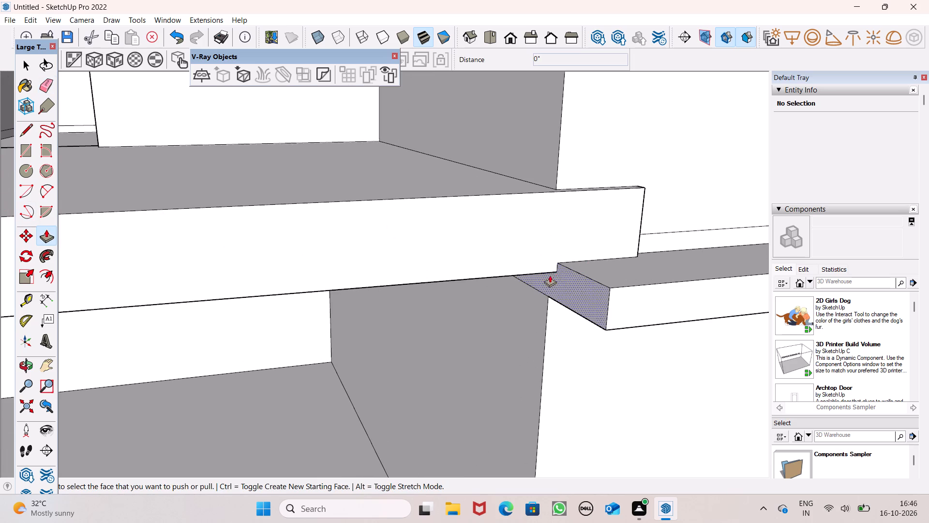
left_click_drag(582, 261, 548, 270)
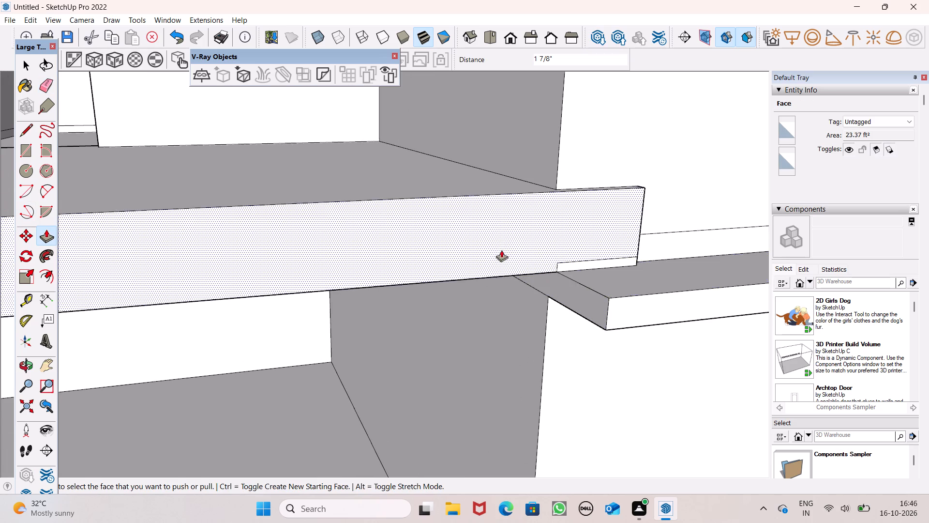
scroll(501, 250, "down", 4)
middle_click_drag(530, 268, 454, 260)
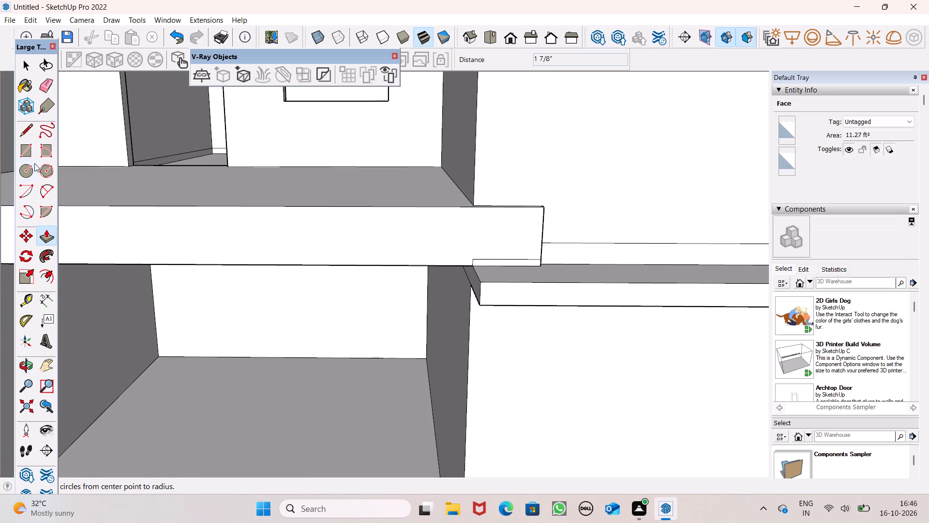
Erase the leftover lines at the bottom of the slab extension's front face where it meets the ledge.
left_click(46, 87)
scroll(633, 253, "up", 1)
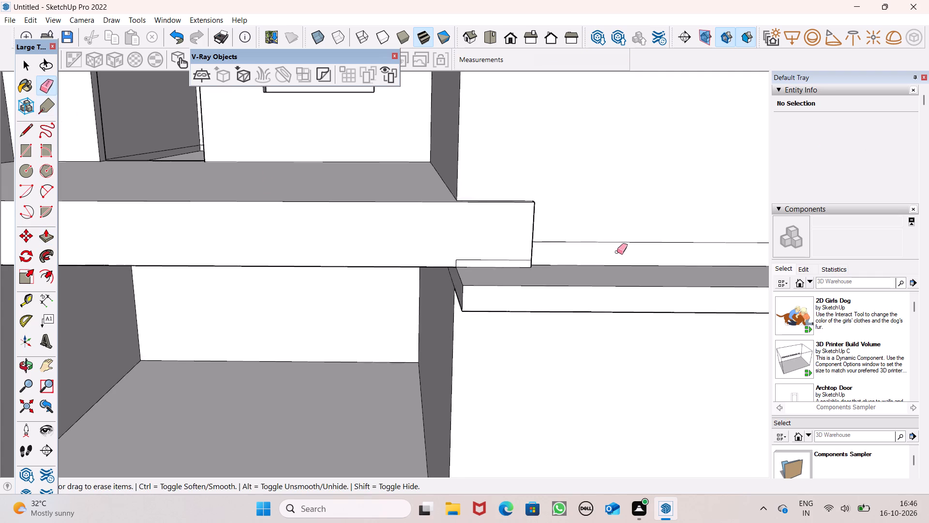
scroll(617, 252, "up", 2)
left_click_drag(459, 262, 431, 264)
left_click_drag(431, 264, 424, 263)
scroll(421, 228, "down", 8)
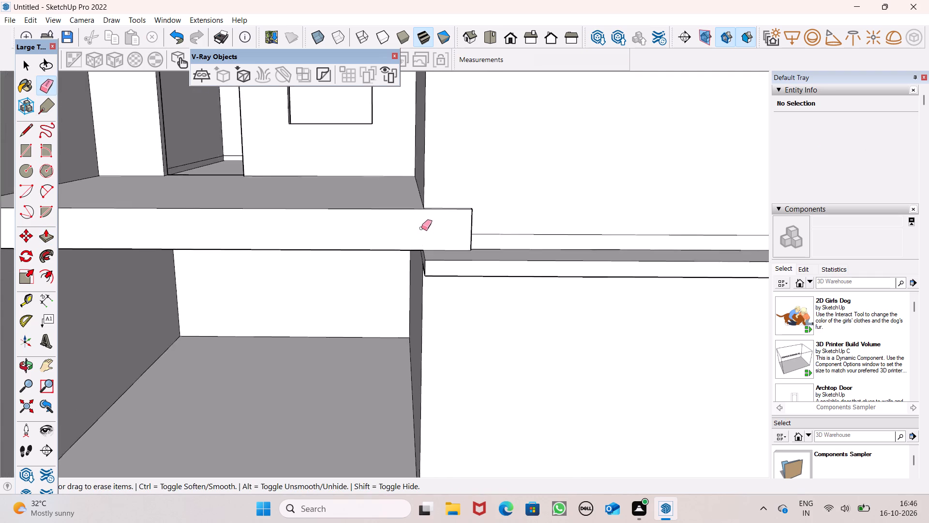
Erase the thin horizontal line on the tower's front wall just above the ledge.
scroll(421, 228, "down", 5)
middle_click_drag(514, 263, 514, 232)
left_click_drag(543, 196, 540, 201)
Examine the front ledge and slab extension in relation to the whole lower facade.
scroll(534, 195, "down", 4)
middle_click_drag(473, 228, 482, 212)
middle_click_drag(562, 220, 519, 262)
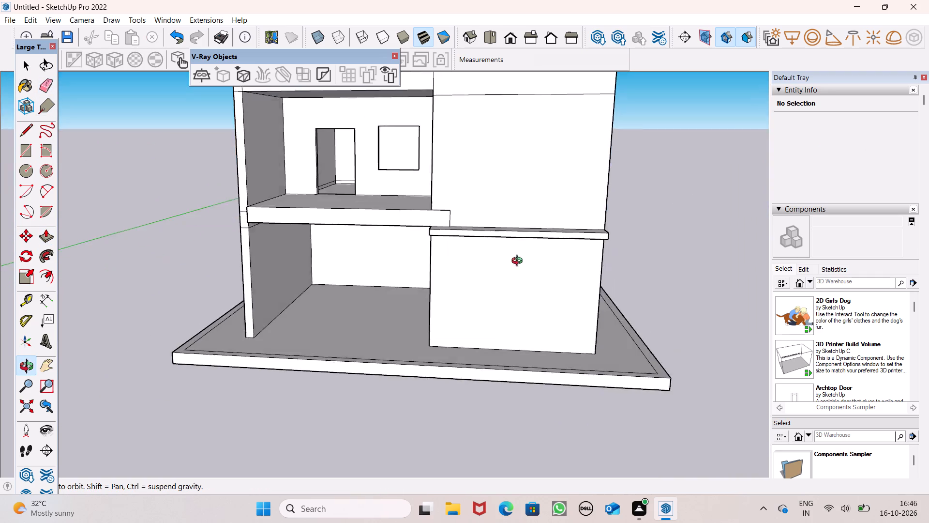
middle_click_drag(519, 262, 487, 291)
scroll(473, 261, "up", 1)
scroll(485, 193, "down", 11)
middle_click_drag(501, 236, 572, 144)
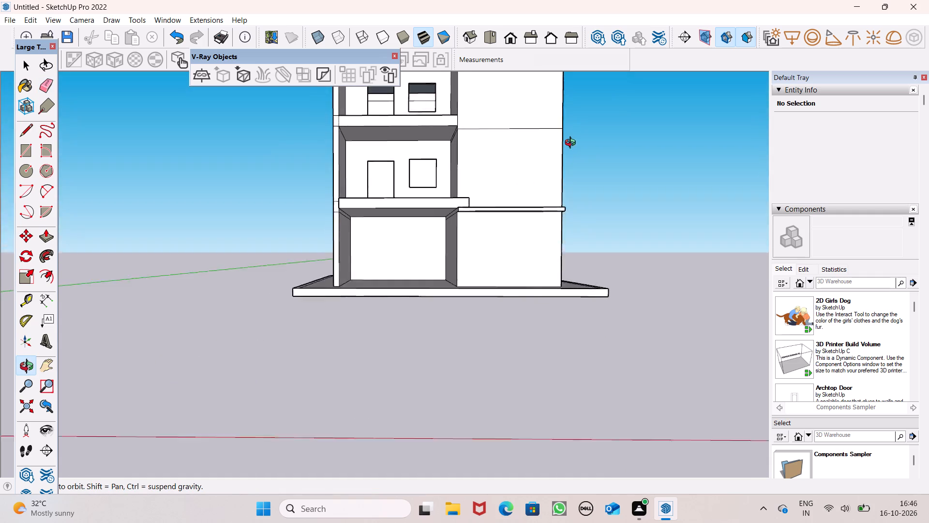
middle_click_drag(572, 144, 572, 144)
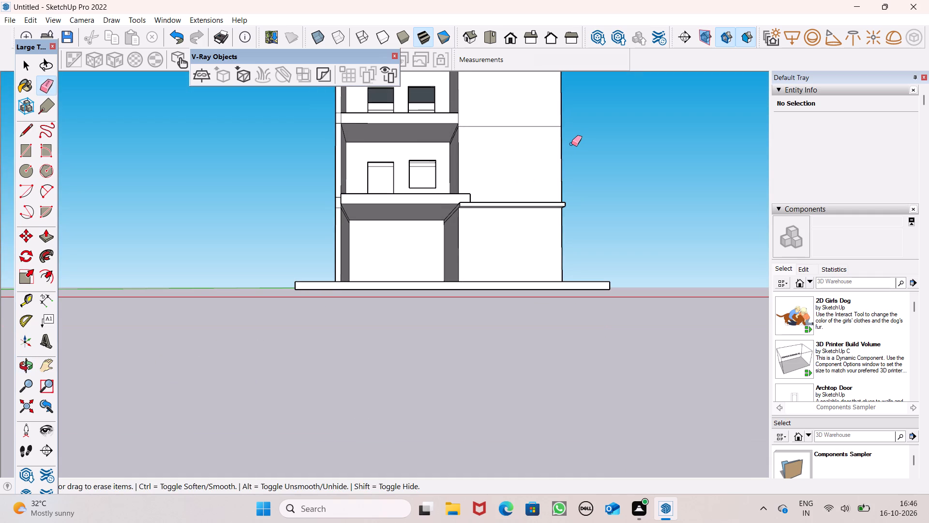
Push/Pull the underside of the front ledge on the tower wall down 8 1/16".
scroll(454, 200, "up", 1)
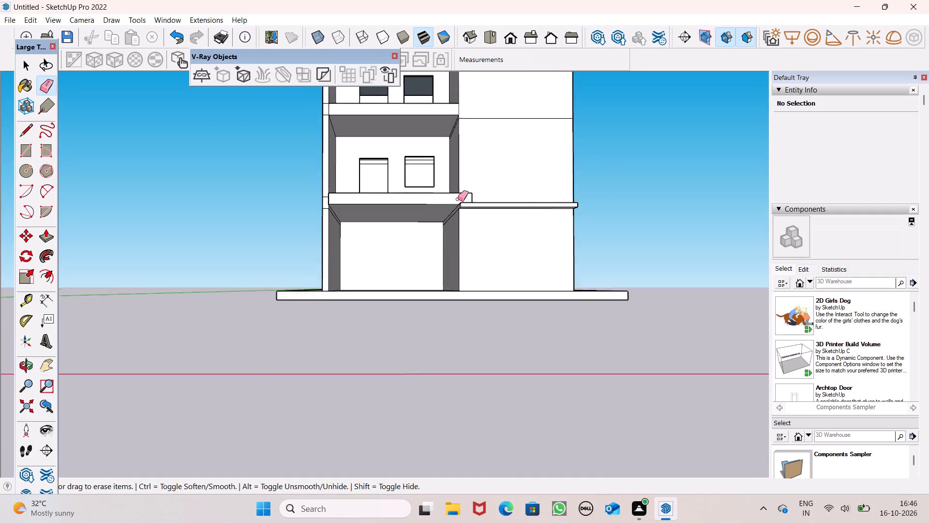
scroll(458, 199, "up", 3)
middle_click_drag(501, 223, 520, 202)
middle_click(520, 202)
scroll(520, 202, "up", 2)
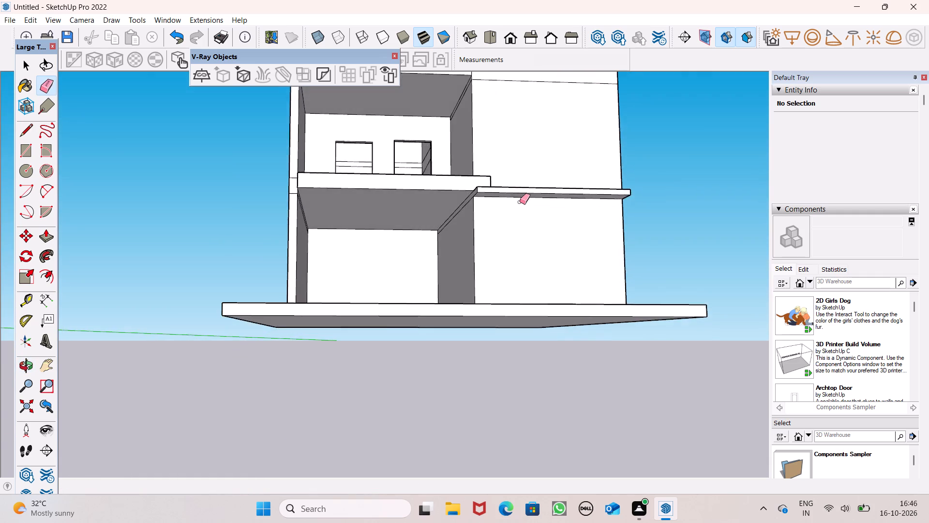
scroll(520, 202, "up", 4)
scroll(445, 176, "up", 3)
left_click_drag(44, 241, 64, 245)
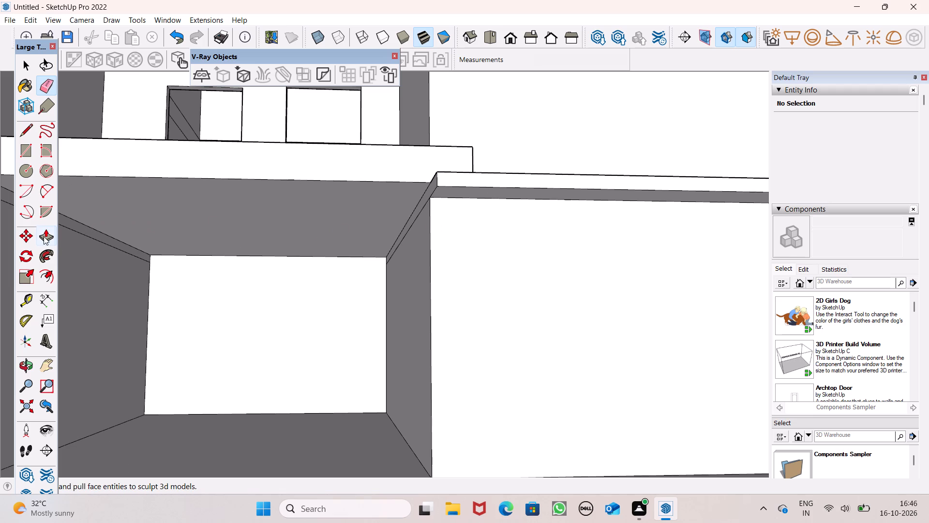
left_click(44, 236)
left_click_drag(506, 190, 509, 205)
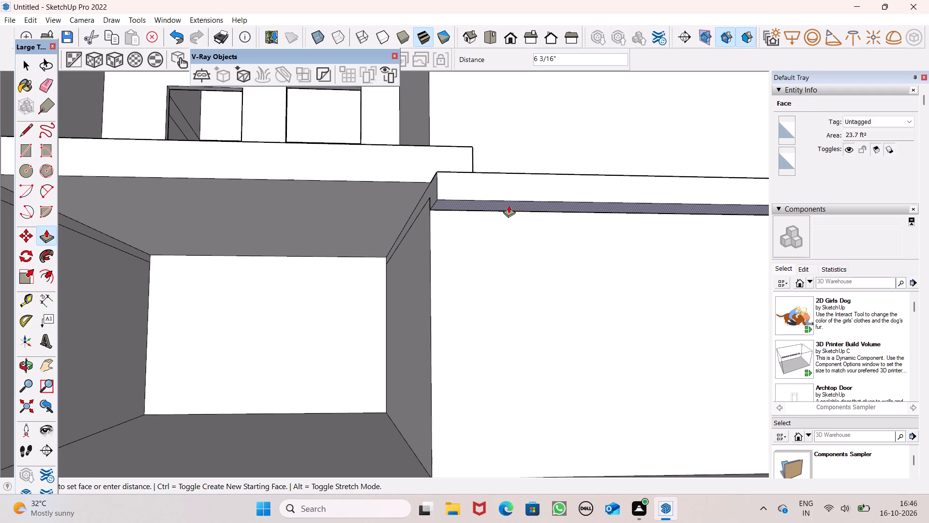
left_click_drag(509, 205, 509, 209)
Push/Pull the front face of the first-floor slab and its extension forward 9 15/16".
scroll(471, 169, "down", 3)
middle_click_drag(474, 211, 546, 272)
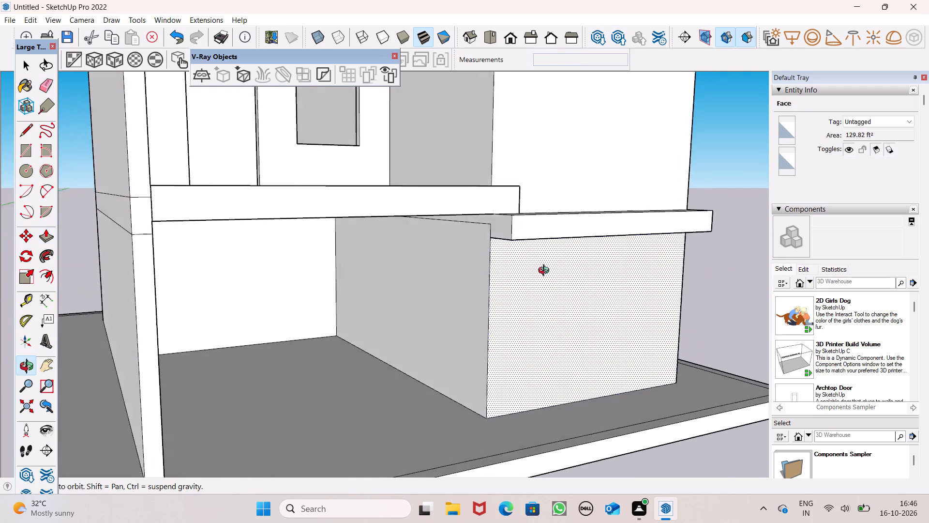
middle_click_drag(546, 272, 502, 281)
scroll(477, 225, "down", 4)
middle_click_drag(398, 261, 315, 265)
middle_click(315, 265)
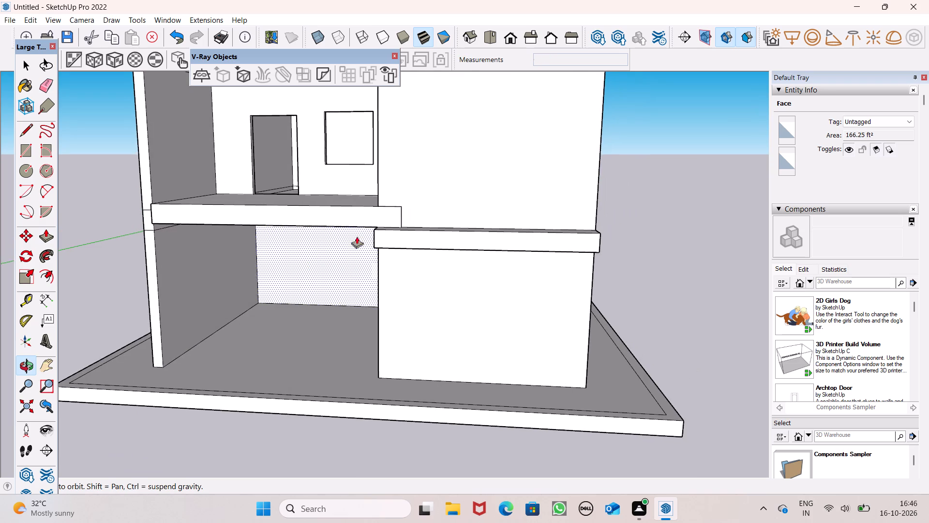
scroll(444, 209, "down", 2)
scroll(490, 190, "down", 4)
middle_click_drag(476, 207, 443, 293)
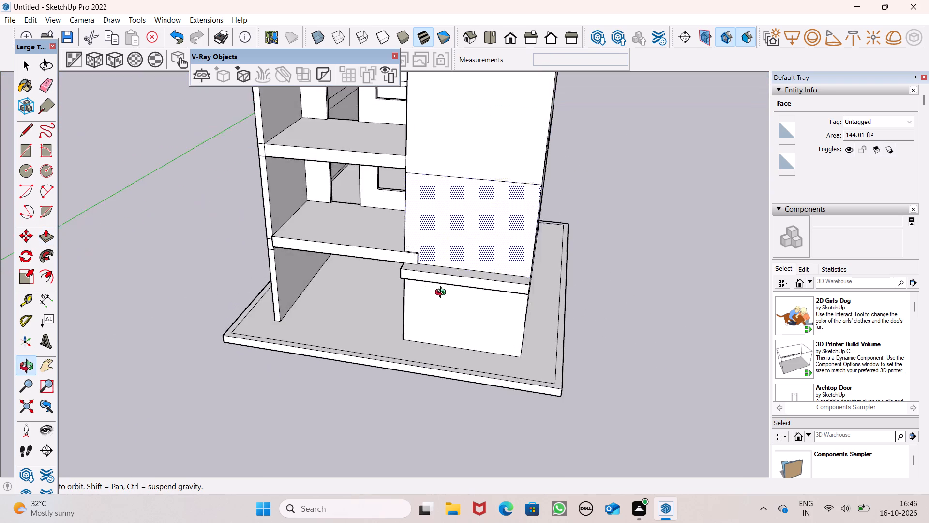
middle_click_drag(443, 293, 439, 302)
scroll(424, 291, "up", 7)
middle_click_drag(407, 286, 407, 319)
scroll(388, 299, "up", 5)
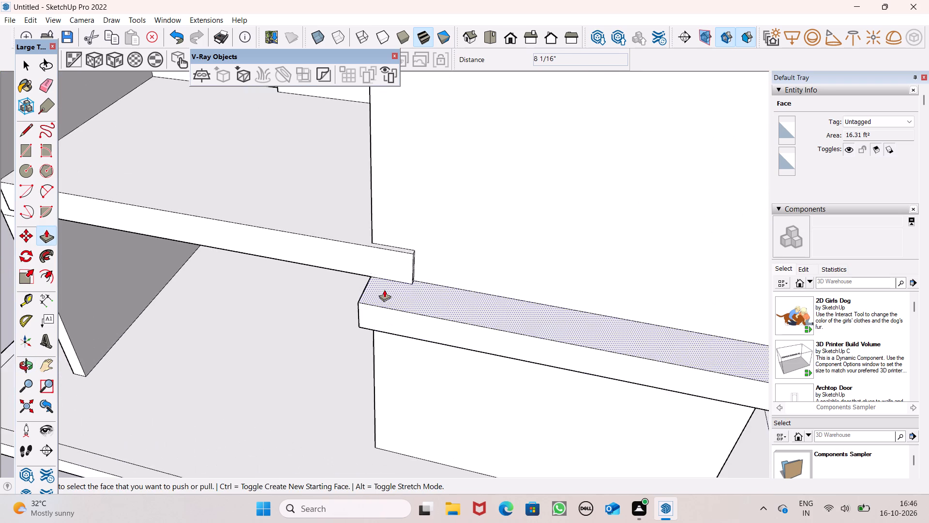
scroll(388, 272, "down", 4)
left_click_drag(392, 262, 391, 275)
scroll(413, 252, "down", 5)
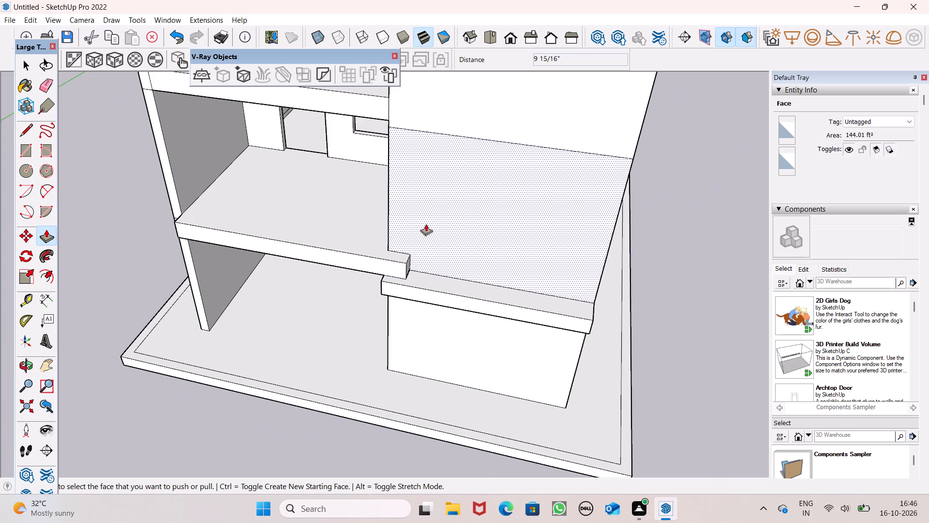
Draw a 1' 1/2" line across the slab's top from the tower wall corner to the front edge, separating the extension's top face.
left_click(26, 127)
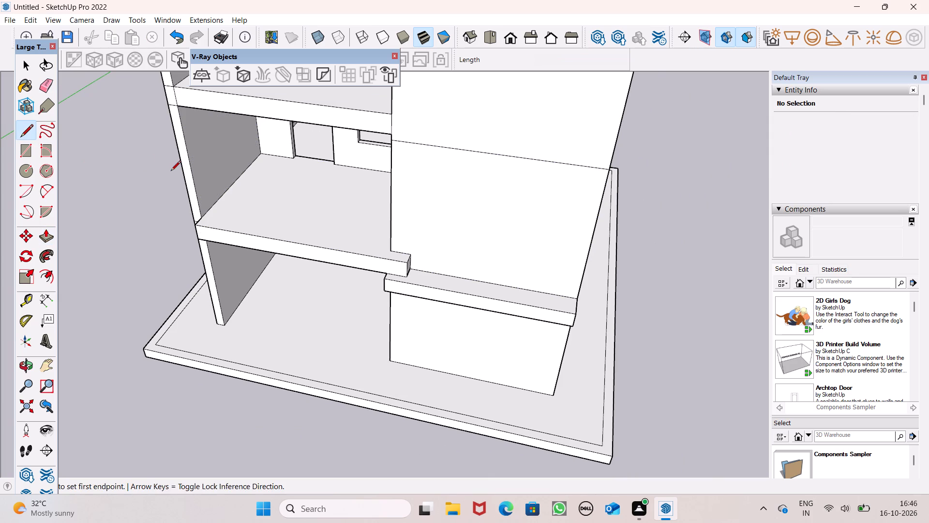
middle_click_drag(194, 192, 262, 235)
scroll(383, 268, "up", 5)
double_click(426, 277)
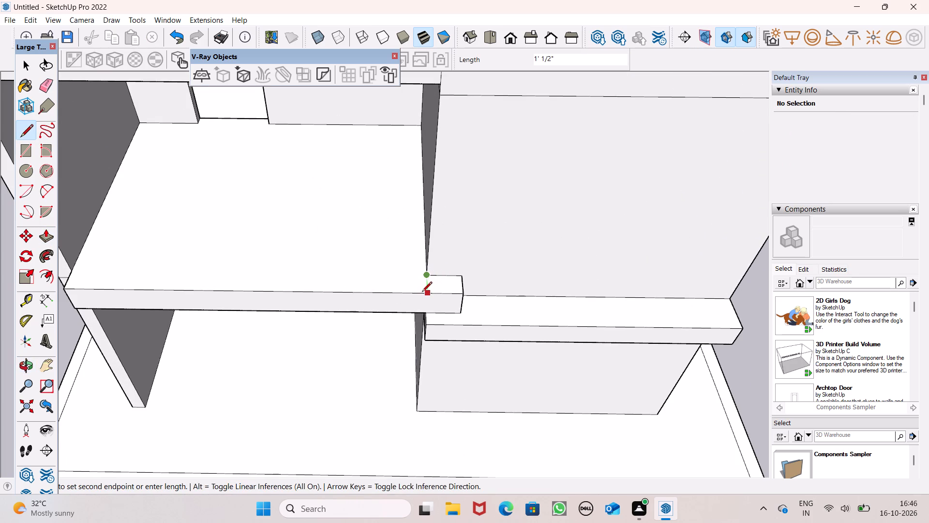
left_click(423, 294)
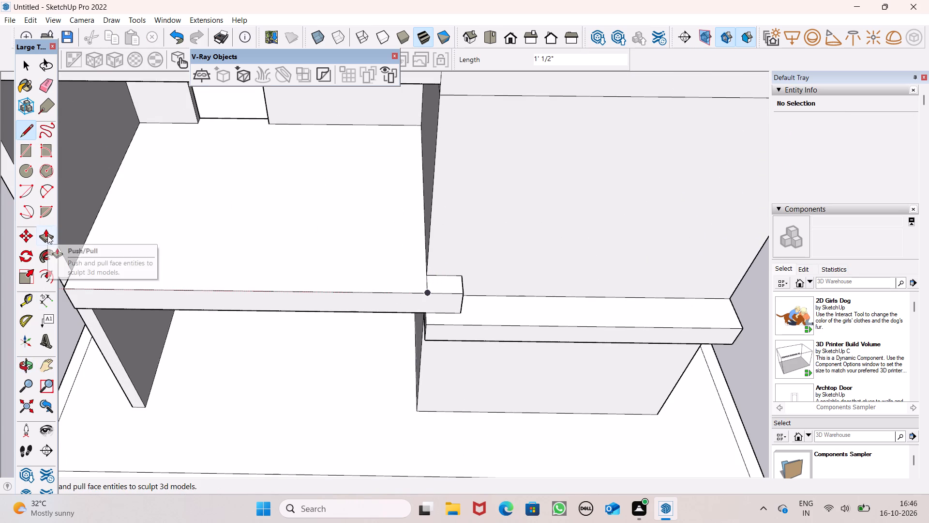
Push/Pull the slab extension's separated top face partway up the tower's front wall to start a column.
left_click(47, 235)
left_click_drag(441, 285, 441, 232)
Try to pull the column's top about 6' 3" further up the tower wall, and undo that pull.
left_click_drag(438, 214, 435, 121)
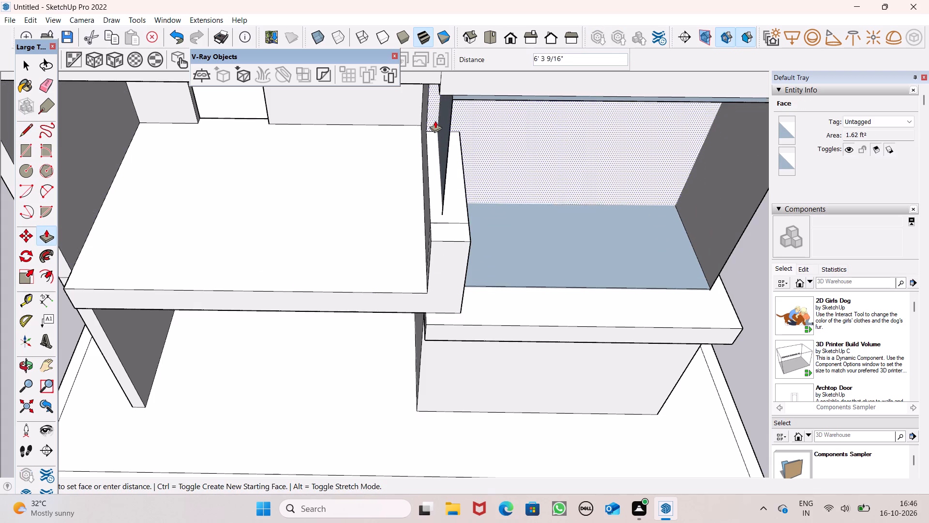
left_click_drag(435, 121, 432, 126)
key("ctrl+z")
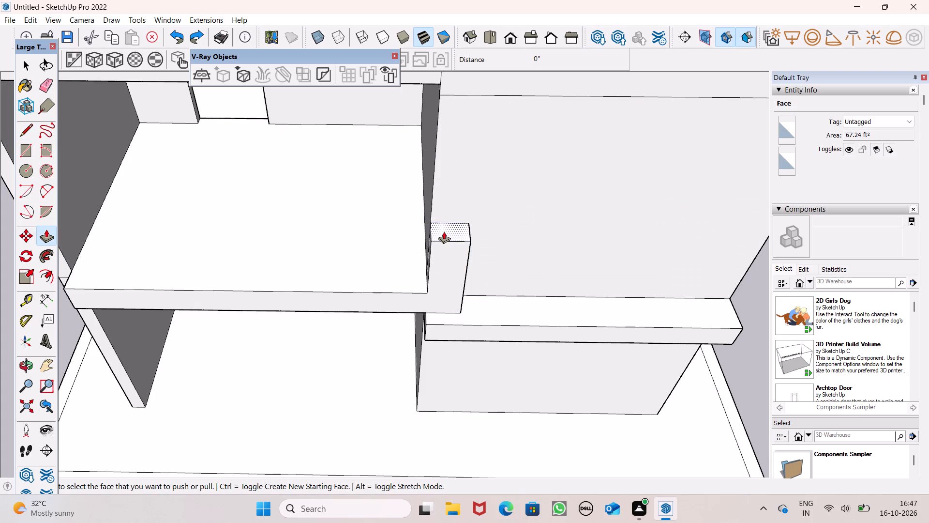
Push/Pull the column's top up 5' 11 5/16" to the horizontal line on the tower's front wall.
left_click_drag(444, 231, 449, 101)
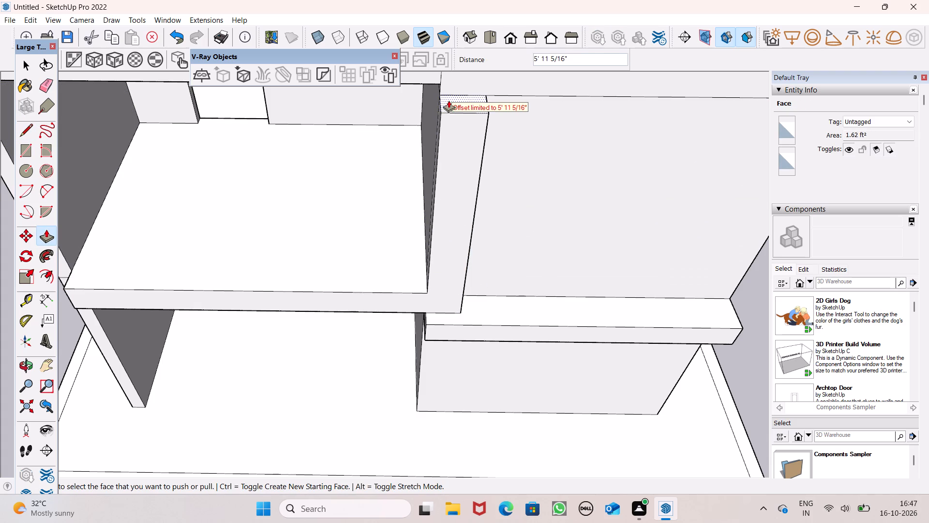
Push/Pull the column's top further up to the top level of the floor slab above.
scroll(441, 132, "down", 3)
middle_click_drag(443, 163, 491, 114)
scroll(477, 175, "down", 10)
scroll(457, 78, "up", 5)
middle_click_drag(506, 141, 508, 90)
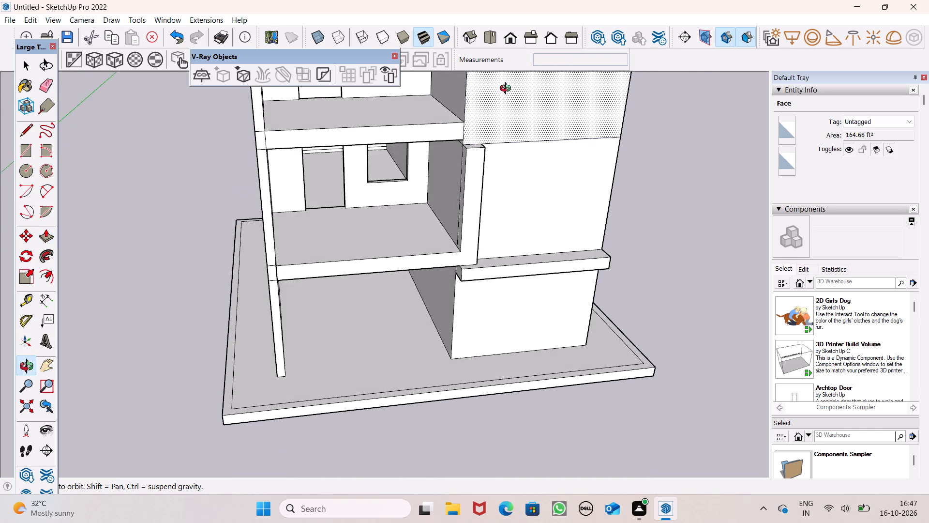
middle_click_drag(508, 90, 499, 62)
scroll(466, 172, "down", 5)
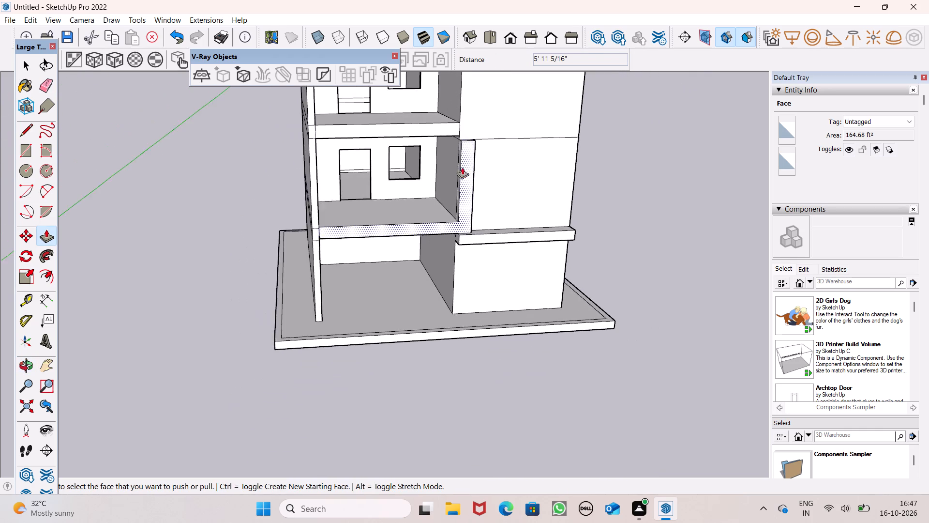
scroll(453, 114, "up", 11)
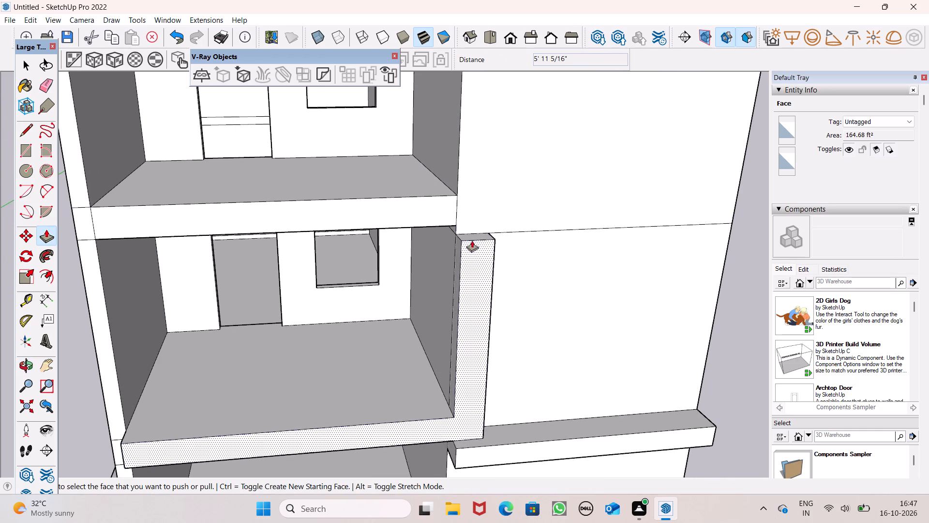
left_click_drag(471, 234, 466, 203)
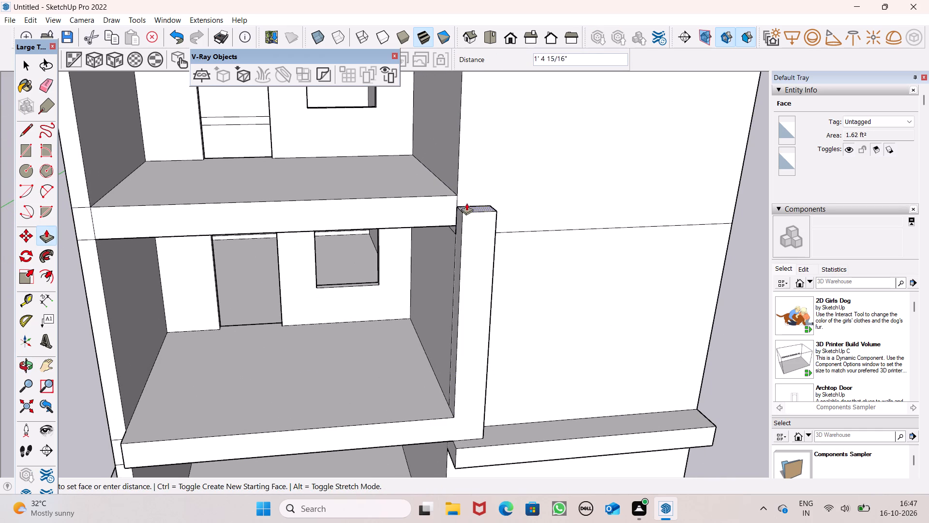
left_click_drag(466, 203, 449, 194)
Push/Pull the upper floor slab's front face forward 1' 1/2", flush with the column's front.
left_click_drag(424, 209, 428, 209)
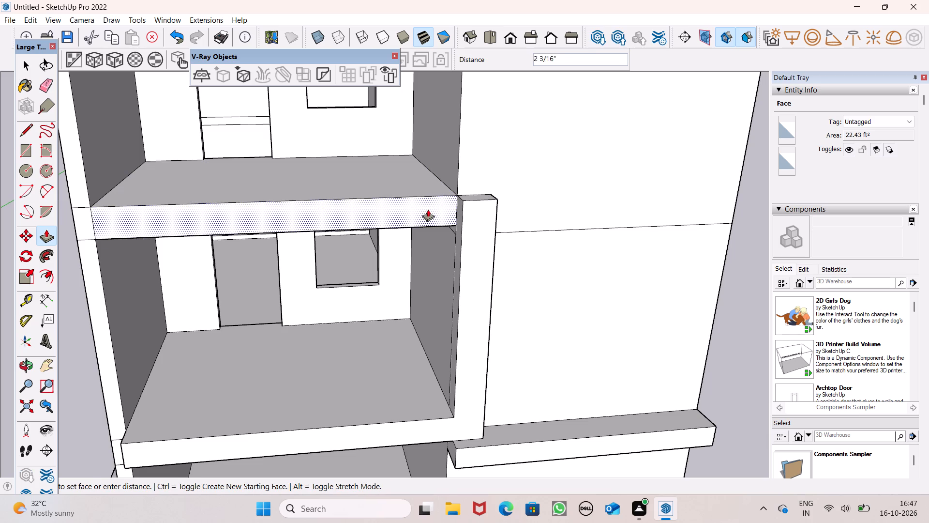
left_click_drag(428, 209, 471, 200)
scroll(449, 196, "down", 1)
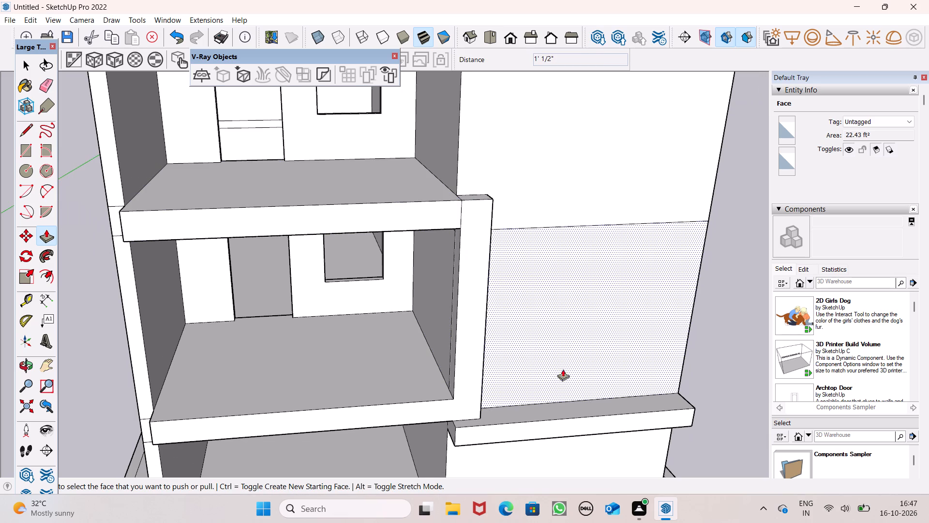
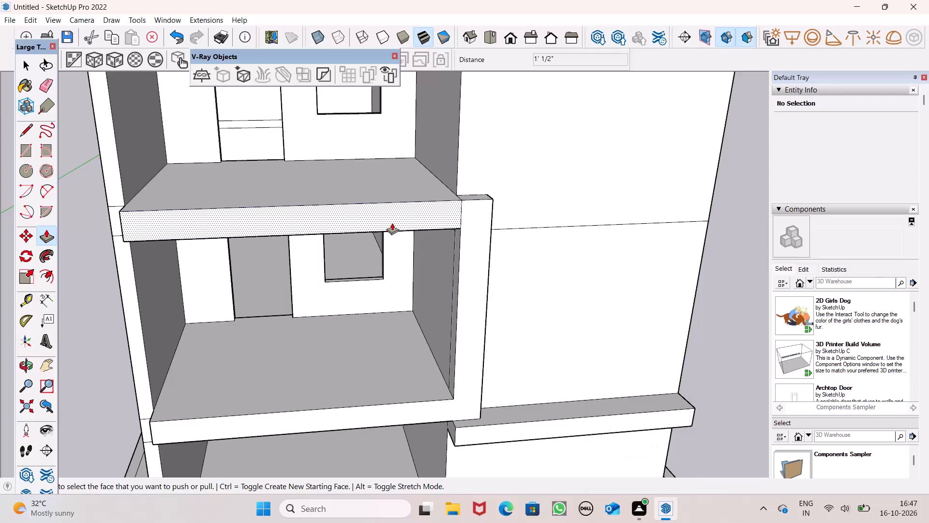
Pull the side wall's front end out 1' 1/2" flush with the second-floor slab, at slab level and on the storey above.
scroll(342, 184, "down", 3)
middle_click_drag(343, 196, 426, 196)
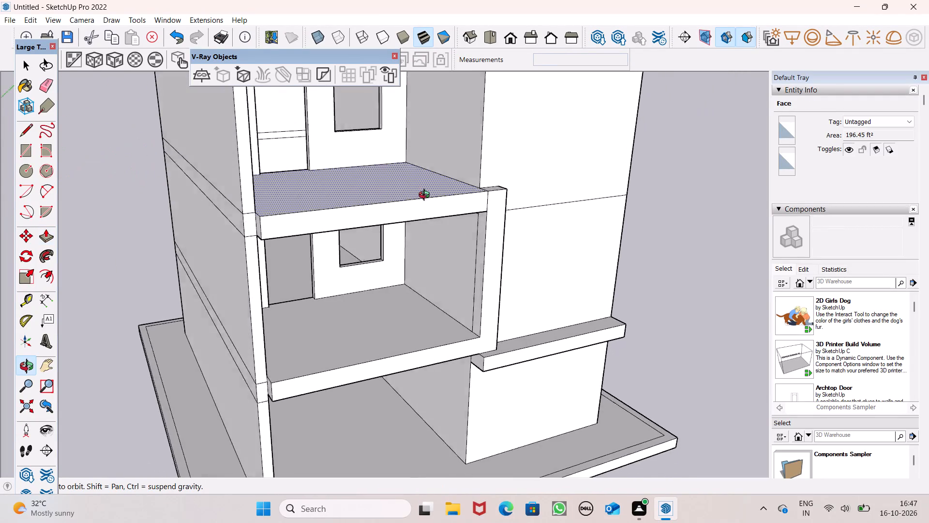
middle_click_drag(426, 196, 422, 193)
scroll(374, 180, "down", 2)
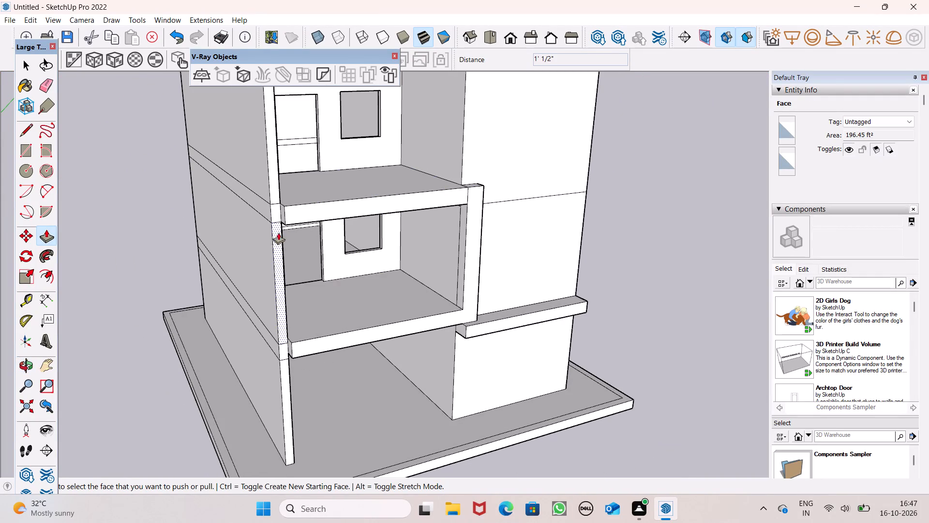
scroll(165, 161, "down", 6)
middle_click_drag(246, 234, 245, 225)
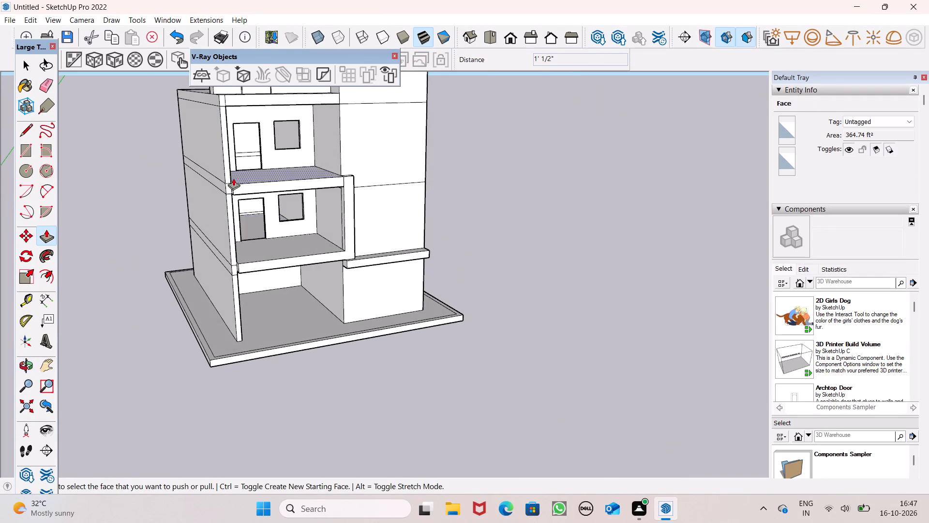
scroll(233, 178, "up", 7)
left_click_drag(224, 192, 238, 195)
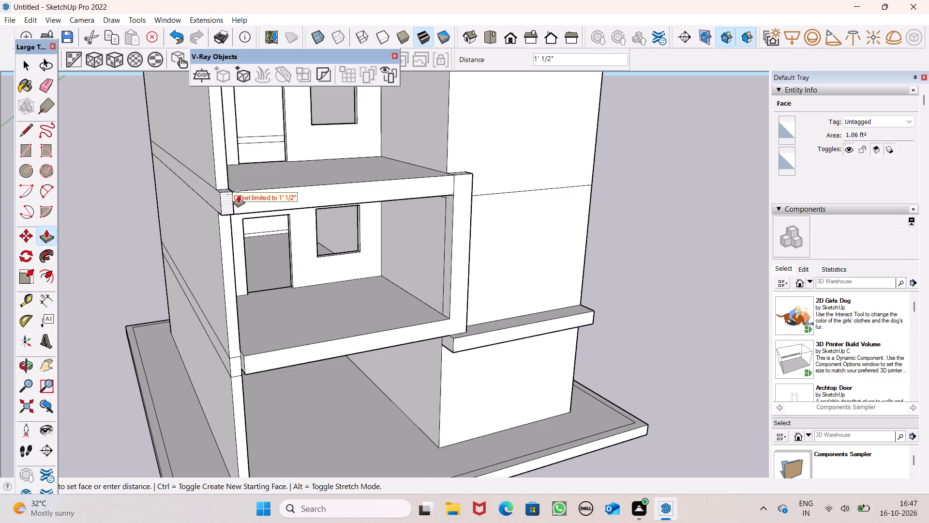
left_click_drag(238, 195, 235, 193)
left_click_drag(222, 172, 228, 188)
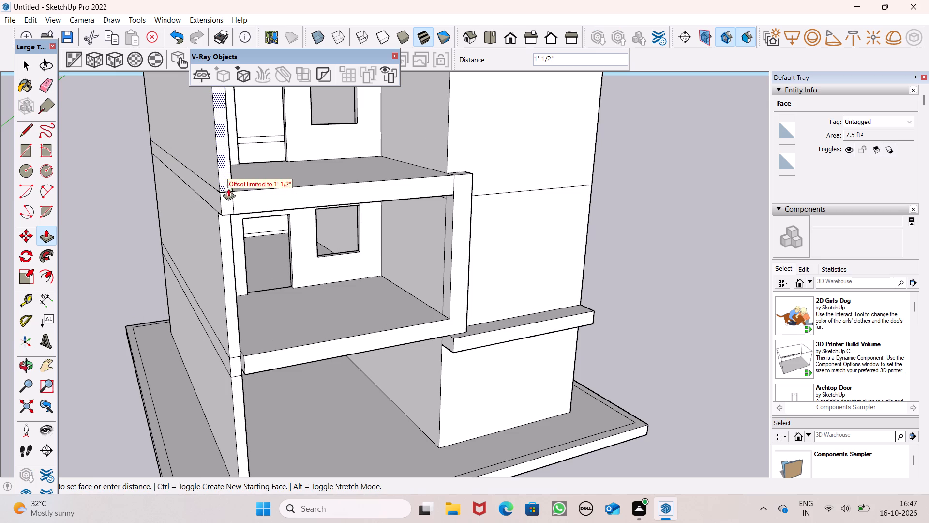
left_click_drag(228, 188, 232, 193)
Pull the side wall's front end out 1' 1/2" on the first-floor storey and at the first-floor slab level.
scroll(255, 172, "down", 4)
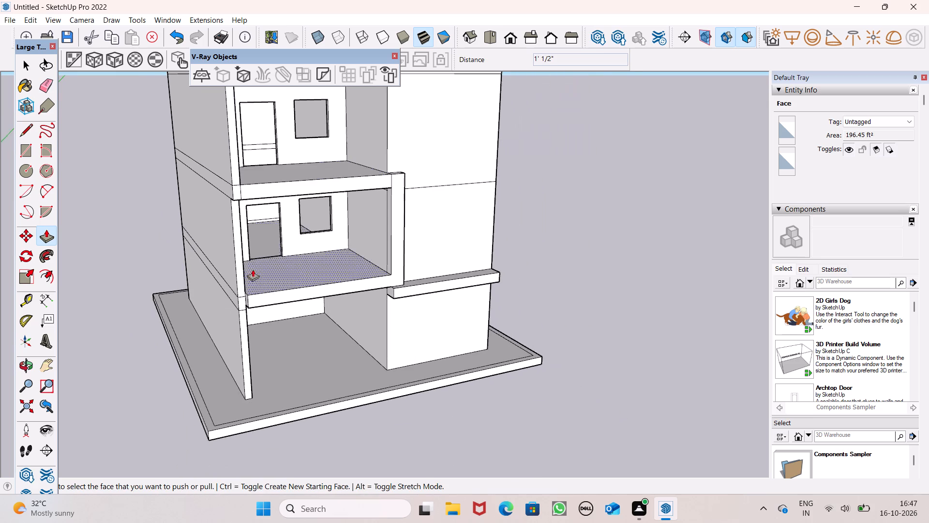
scroll(247, 300, "up", 5)
left_click_drag(240, 282, 248, 305)
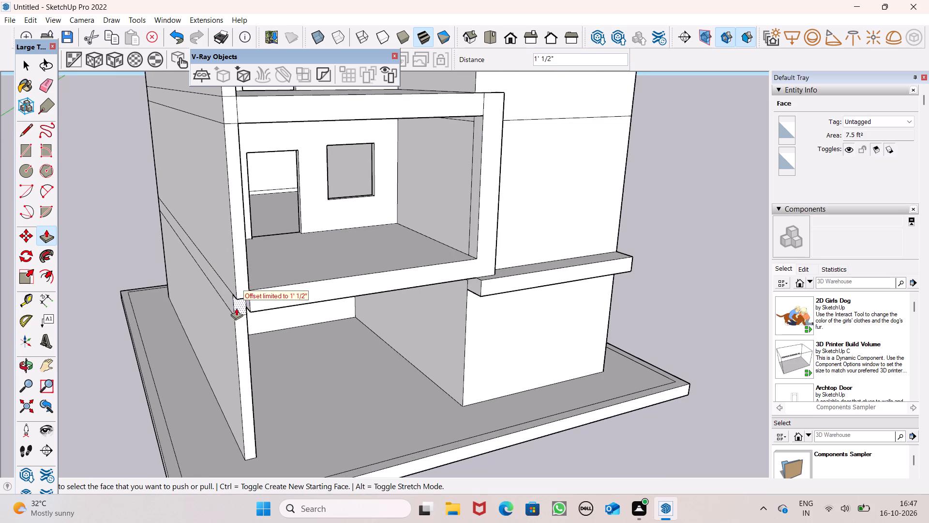
left_click_drag(240, 305, 261, 299)
Push the underside of the side wall's projecting end up 6" to align with the bottom of the first-floor slab.
scroll(274, 270, "down", 3)
middle_click_drag(295, 302, 278, 215)
scroll(229, 199, "up", 12)
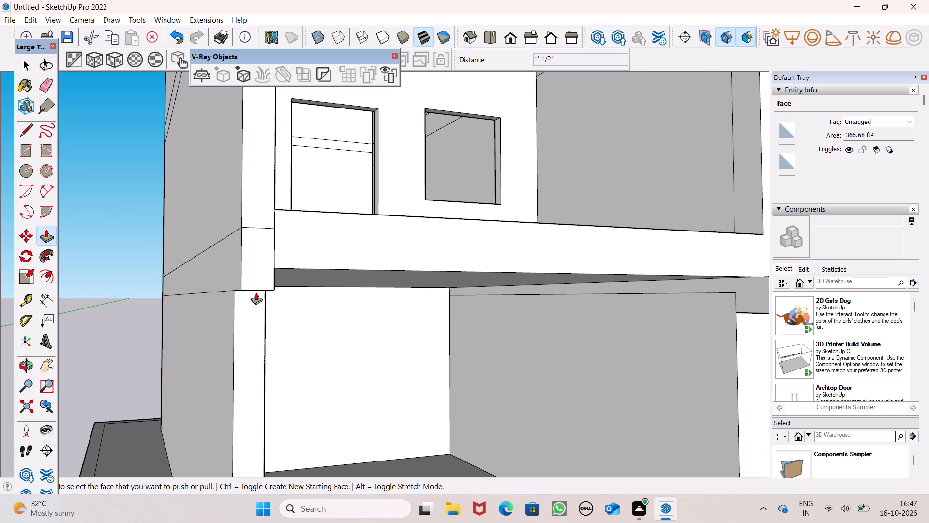
left_click_drag(256, 292, 259, 286)
key("ctrl+z")
scroll(259, 300, "up", 1)
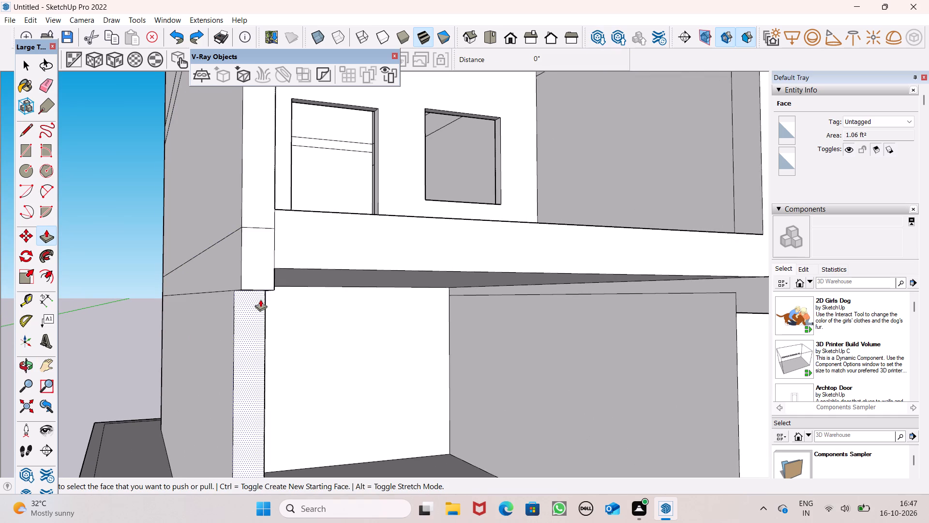
middle_click_drag(262, 298, 256, 252)
left_click_drag(248, 220, 267, 186)
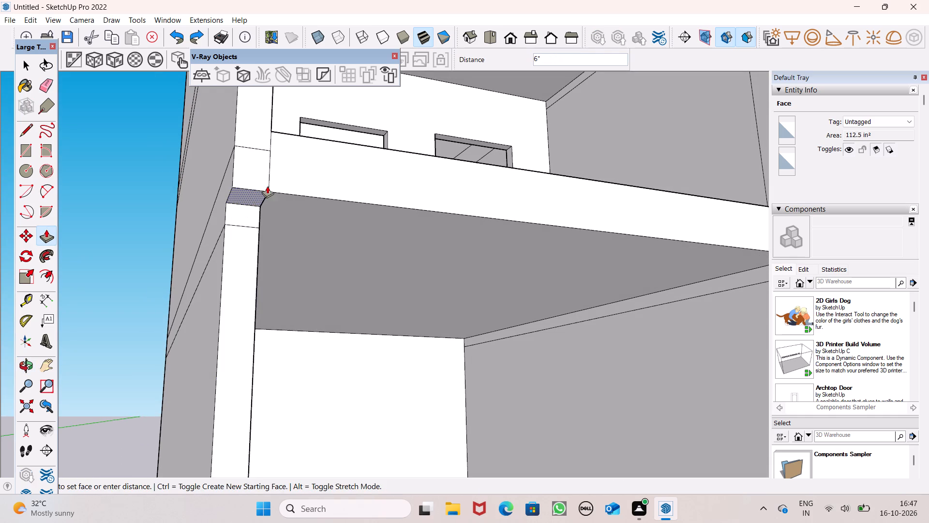
left_click_drag(267, 186, 272, 184)
Thicken the side wall inwards in the first- and second-floor rooms, pulling the upper room's inner face about 7 11/16".
scroll(300, 178, "down", 4)
middle_click_drag(300, 211, 297, 266)
scroll(308, 244, "down", 5)
middle_click_drag(315, 263, 322, 279)
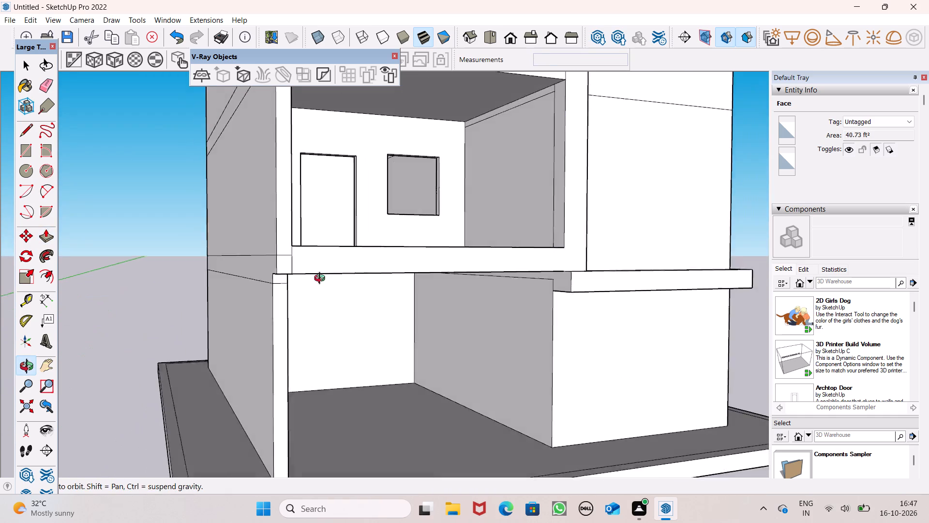
middle_click_drag(322, 279, 363, 292)
middle_click(363, 292)
middle_click_drag(363, 292, 355, 298)
scroll(363, 276, "down", 5)
middle_click_drag(363, 280, 295, 297)
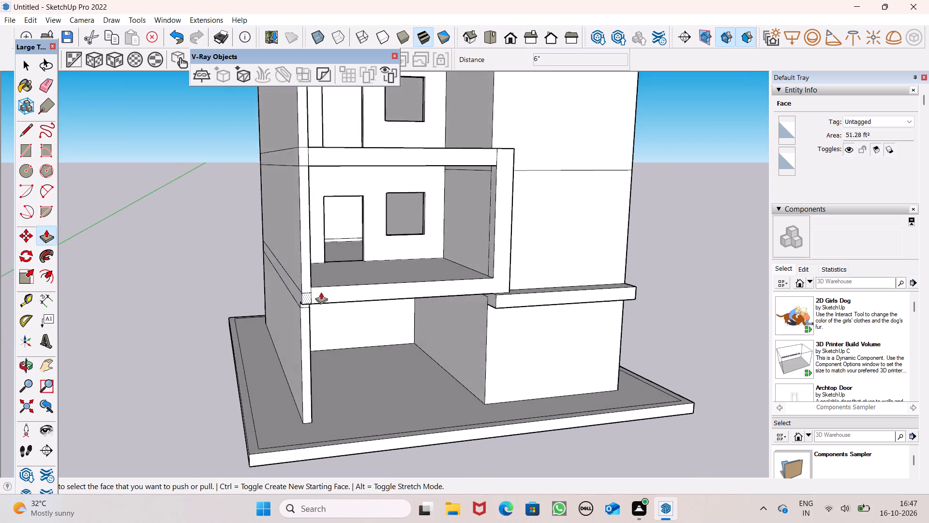
scroll(330, 292, "down", 9)
middle_click_drag(366, 262, 315, 279)
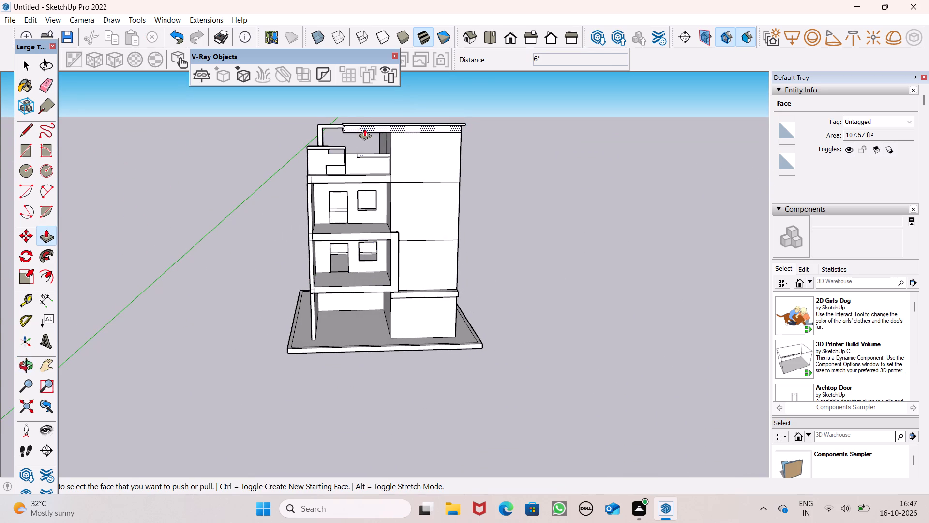
scroll(362, 121, "up", 5)
middle_click_drag(325, 234, 249, 232)
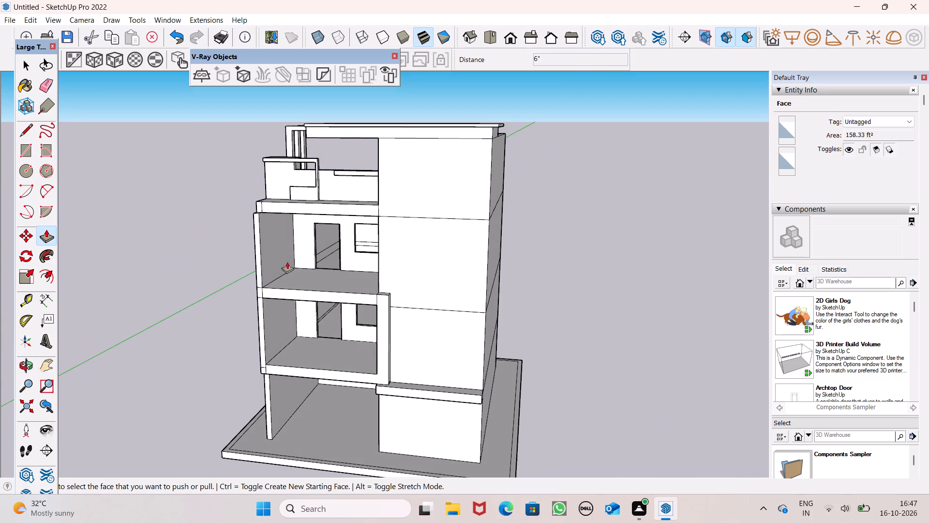
scroll(262, 289, "up", 4)
left_click_drag(272, 348, 279, 351)
left_click_drag(270, 263, 283, 292)
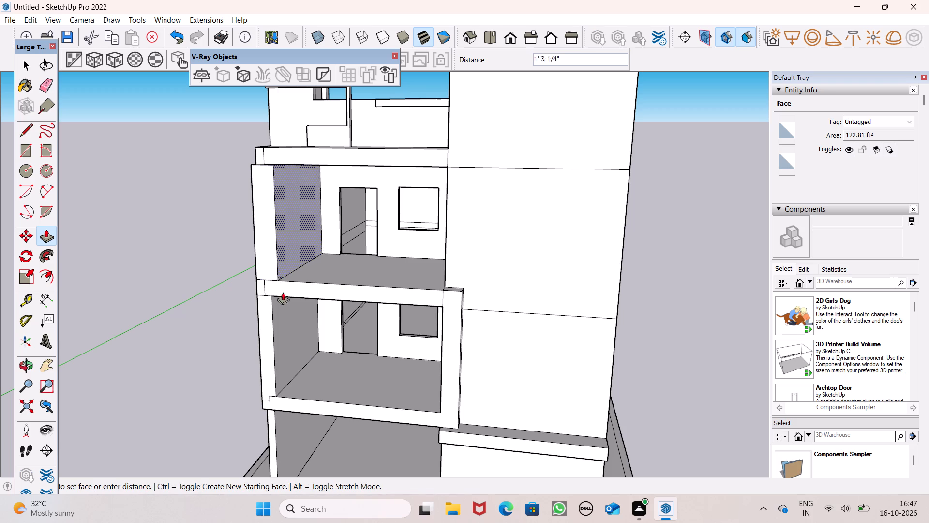
left_click_drag(283, 292, 273, 317)
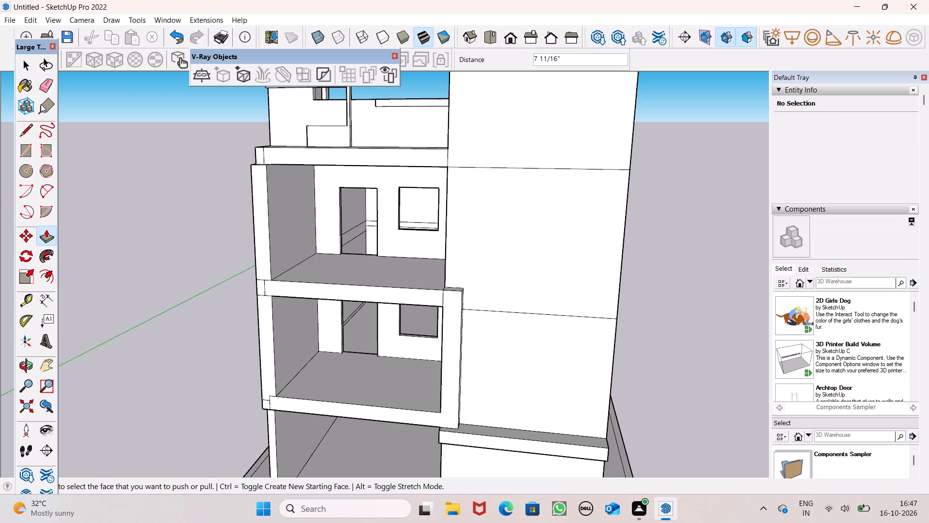
Erase the vertical seam lines where the side wall's end meets the front faces of the second-floor and terrace slabs.
left_click(52, 84)
middle_click_drag(204, 254, 248, 256)
scroll(288, 283, "up", 6)
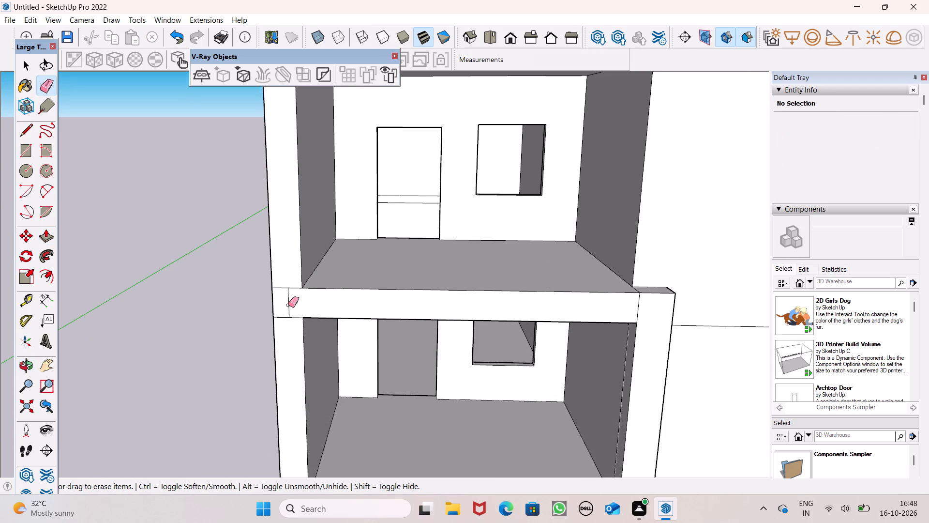
left_click(288, 306)
scroll(306, 303, "down", 6)
middle_click_drag(323, 320, 349, 382)
scroll(326, 231, "up", 2)
left_click(304, 215)
Pull the terrace slab's front face out 1' 1/2" flush with the side wall's end, undoing the first attempt.
left_click(50, 236)
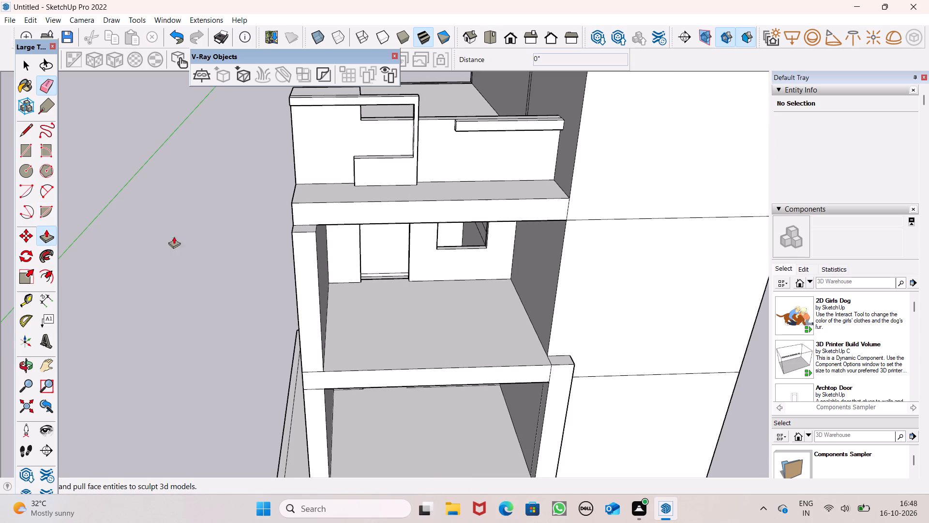
left_click_drag(362, 202, 321, 238)
left_click(317, 239)
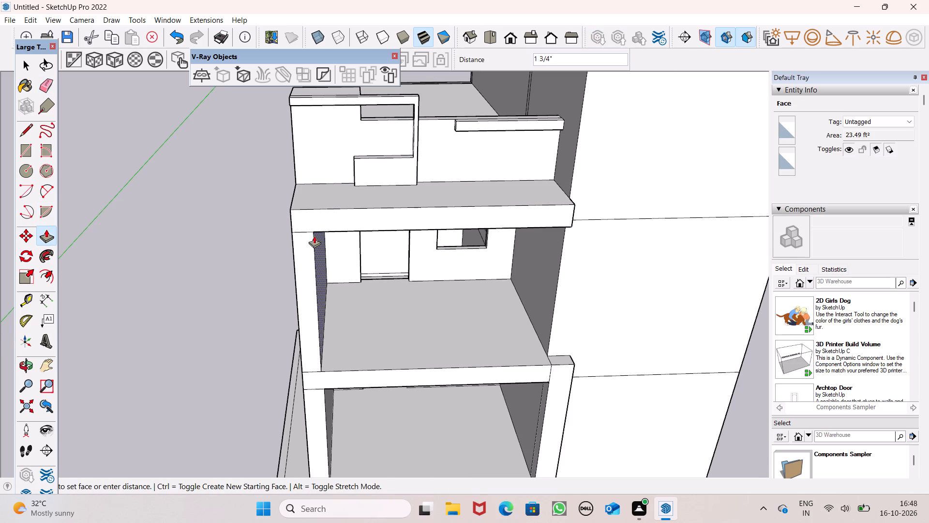
key("ctrl+z")
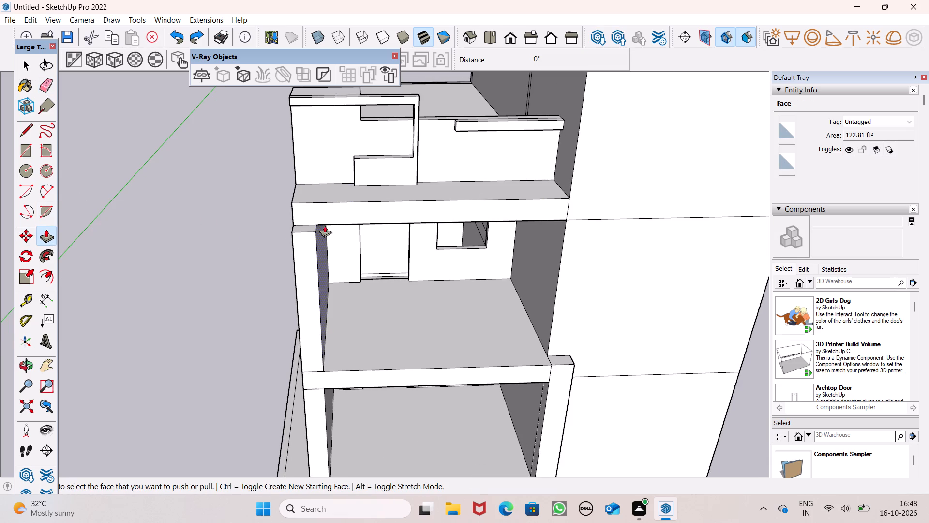
left_click_drag(332, 216, 318, 232)
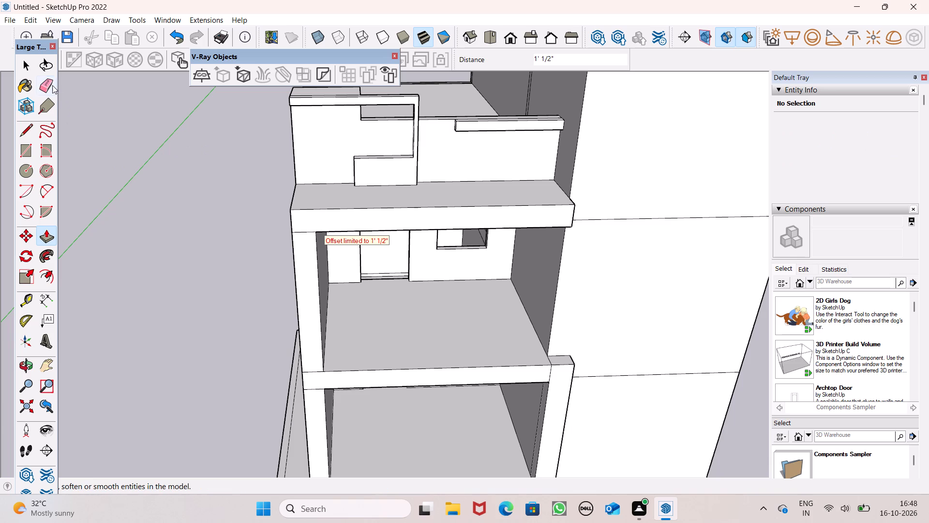
Erase the horizontal seam lines across the side wall's end at the terrace slab and second-floor slab.
left_click(52, 85)
scroll(360, 271, "up", 4)
left_click_drag(264, 196, 264, 205)
scroll(318, 153, "down", 6)
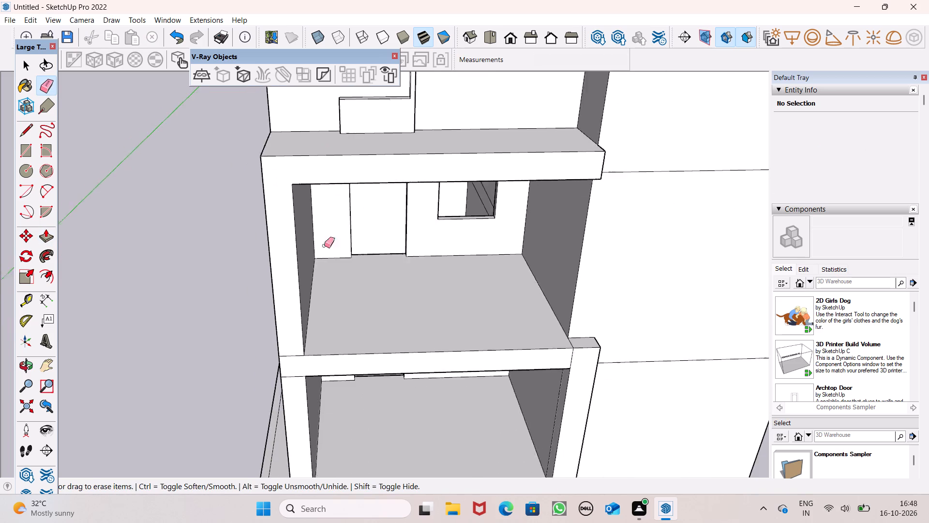
middle_click_drag(330, 331, 338, 255)
scroll(311, 265, "up", 3)
left_click_drag(299, 254, 301, 296)
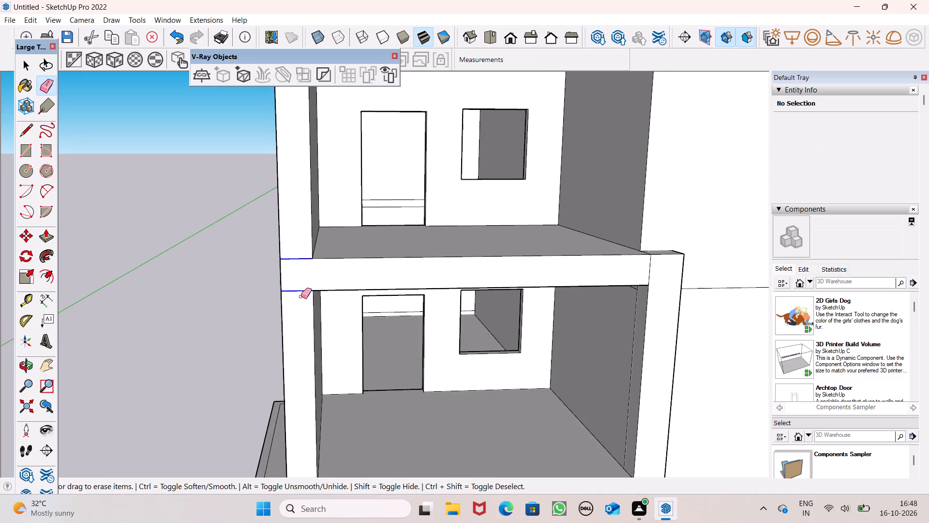
left_click_drag(301, 296, 301, 296)
Erase the leftover seam lines where the side wall's end meets the first-floor slab and on the ground-floor wall end just below.
scroll(331, 172, "down", 6)
scroll(338, 335, "up", 6)
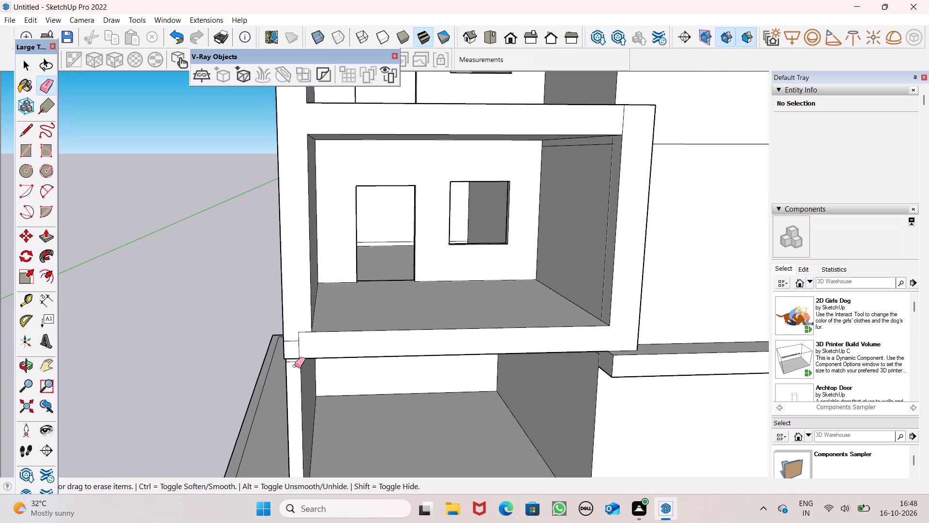
scroll(295, 366, "up", 5)
left_click_drag(293, 317, 306, 305)
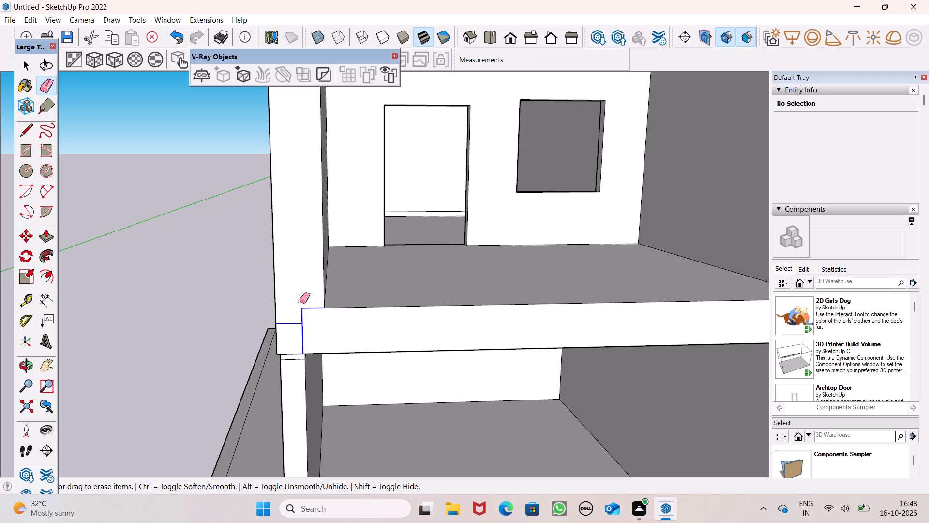
scroll(300, 301, "down", 4)
middle_click_drag(300, 326, 358, 227)
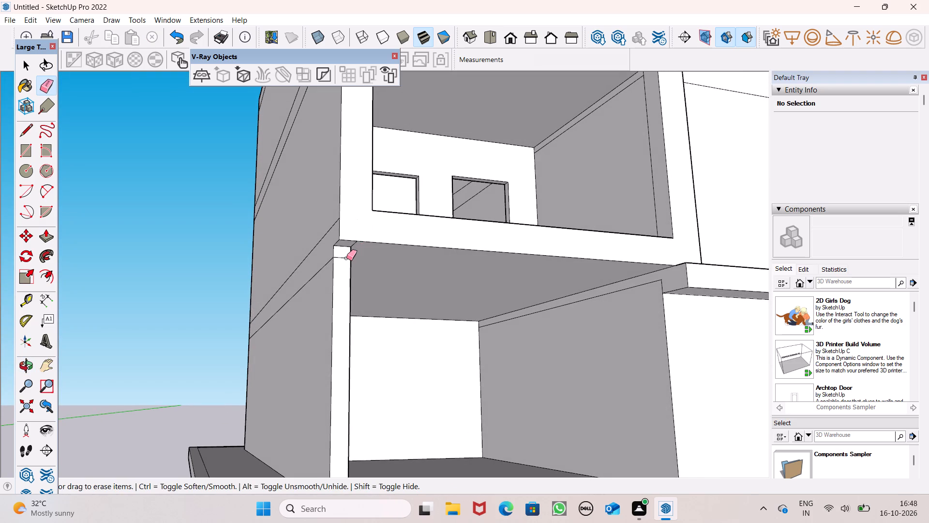
left_click(346, 258)
Erase the vertical seam line between the second-floor slab's front face and the vertical strip framing the first-floor opening.
scroll(346, 257, "down", 5)
middle_click_drag(344, 264, 303, 320)
scroll(307, 304, "down", 3)
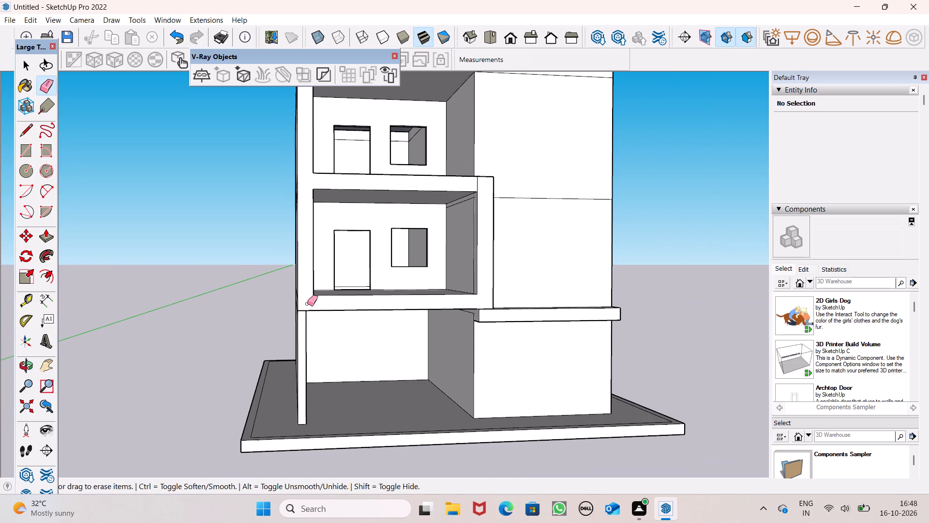
middle_click_drag(519, 257, 420, 280)
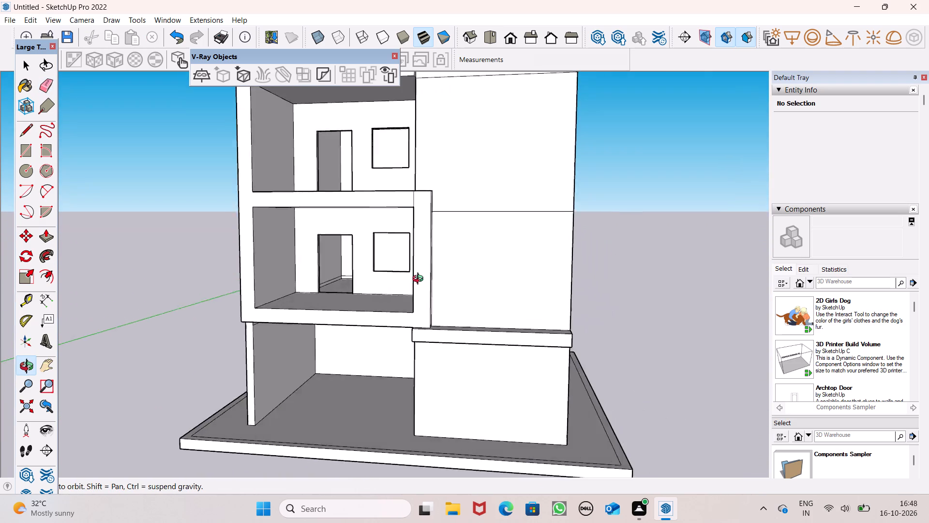
middle_click_drag(420, 280, 405, 327)
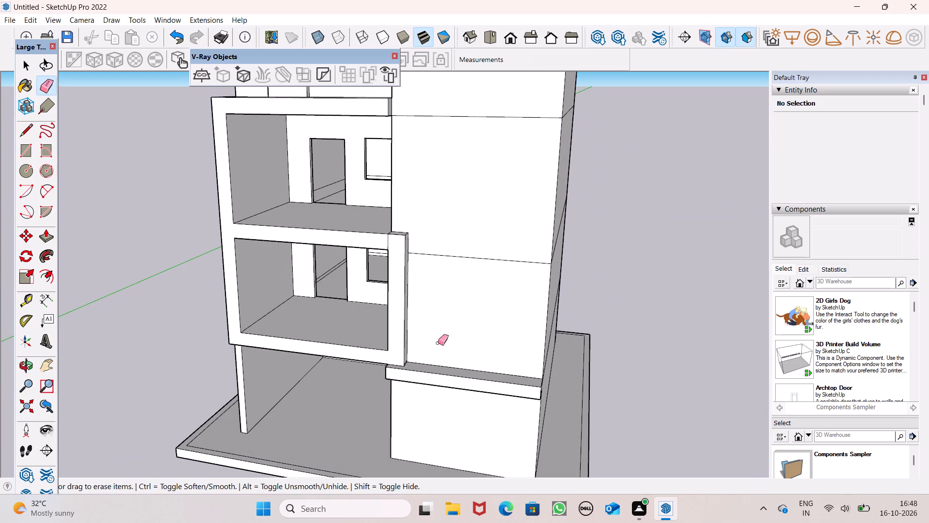
scroll(395, 264, "up", 5)
left_click_drag(394, 226, 390, 223)
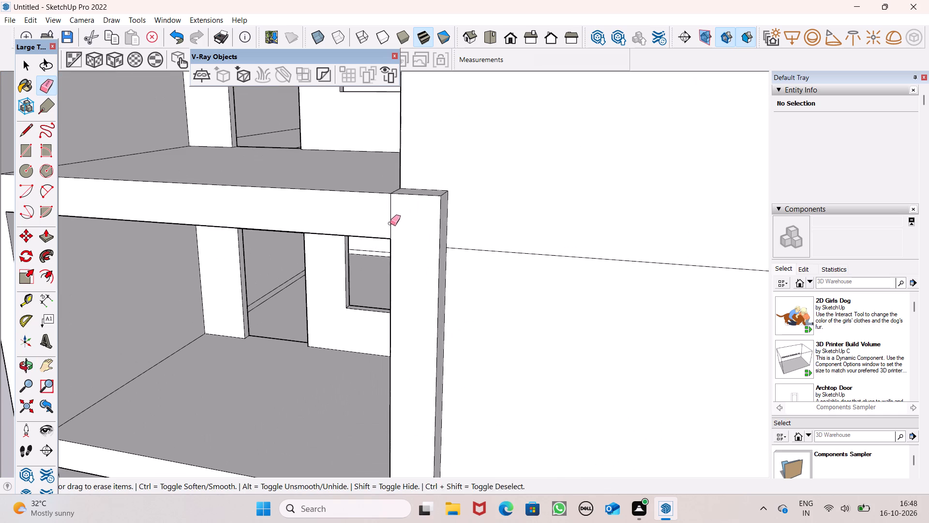
left_click_drag(390, 223, 387, 223)
Examine the cleaned-up front facade and its slab and wall frame from several angles.
scroll(409, 248, "down", 17)
middle_click_drag(452, 234, 480, 218)
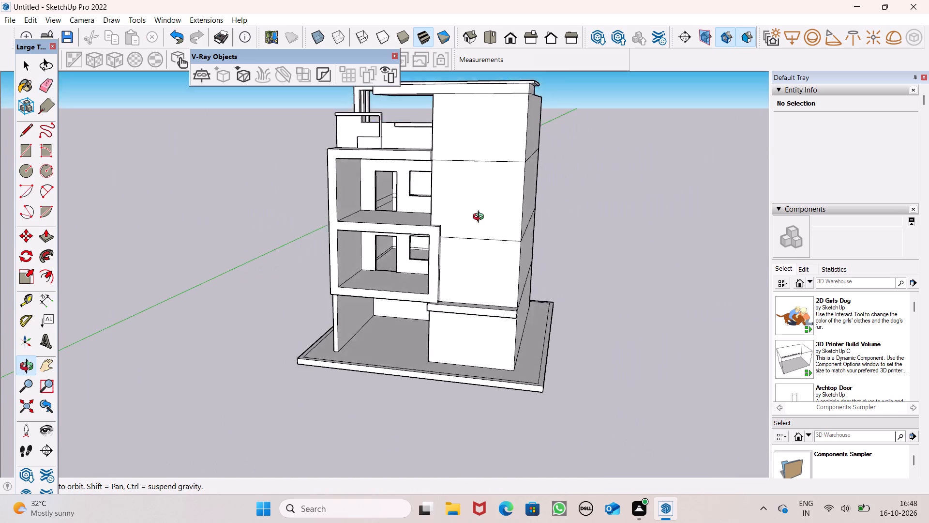
middle_click_drag(480, 218, 535, 234)
middle_click(543, 225)
middle_click(545, 223)
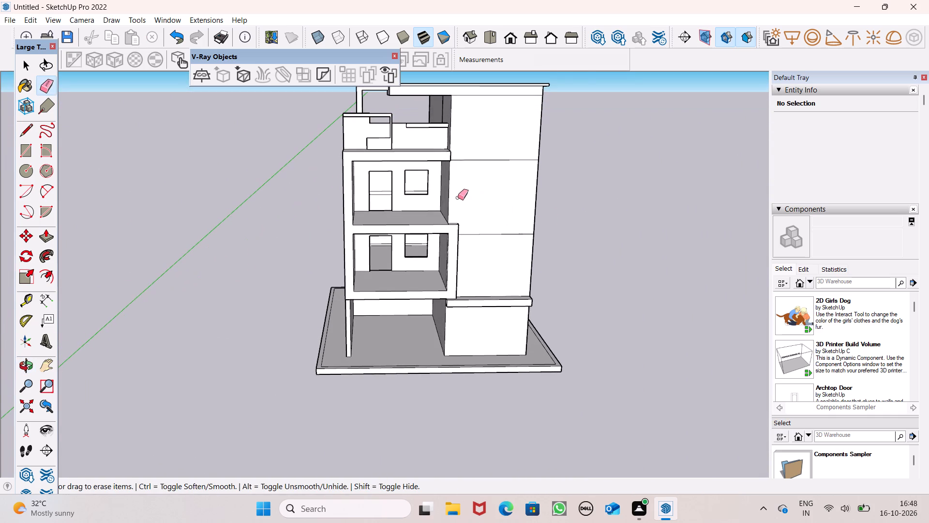
scroll(456, 198, "up", 4)
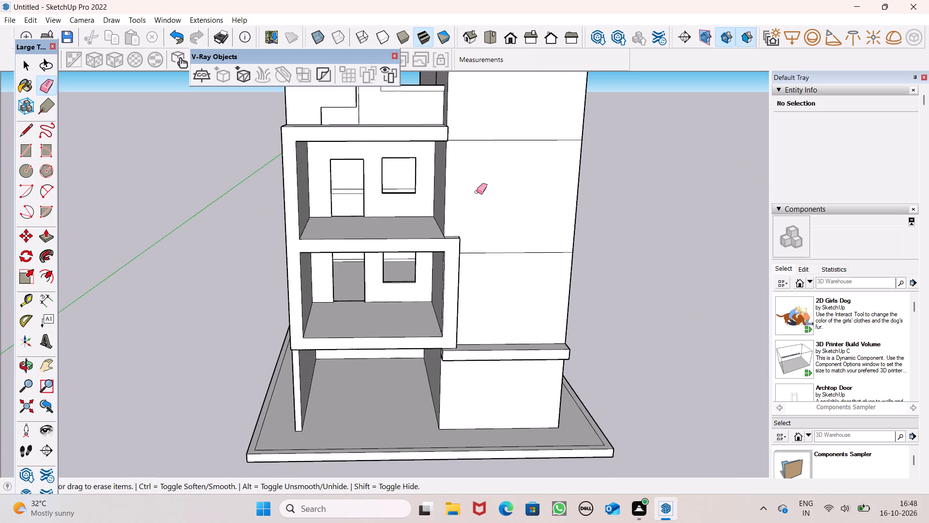
scroll(477, 192, "up", 1)
scroll(470, 239, "up", 1)
middle_click_drag(475, 261, 469, 322)
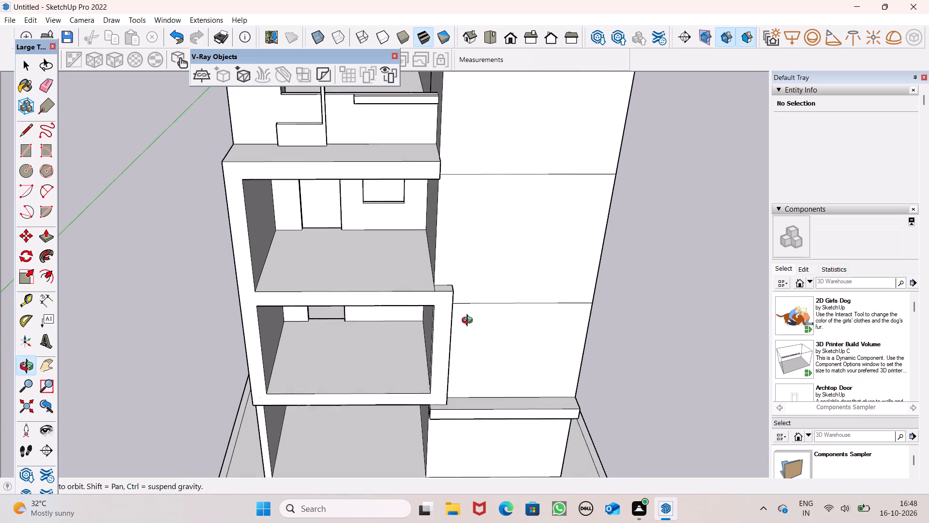
middle_click_drag(469, 322, 469, 323)
middle_click(469, 323)
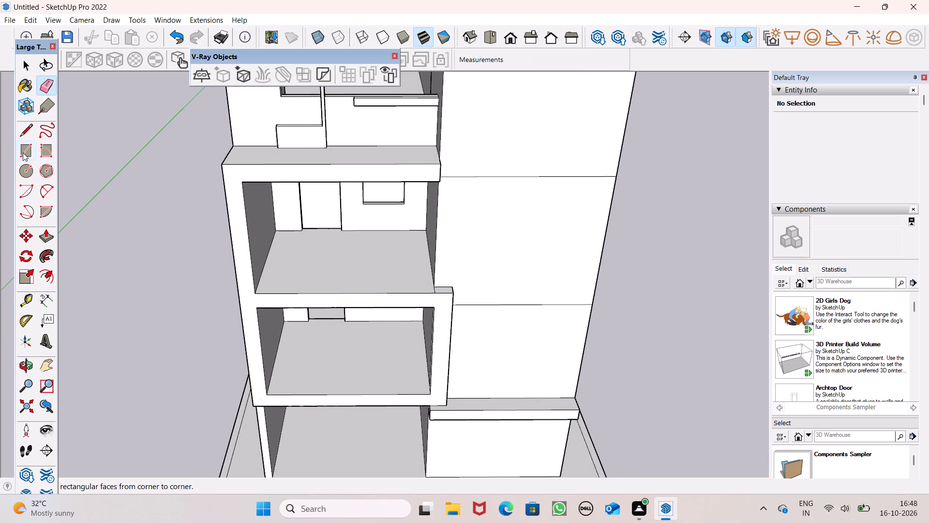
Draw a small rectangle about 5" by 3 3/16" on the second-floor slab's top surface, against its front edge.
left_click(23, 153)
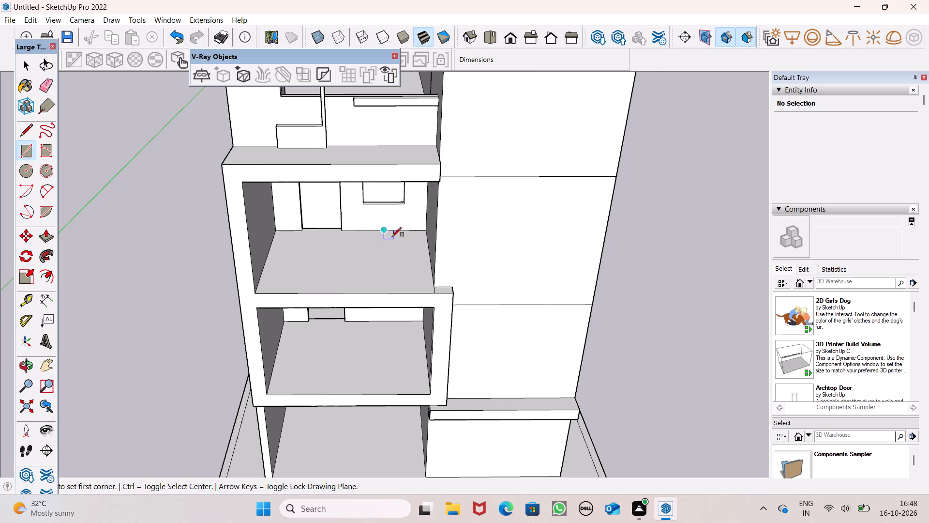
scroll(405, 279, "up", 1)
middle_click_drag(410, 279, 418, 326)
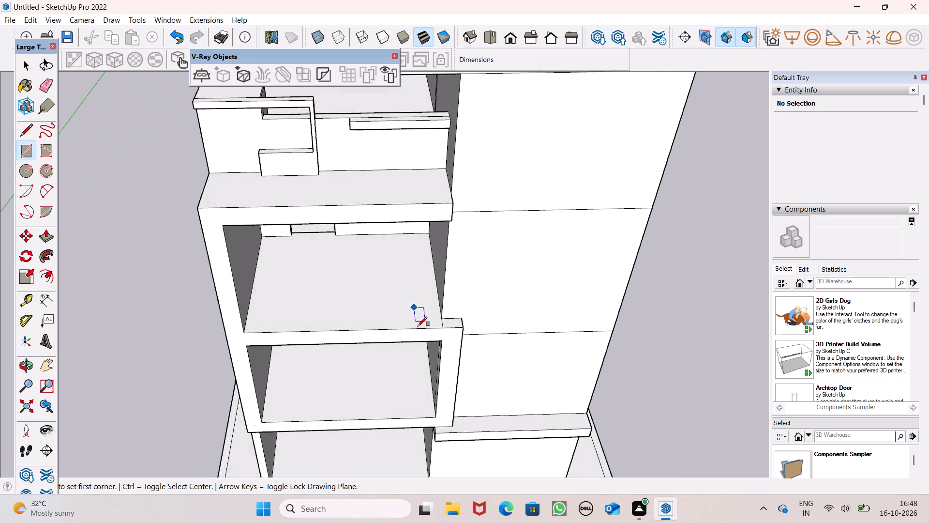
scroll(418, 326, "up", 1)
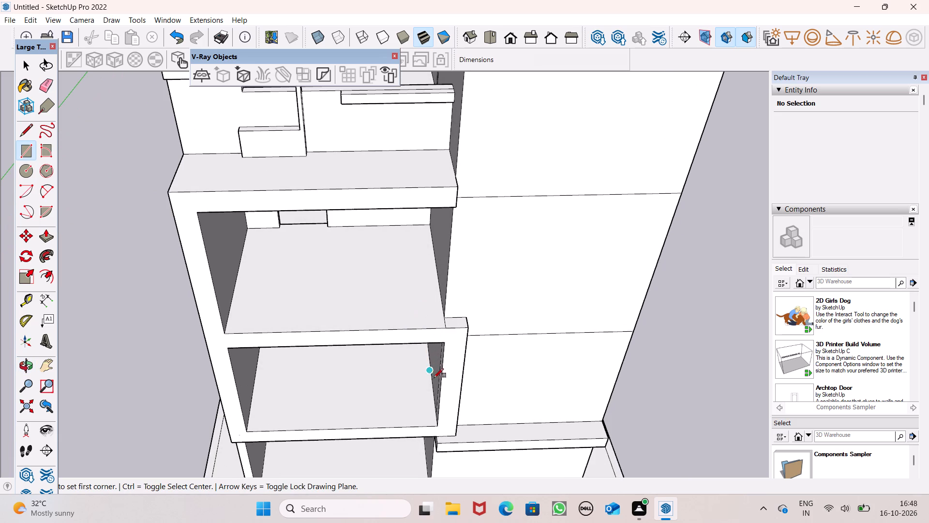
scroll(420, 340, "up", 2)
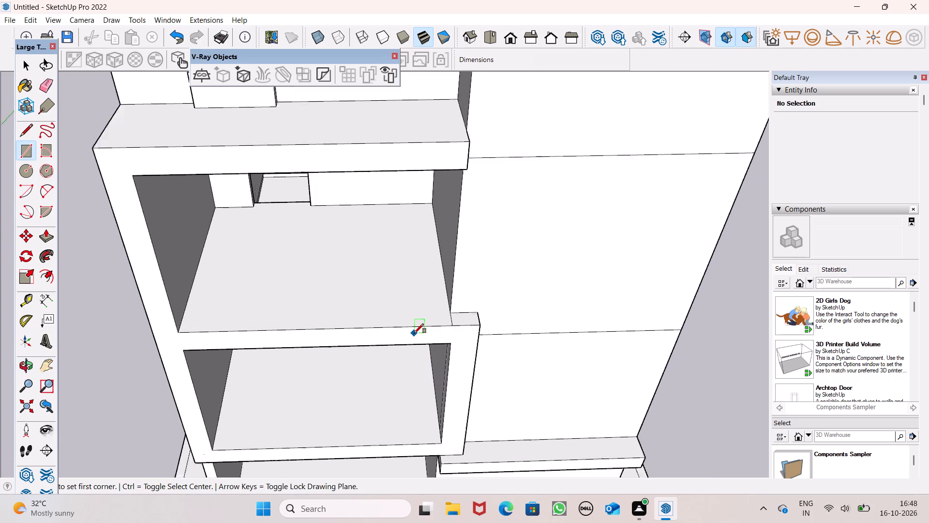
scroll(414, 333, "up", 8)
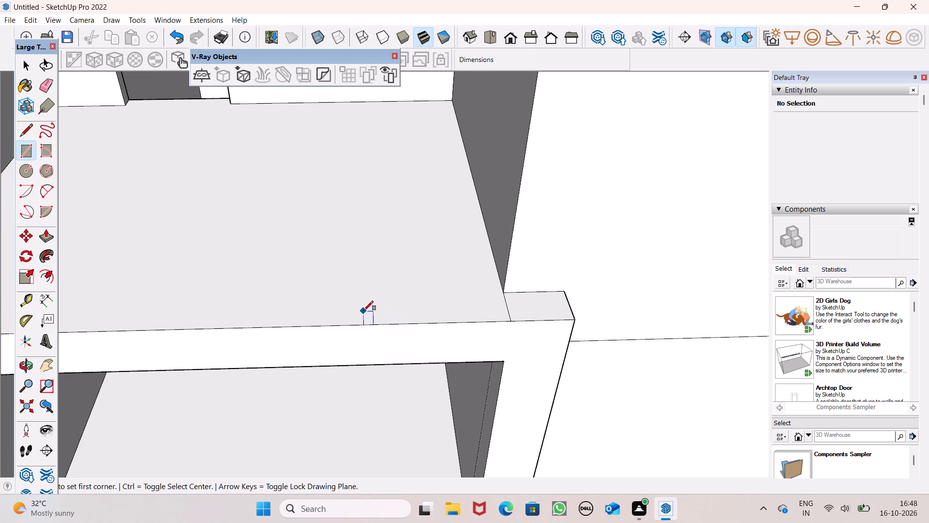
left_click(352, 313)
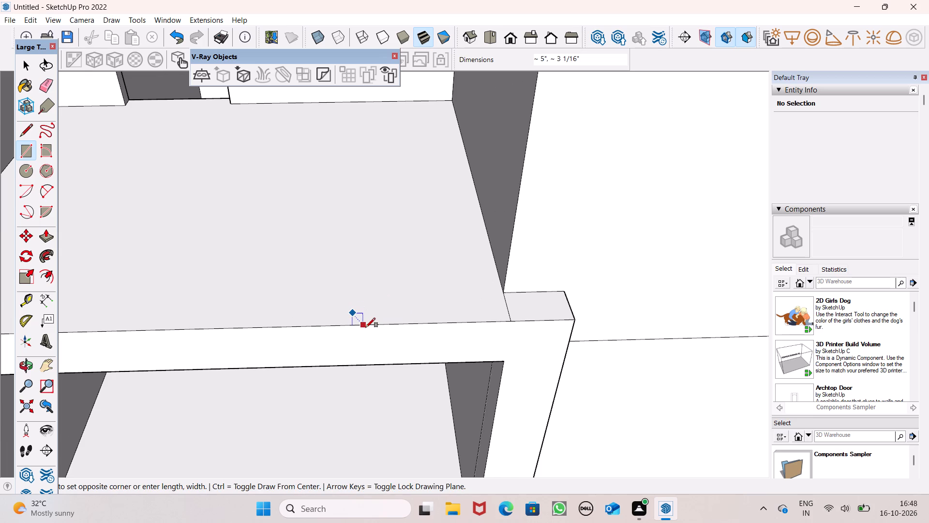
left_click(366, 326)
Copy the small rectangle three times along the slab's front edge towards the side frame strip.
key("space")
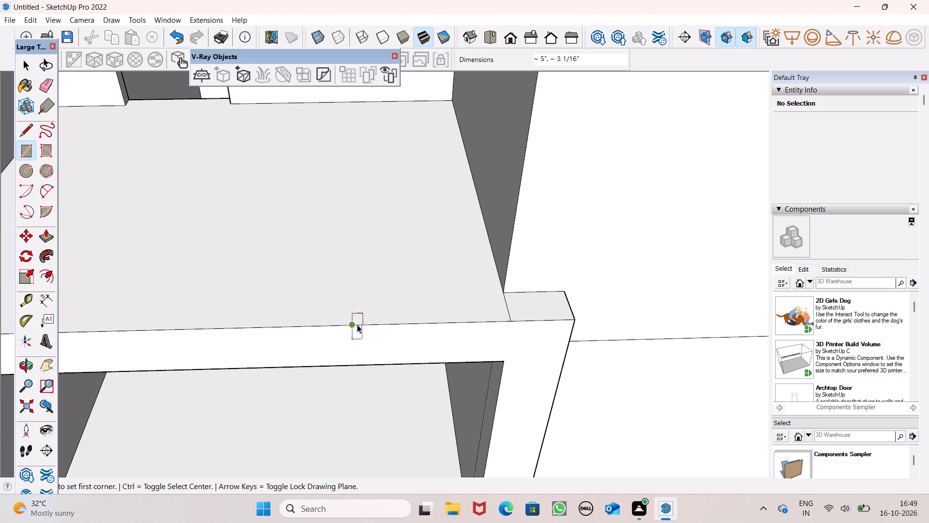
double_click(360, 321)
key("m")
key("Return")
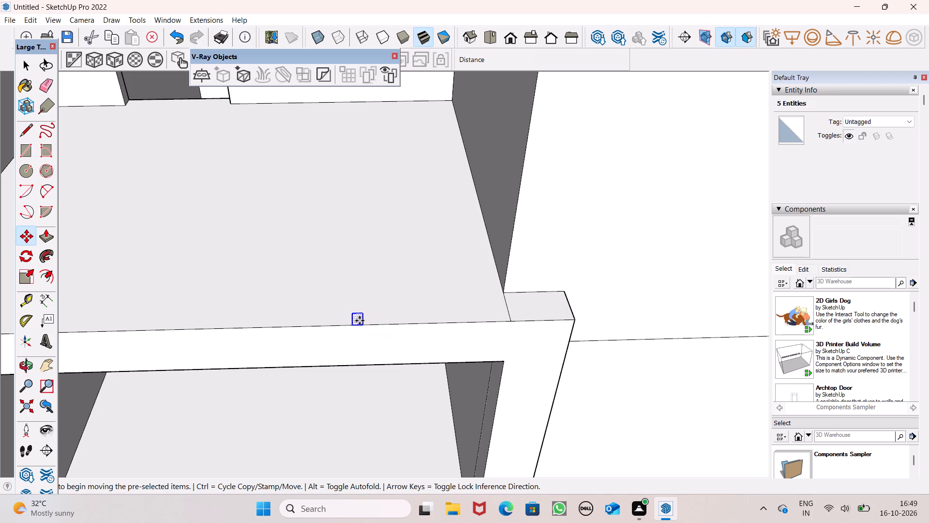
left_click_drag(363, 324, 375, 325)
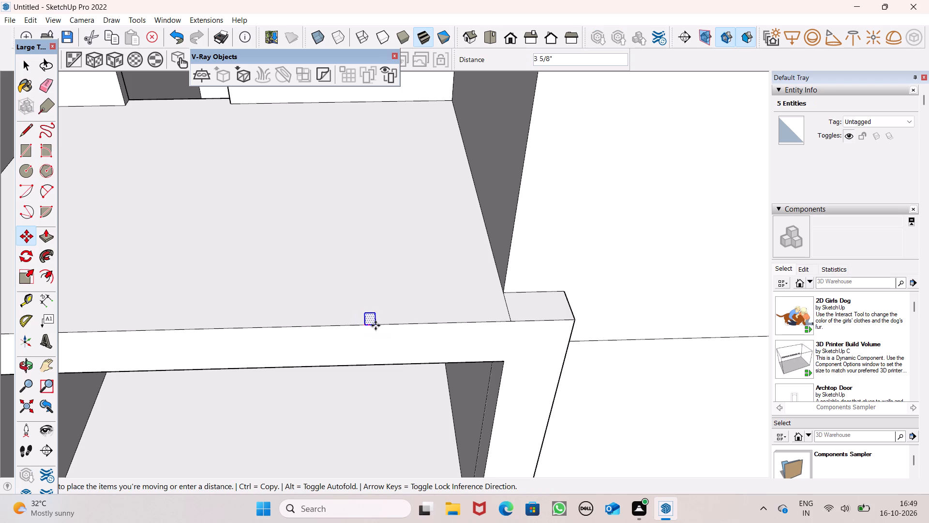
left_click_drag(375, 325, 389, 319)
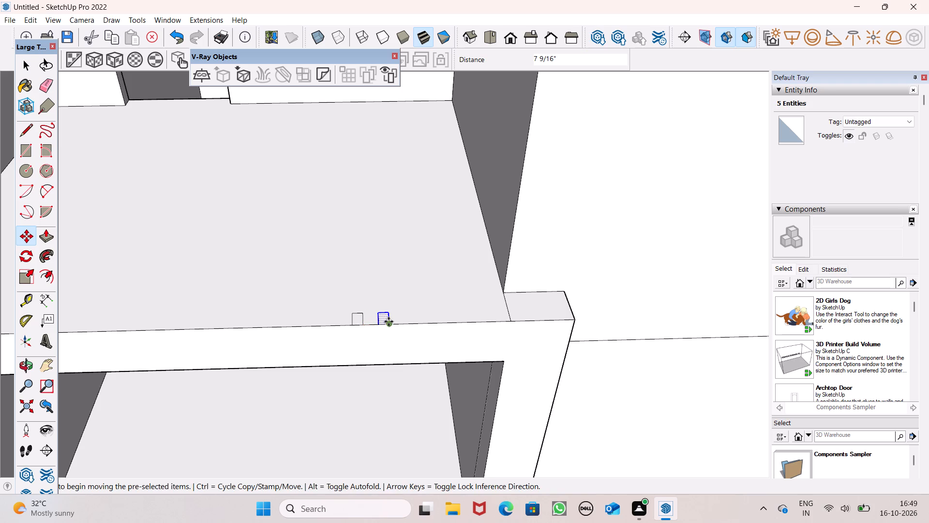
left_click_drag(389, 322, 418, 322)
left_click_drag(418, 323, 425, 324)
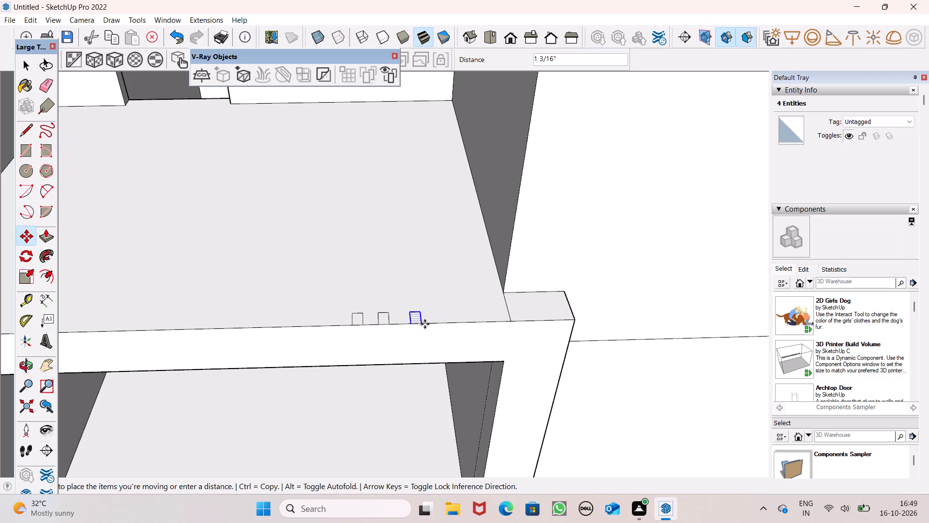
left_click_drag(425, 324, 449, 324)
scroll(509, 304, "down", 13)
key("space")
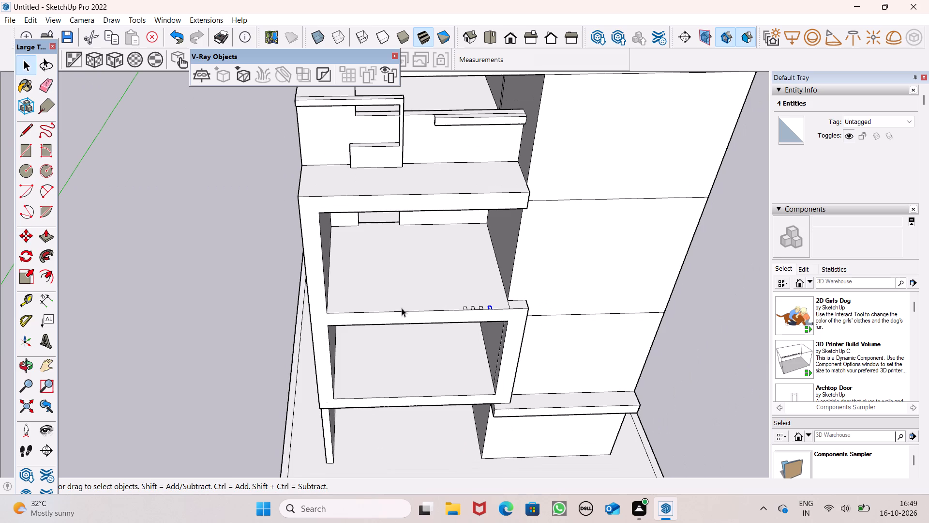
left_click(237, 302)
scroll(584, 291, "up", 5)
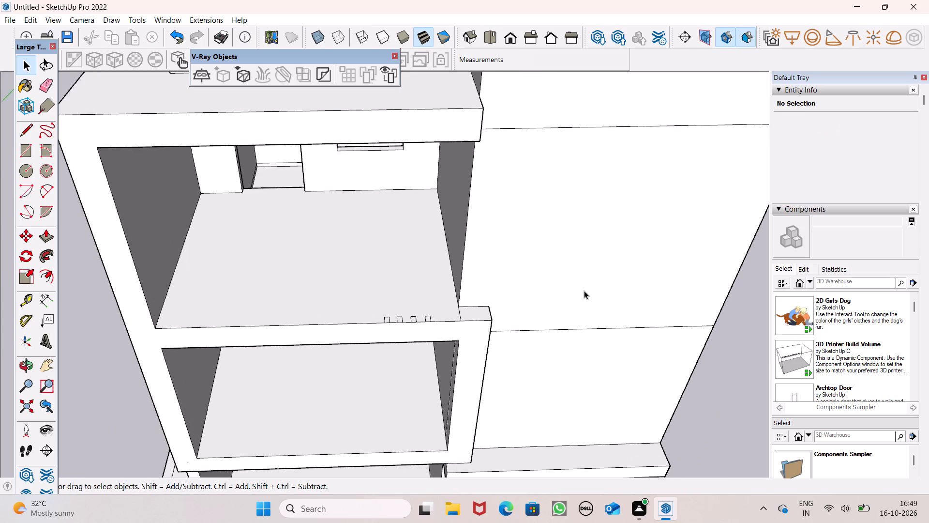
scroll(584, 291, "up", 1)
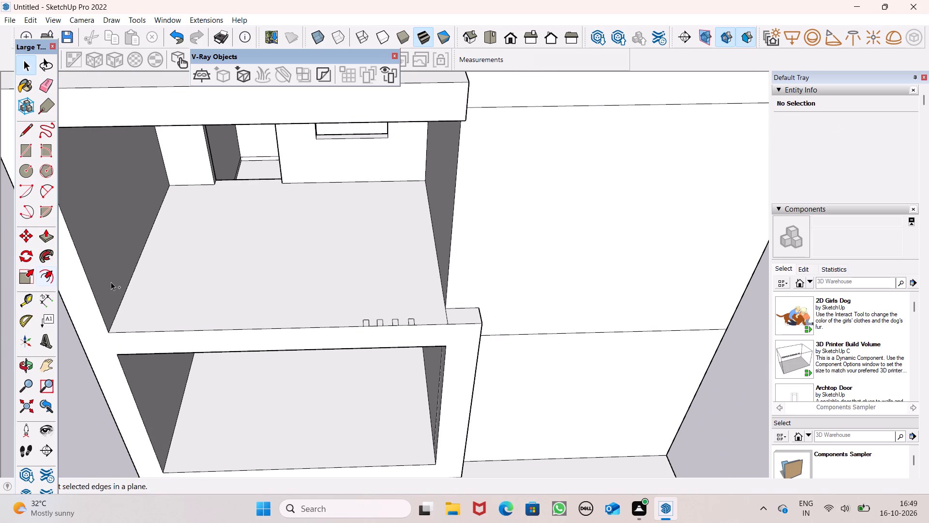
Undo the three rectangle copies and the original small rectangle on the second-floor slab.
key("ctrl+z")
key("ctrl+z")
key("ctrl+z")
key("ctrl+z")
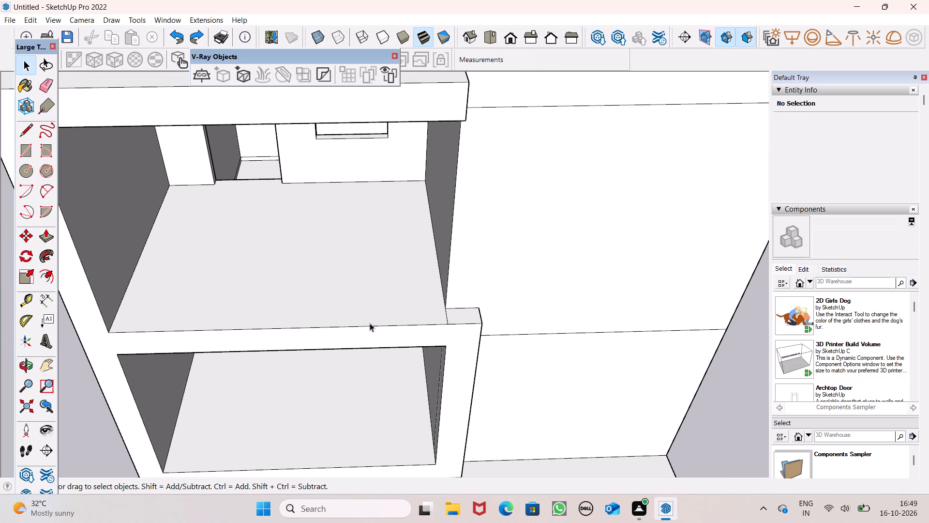
Draw a rectangle about 7 5/8" by 4 11/16" at the second-floor slab's front edge, close to the side frame strip.
left_click(29, 154)
scroll(423, 293, "up", 3)
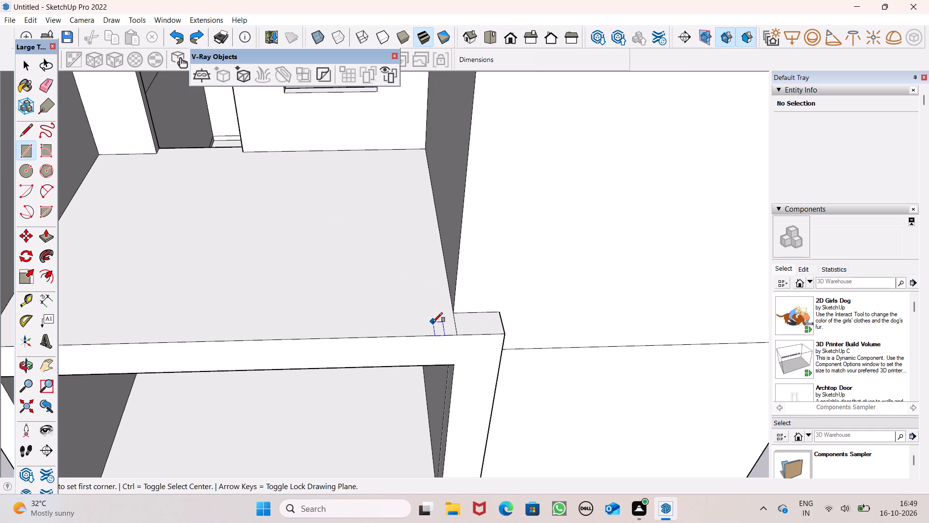
left_click(433, 322)
left_click(450, 335)
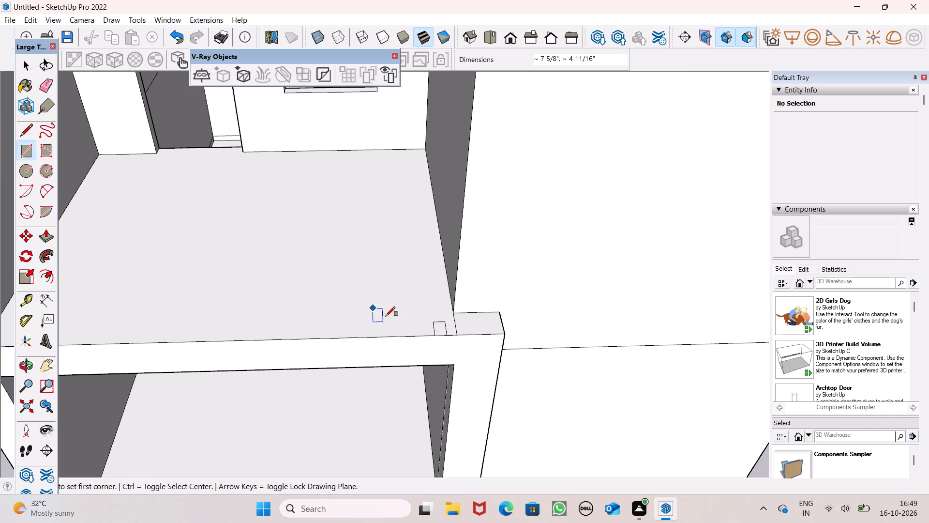
Copy the rectangle three times along the slab's front edge, about 7" apart, away from the side frame strip.
key("space")
double_click(444, 329)
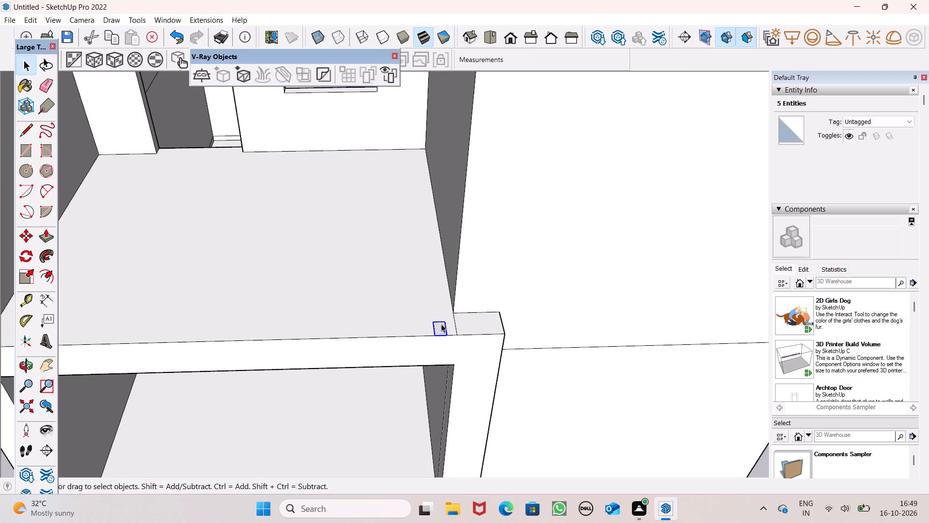
key("m")
key("Return")
left_click_drag(449, 336, 426, 336)
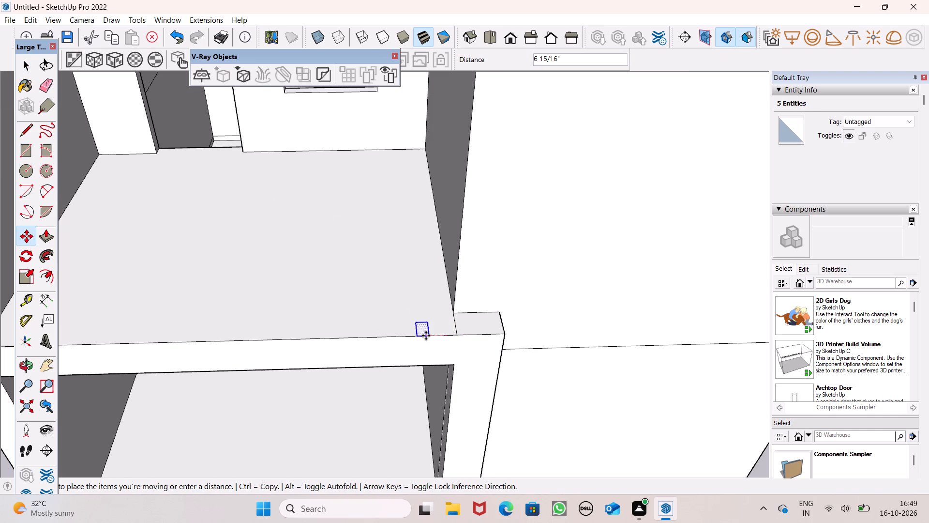
left_click_drag(426, 336, 423, 330)
left_click_drag(423, 335, 397, 331)
left_click(397, 331)
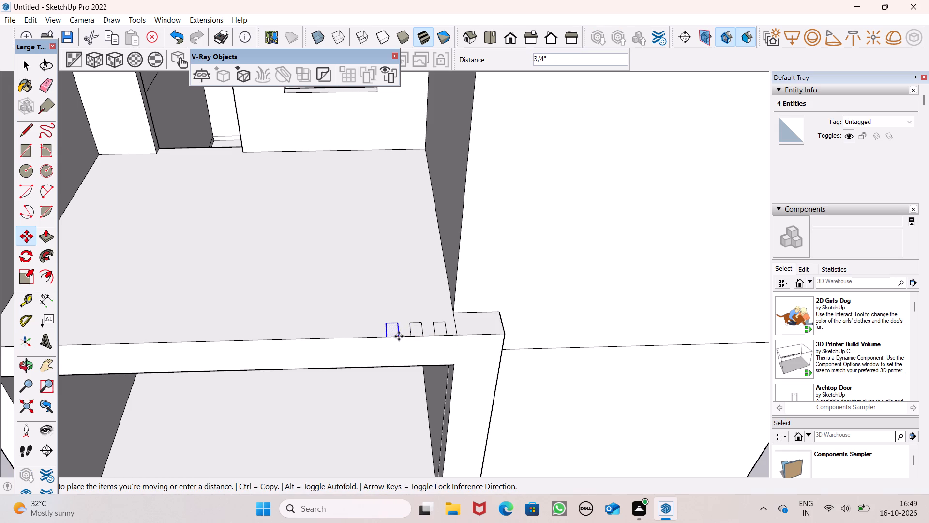
left_click(398, 336)
left_click_drag(398, 337, 390, 337)
left_click_drag(390, 337, 372, 336)
scroll(416, 273, "down", 7)
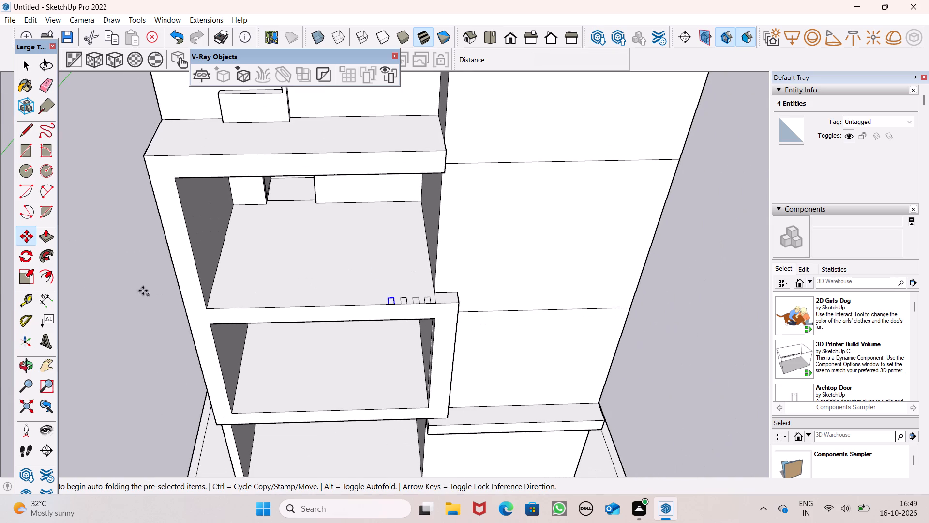
left_click(117, 278)
key("space")
left_click(125, 277)
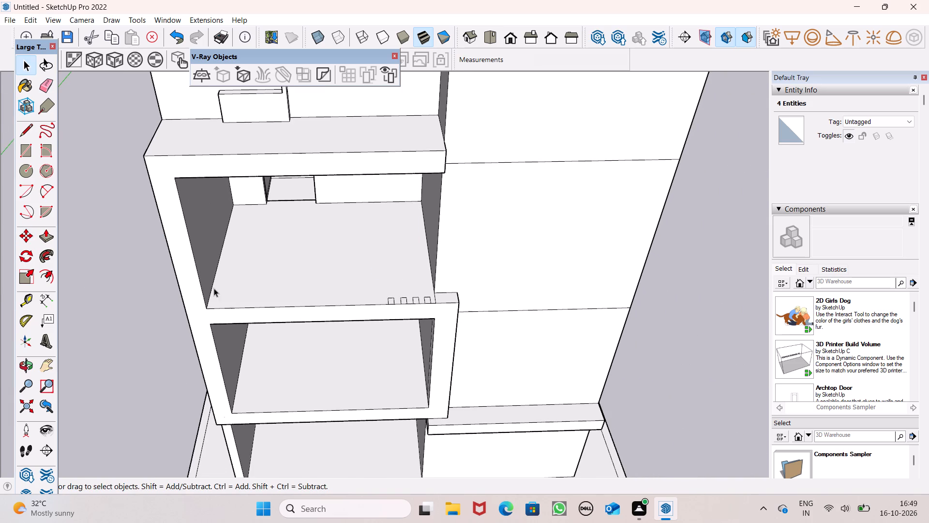
Push/Pull the rectangle farthest from the side frame strip up about 8 5/16" into a block.
left_click(48, 241)
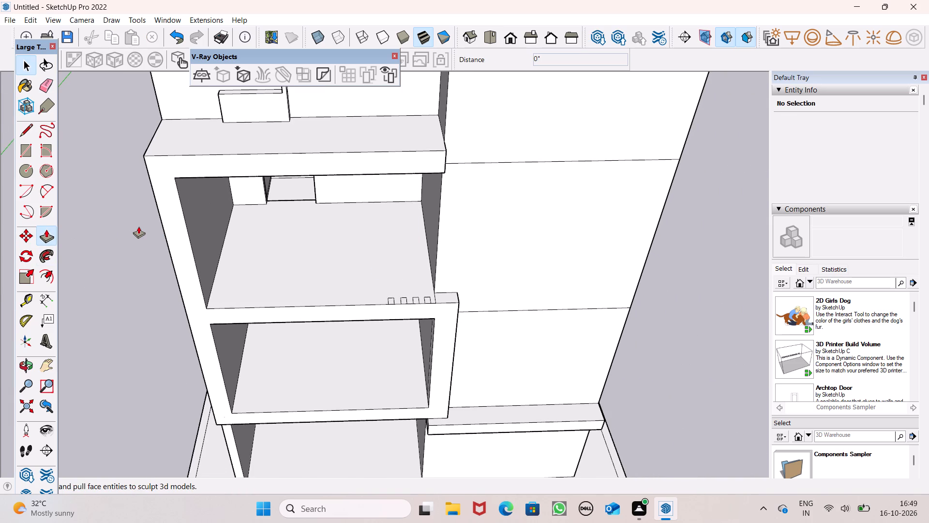
scroll(270, 187, "up", 5)
scroll(302, 213, "down", 4)
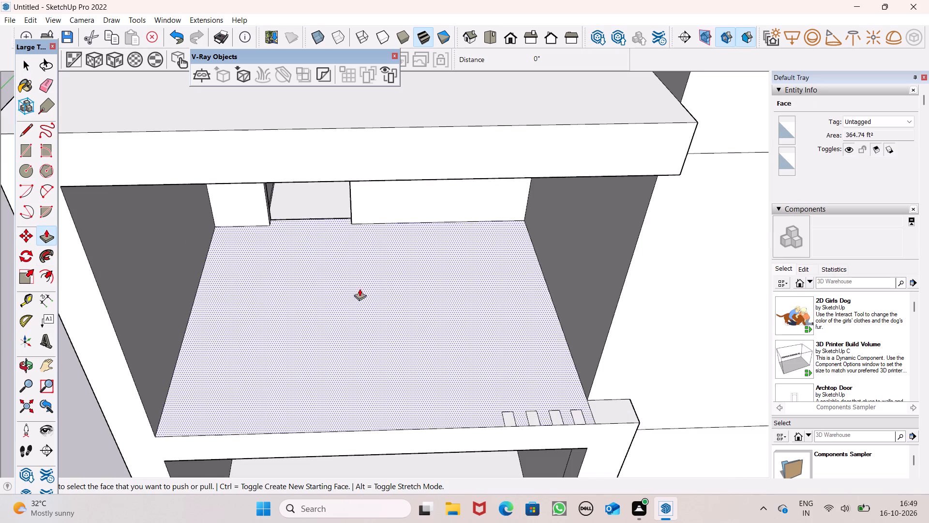
scroll(394, 295, "down", 1)
middle_click_drag(470, 354, 482, 354)
scroll(527, 395, "up", 4)
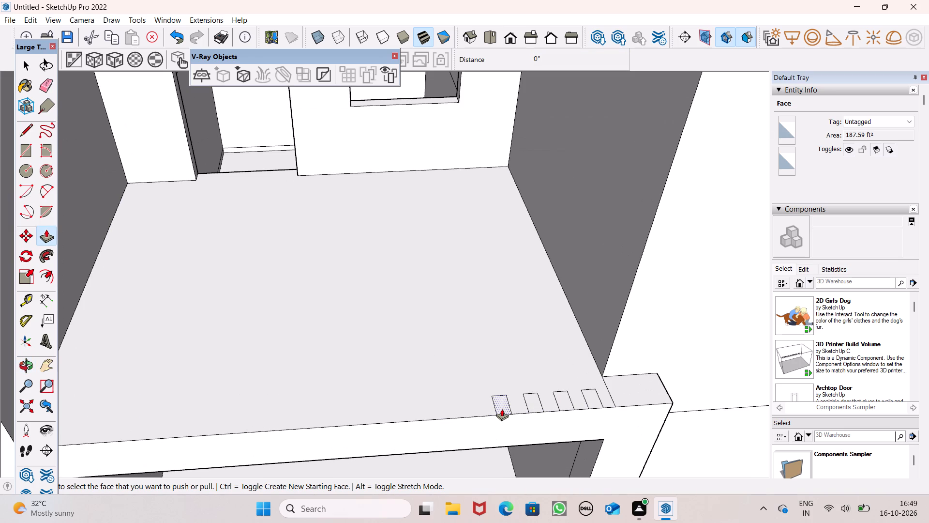
left_click_drag(502, 409, 504, 394)
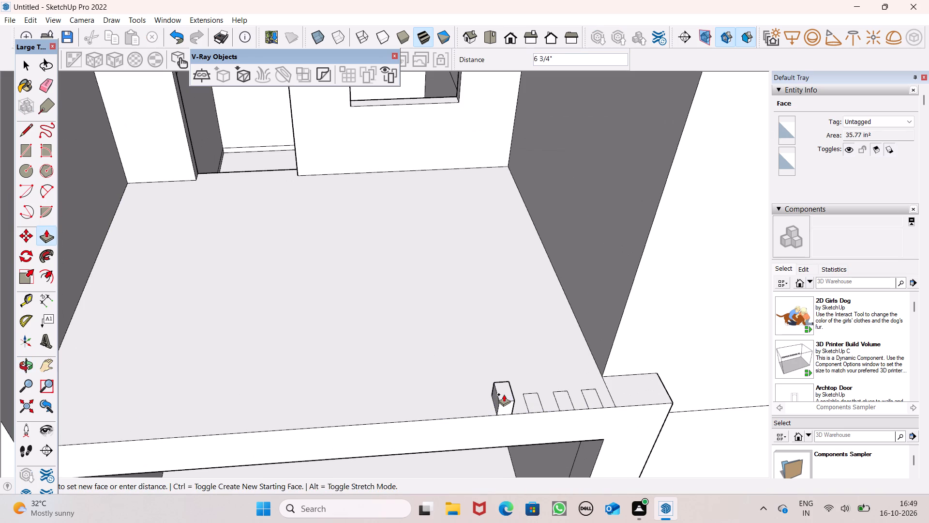
left_click_drag(504, 394, 504, 392)
Pull the block's front face outward about 5 3/4" beyond the slab's front edge.
scroll(487, 353, "down", 2)
scroll(511, 420, "up", 3)
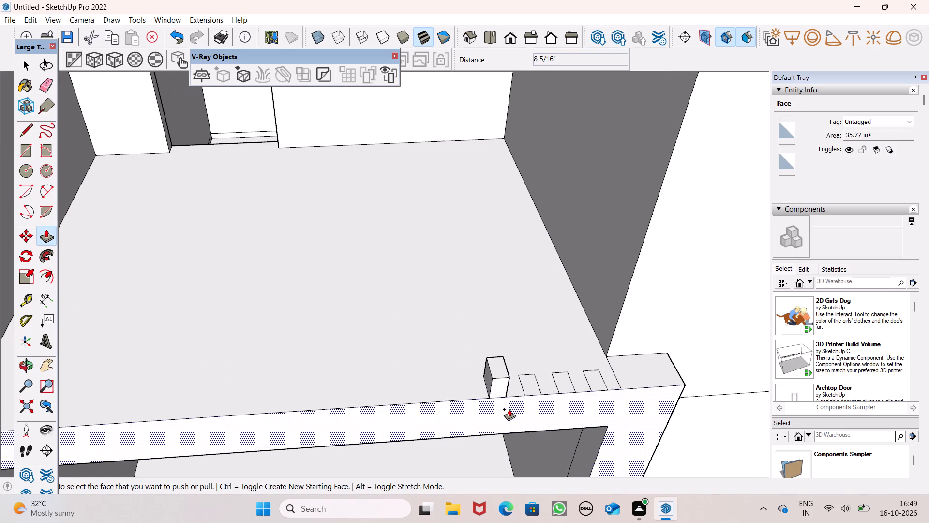
left_click_drag(500, 393, 502, 396)
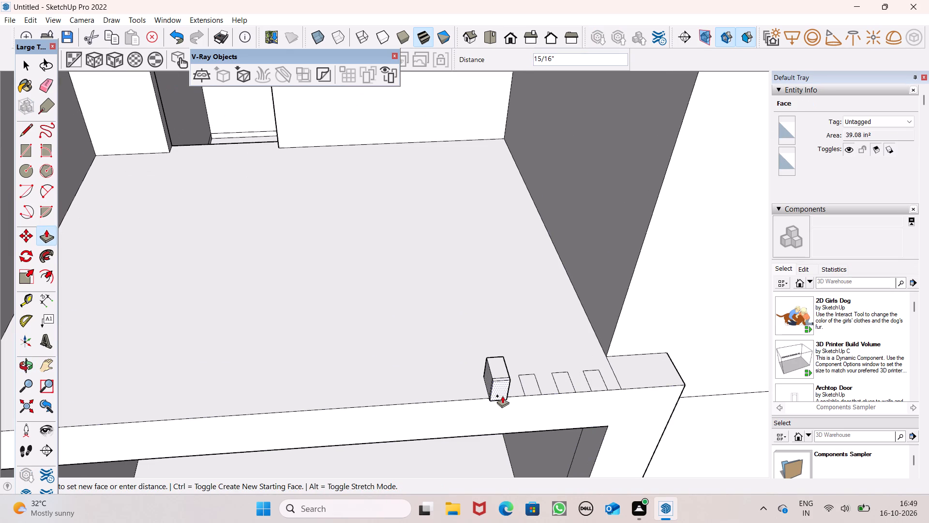
left_click_drag(502, 396, 505, 410)
scroll(469, 365, "down", 3)
Reshape the block into a flat slat, lowering its top face in two passes and extending its front face slightly further past the slab.
middle_click_drag(524, 406, 453, 378)
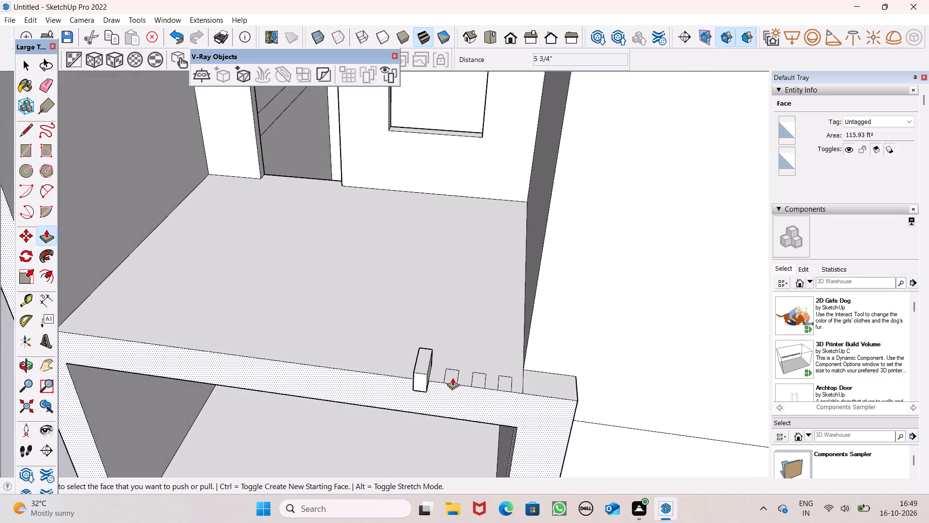
scroll(446, 380, "up", 5)
middle_click_drag(460, 380, 392, 300)
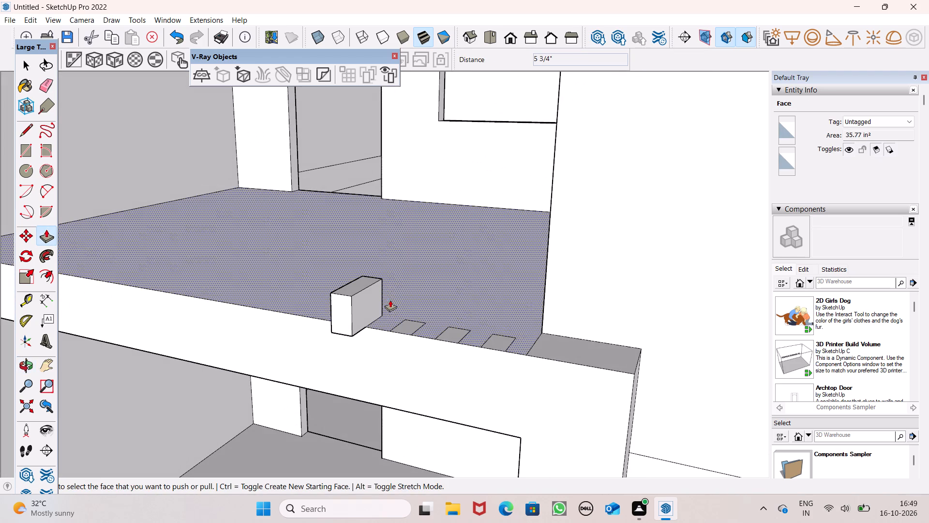
scroll(393, 314, "up", 3)
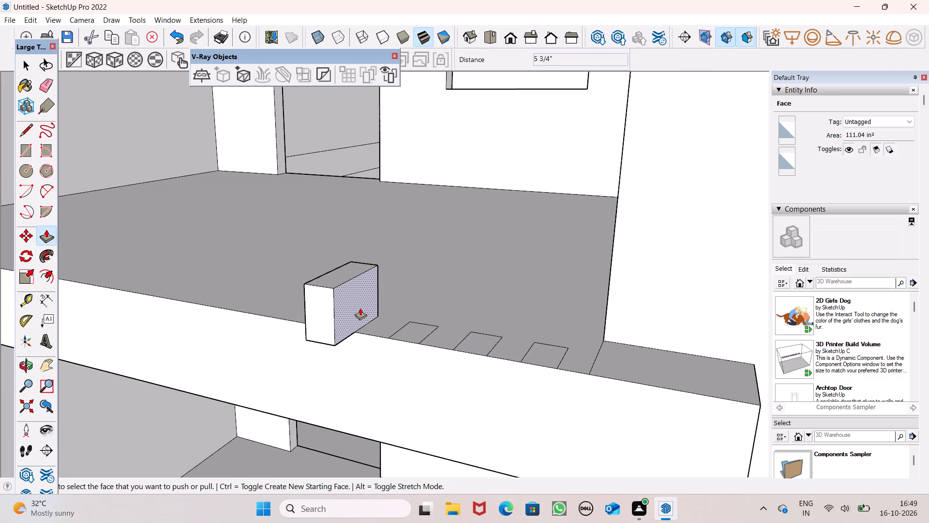
left_click_drag(341, 274, 341, 289)
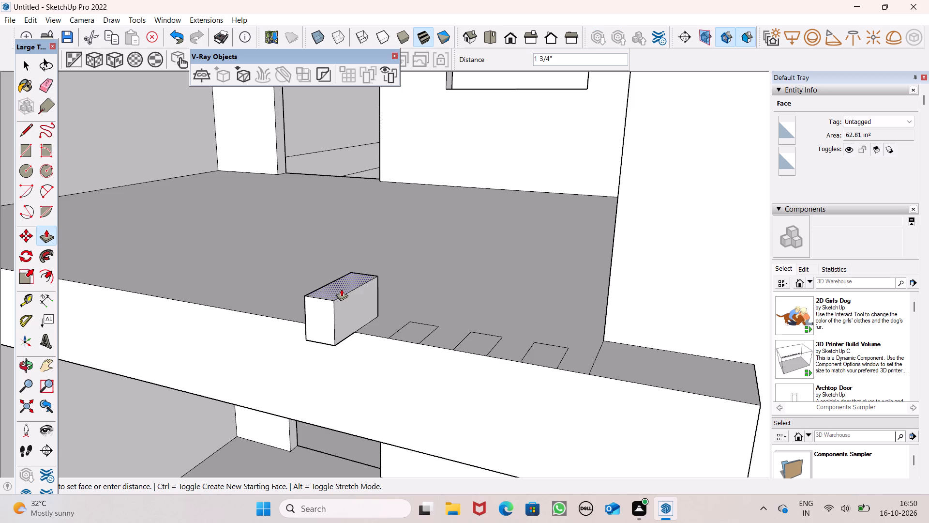
left_click_drag(341, 289, 342, 310)
left_click_drag(324, 335, 322, 342)
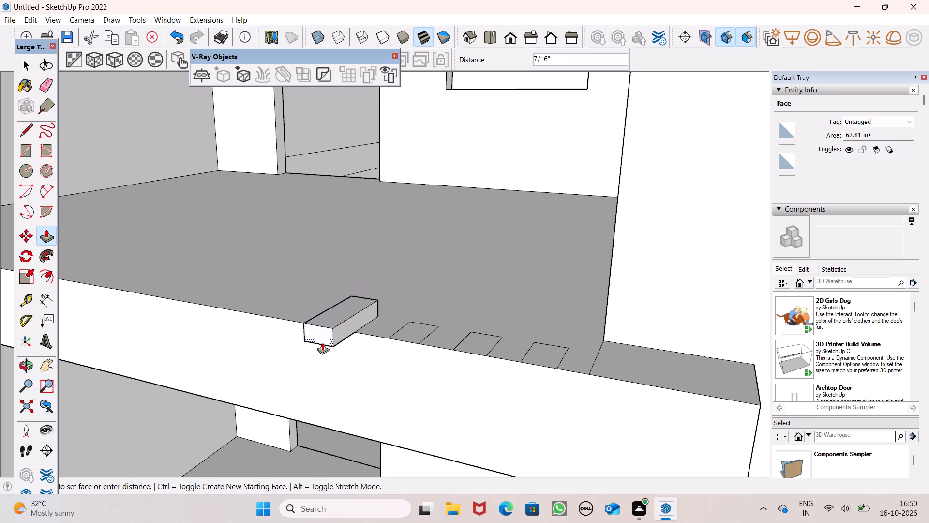
left_click_drag(322, 342, 317, 343)
left_click_drag(337, 317, 339, 323)
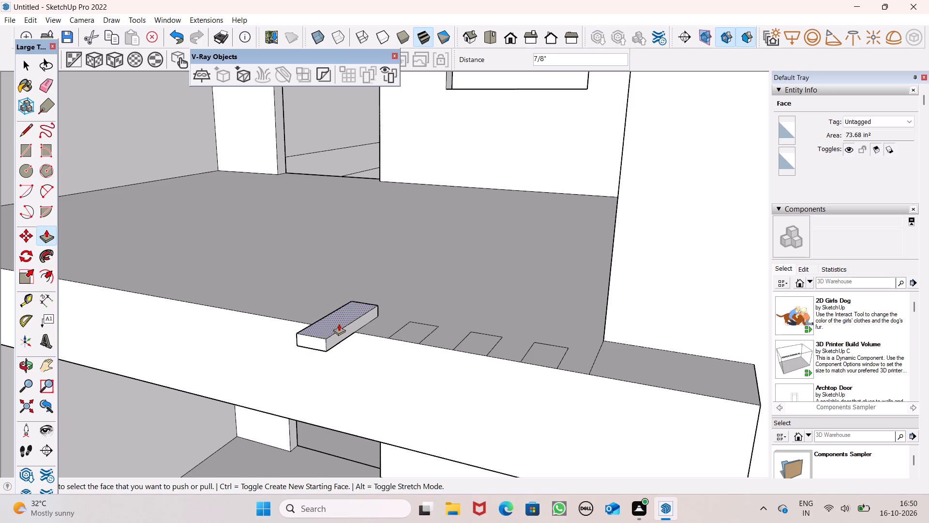
Pull the first slat's front face outward about another 1 3/16" beyond the slab edge.
left_click_drag(315, 341, 314, 350)
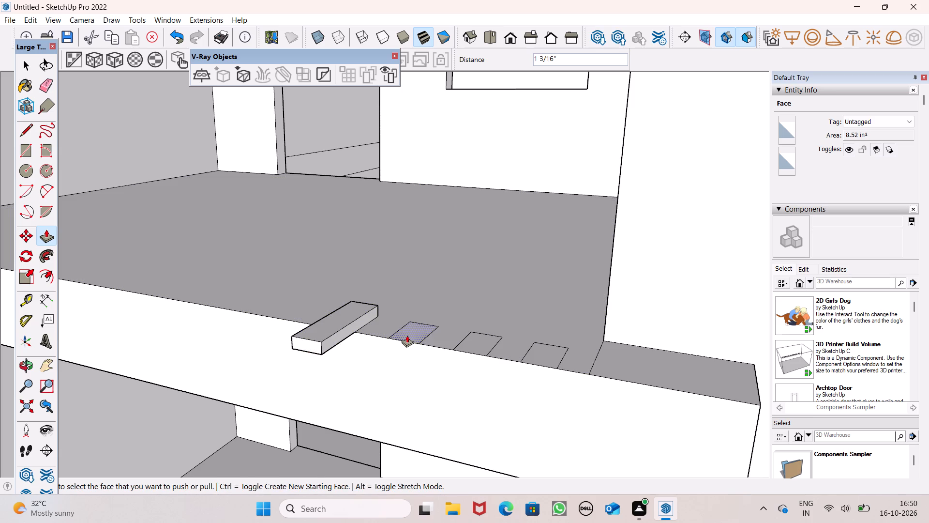
Push/Pull the three remaining rectangles along the slab edge up 1 13/16", matching the first slat's height.
left_click_drag(407, 335, 349, 318)
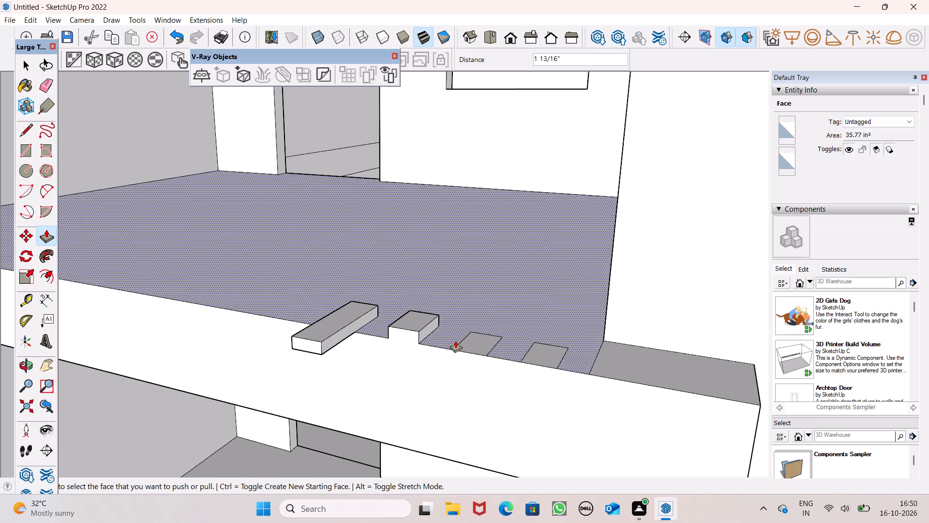
key("ctrl+z")
left_click_drag(410, 329, 370, 308)
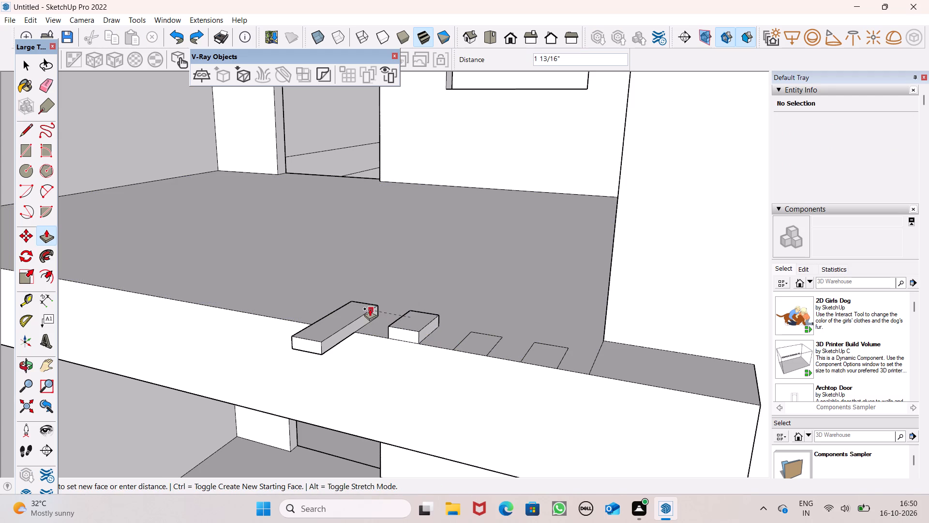
left_click_drag(370, 308, 369, 310)
left_click_drag(473, 344, 430, 328)
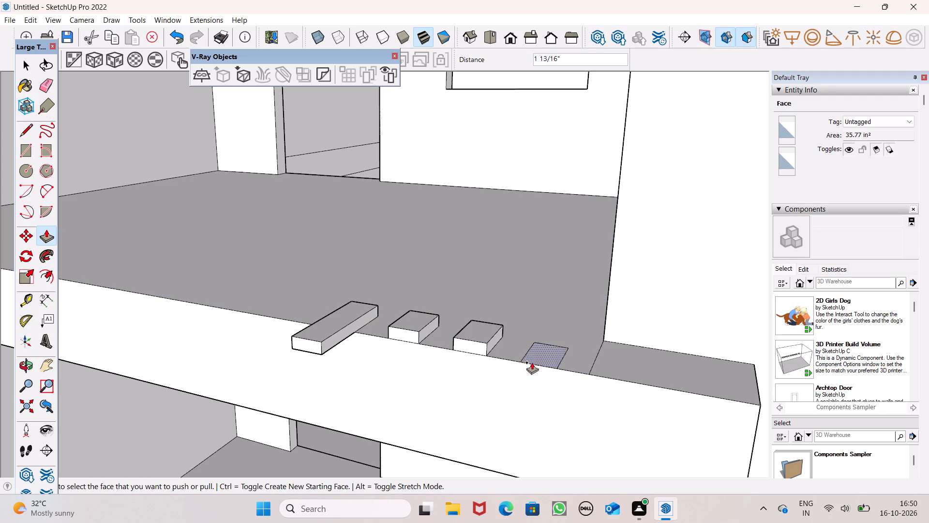
left_click_drag(532, 362, 478, 340)
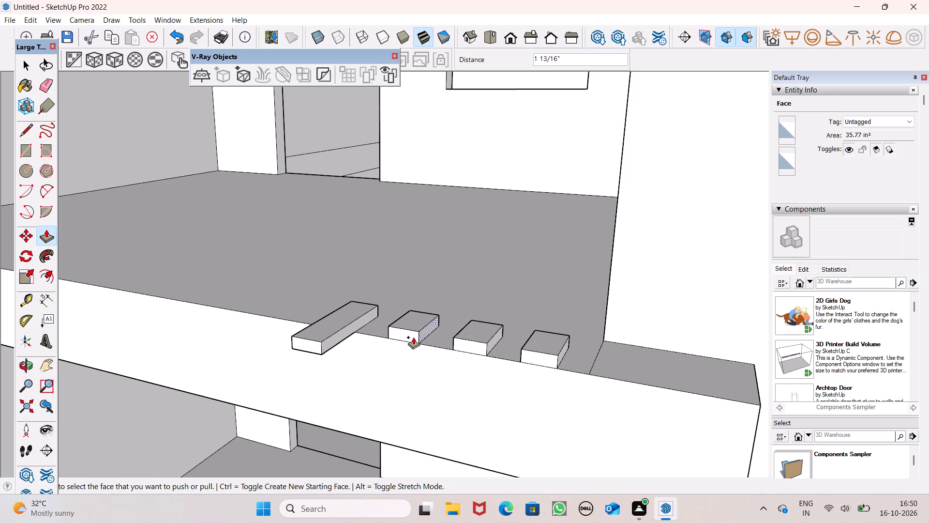
Pull the front faces of the three new blocks outward 9 1/4" past the slab's front edge.
left_click_drag(413, 337, 314, 338)
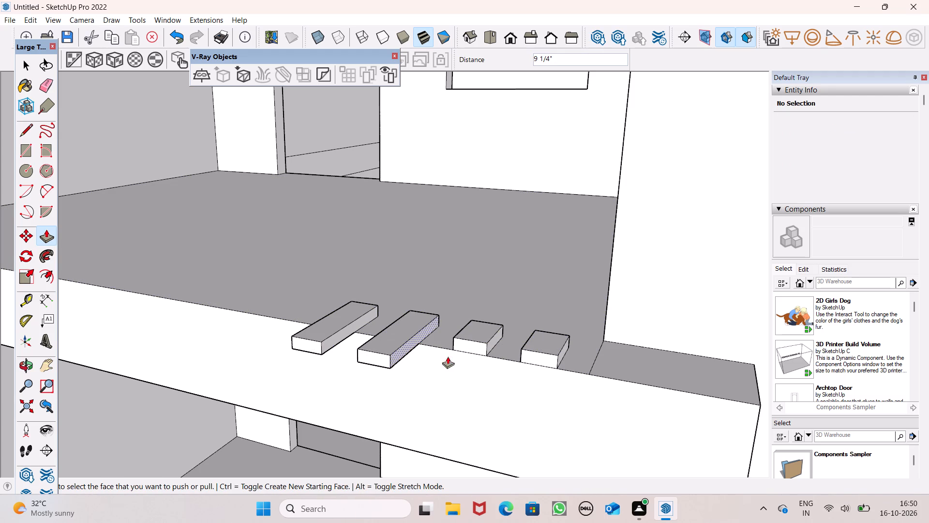
left_click_drag(461, 345, 396, 354)
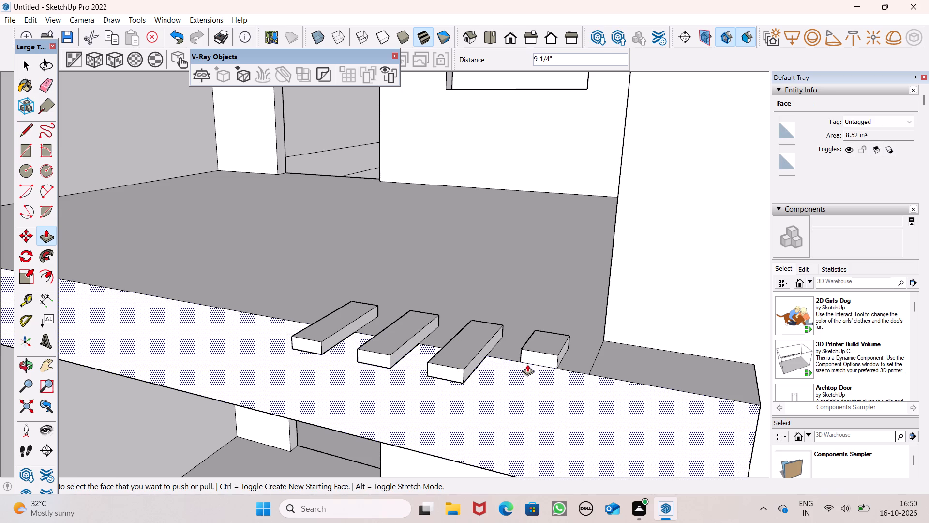
left_click_drag(532, 359, 461, 370)
Draw a line about 2' 10" long across the tops of all four slats, near their front ends.
scroll(533, 281, "down", 6)
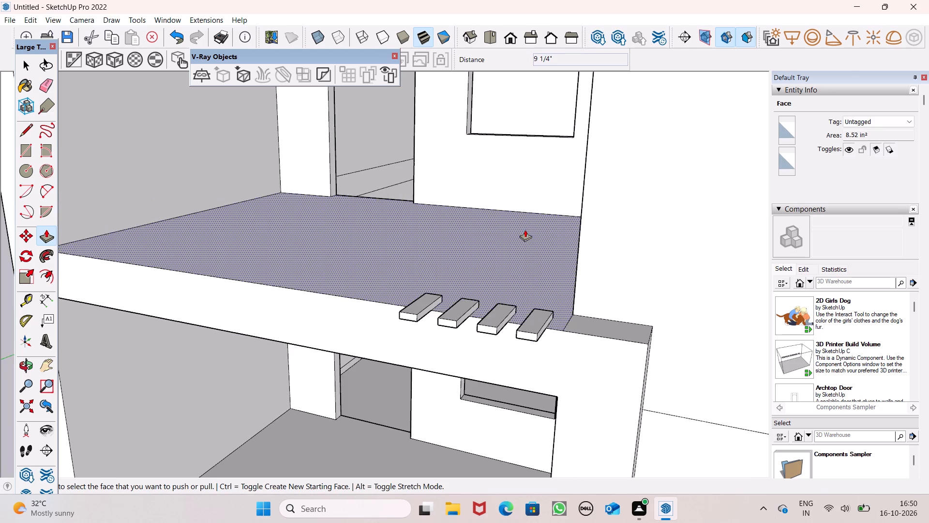
scroll(525, 230, "down", 10)
middle_click_drag(551, 267, 656, 437)
scroll(634, 367, "up", 4)
scroll(613, 328, "down", 5)
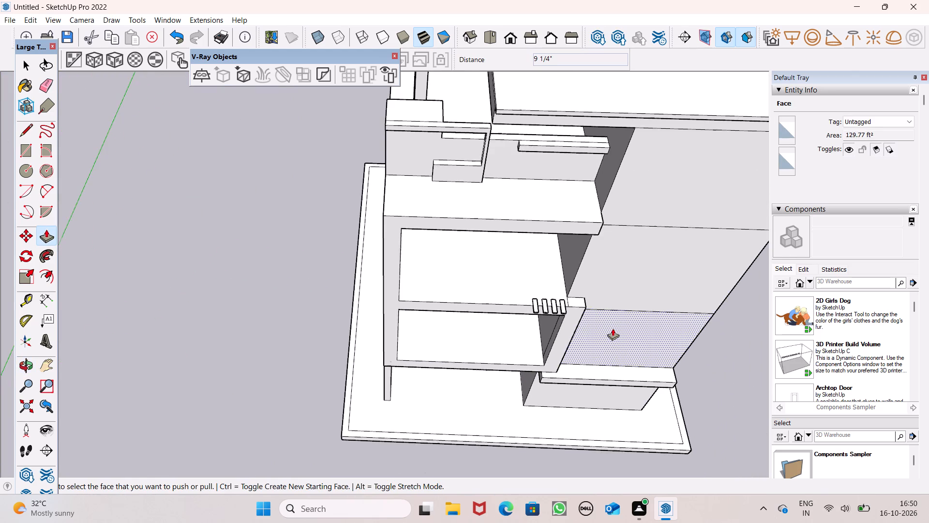
scroll(594, 277, "up", 11)
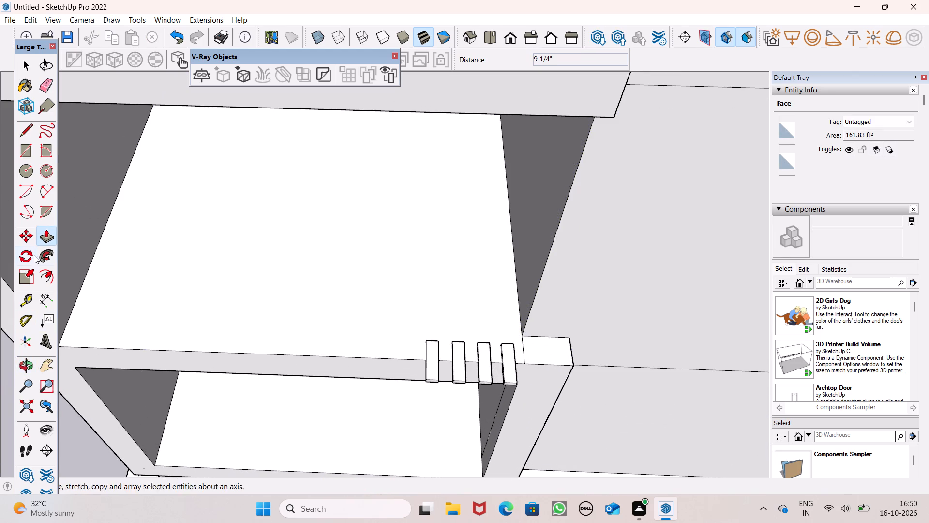
left_click(32, 139)
scroll(553, 417, "up", 3)
scroll(374, 338, "up", 4)
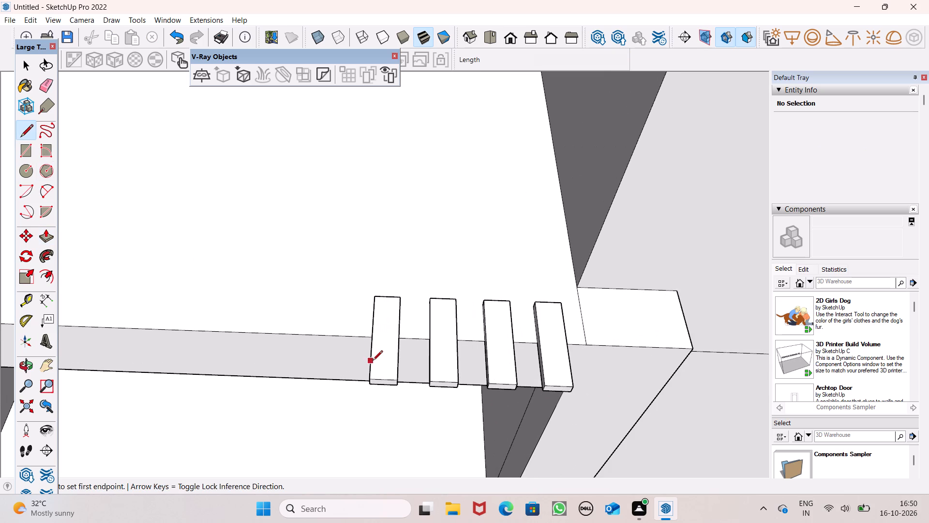
left_click_drag(373, 359, 393, 363)
left_click(569, 363)
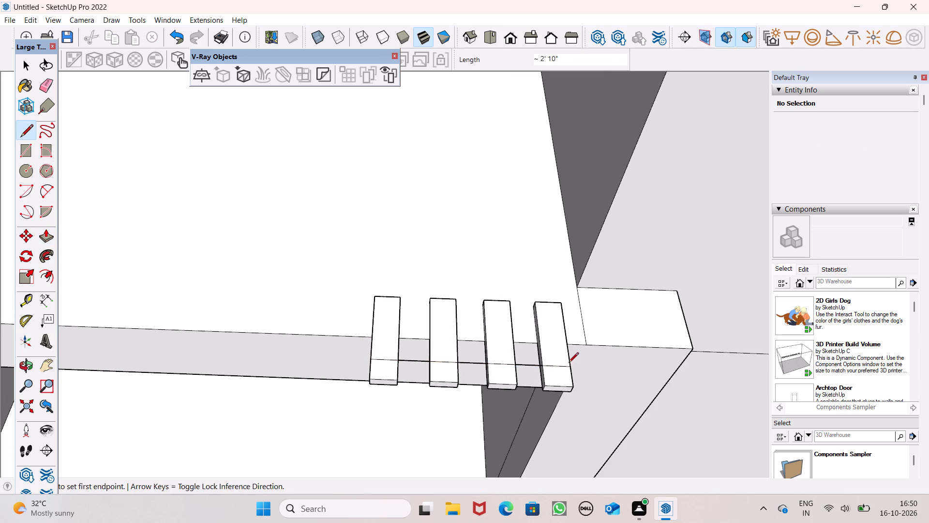
Erase the line's segments spanning the gaps between the slats.
left_click(48, 82)
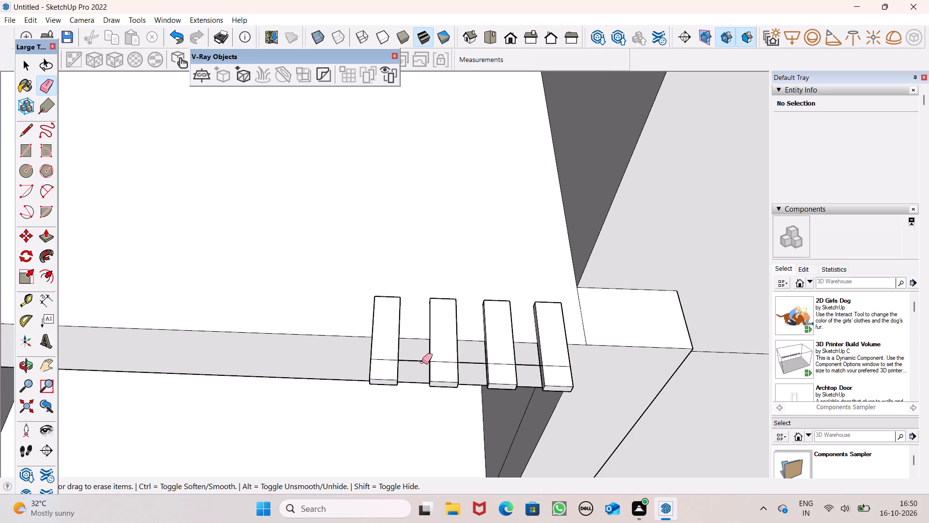
left_click_drag(421, 358, 420, 364)
left_click(472, 361)
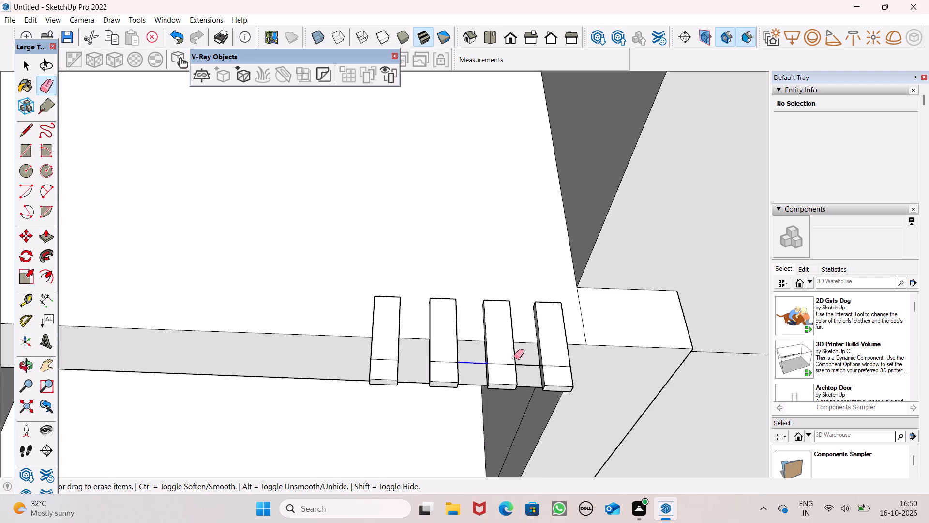
left_click_drag(528, 353, 526, 368)
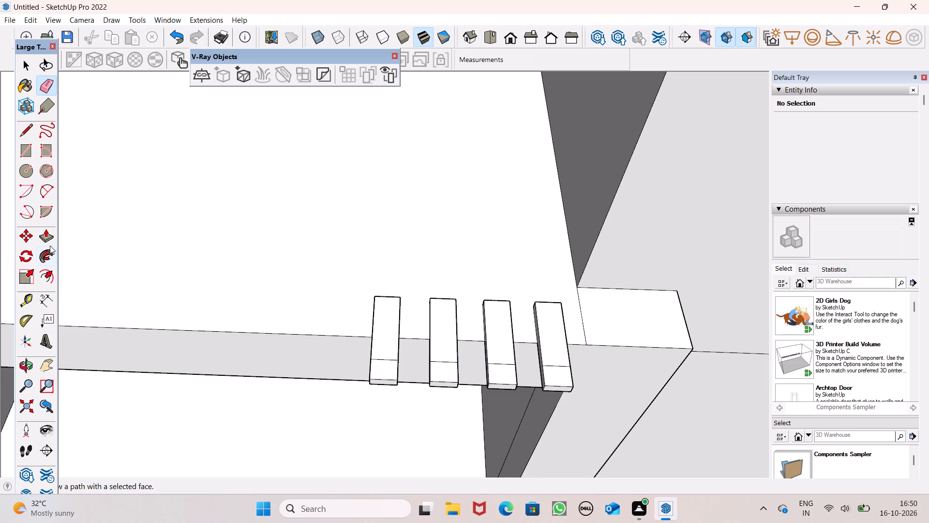
Push/Pull the front top section of the slat farthest from the side frame strip up about 8' 7 5/16" into a post.
left_click(45, 232)
scroll(587, 400, "down", 4)
middle_click_drag(588, 406, 627, 468)
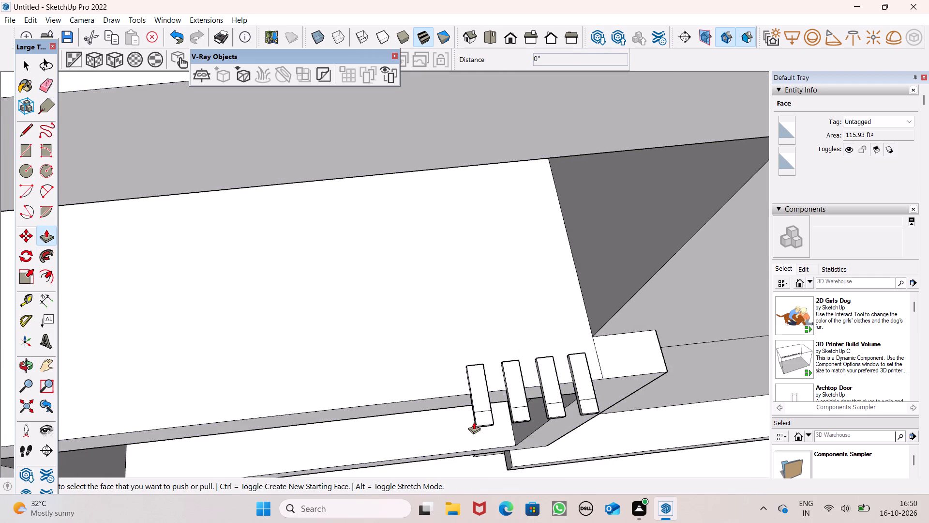
left_click_drag(481, 417, 523, 298)
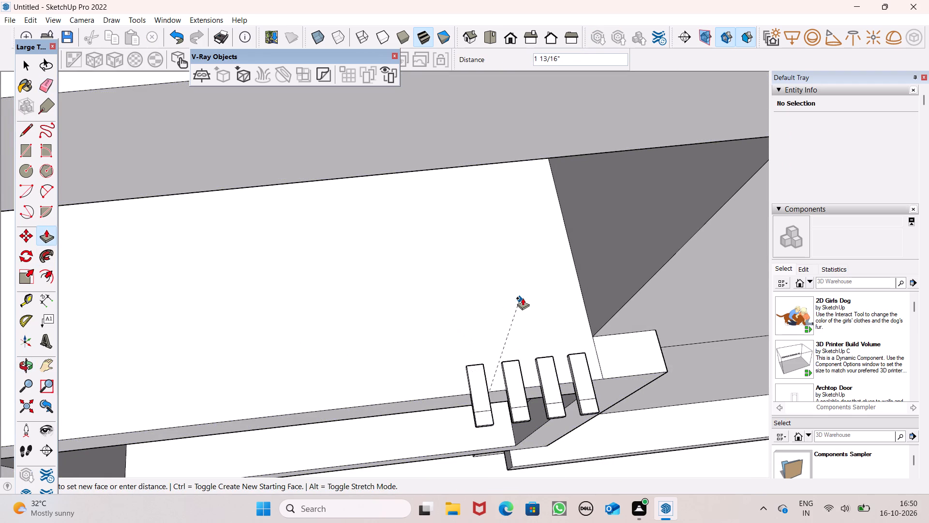
left_click_drag(523, 298, 517, 292)
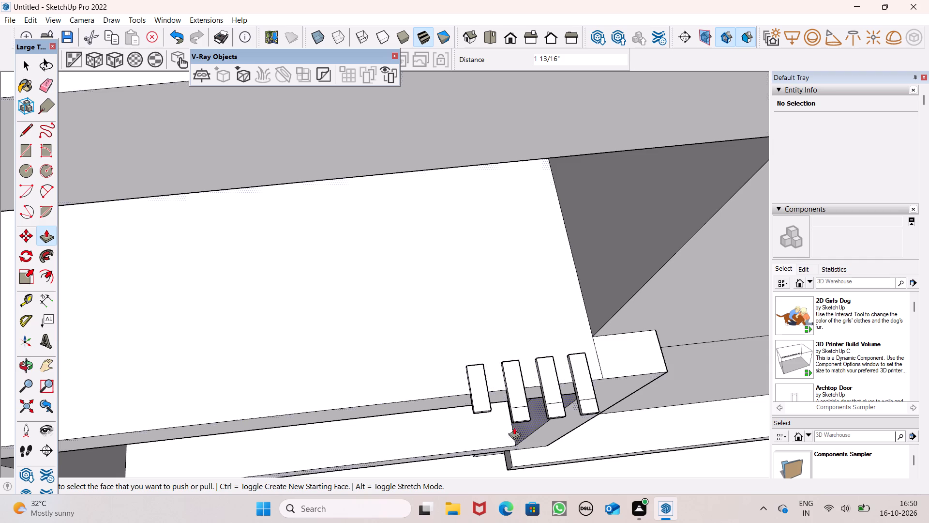
key("ctrl+z")
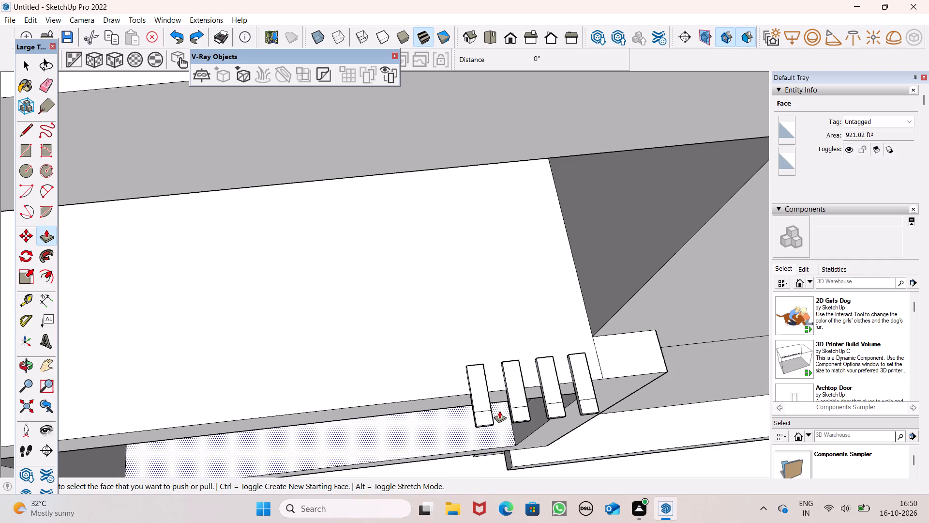
left_click_drag(484, 415, 532, 350)
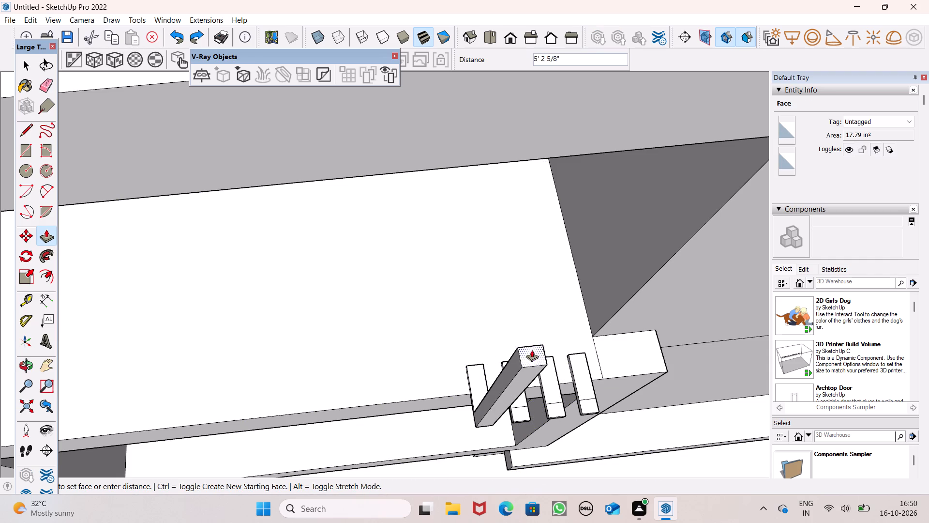
left_click_drag(532, 350, 574, 258)
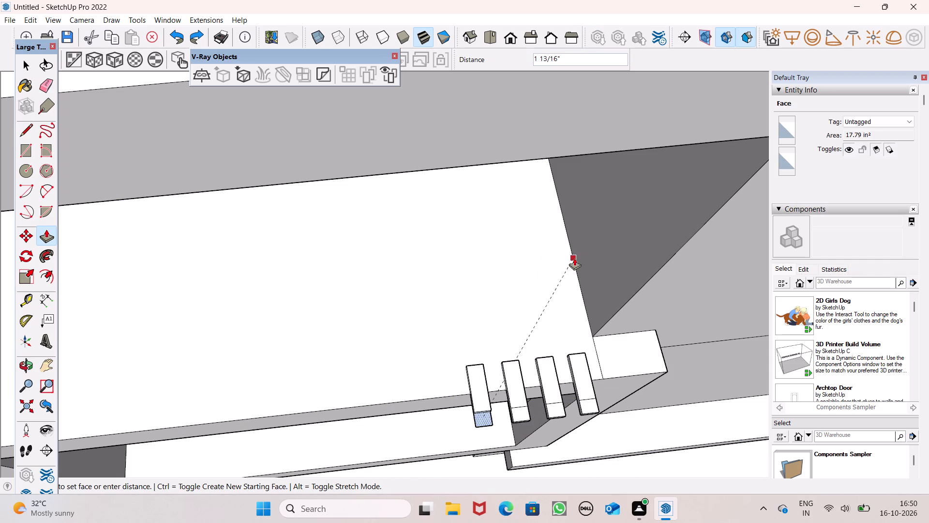
left_click_drag(574, 258, 591, 255)
Push/Pull the front top sections of the other three slats up into posts about 10' 6" to 10' 10" tall.
scroll(516, 251, "down", 4)
middle_click_drag(593, 307, 466, 262)
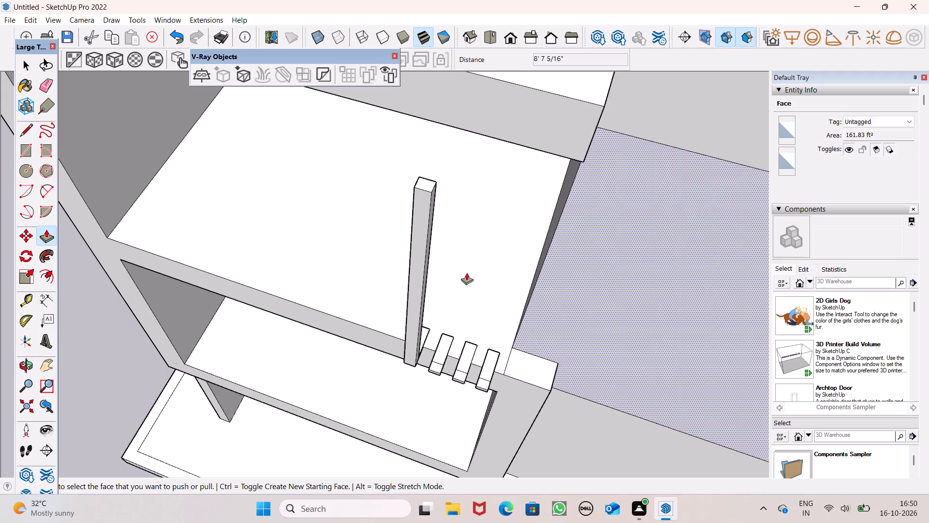
left_click_drag(438, 364, 465, 227)
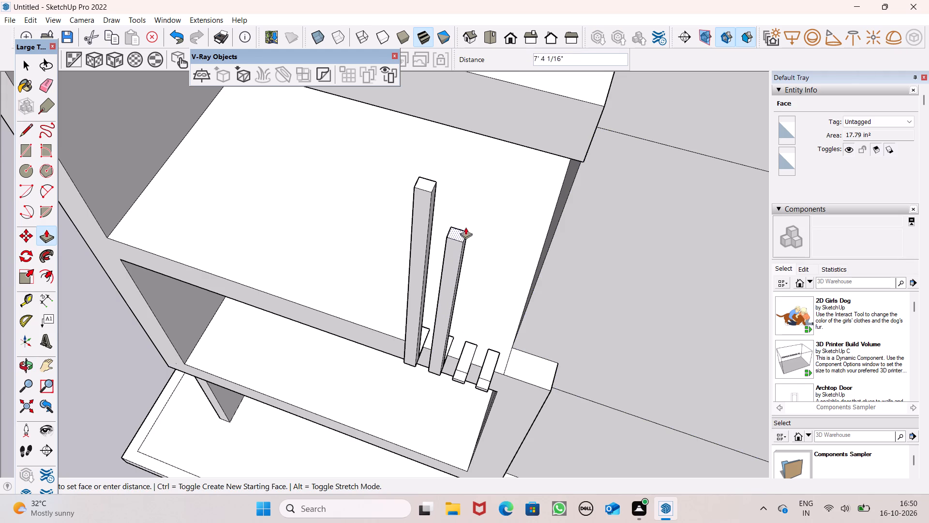
left_click_drag(465, 227, 490, 126)
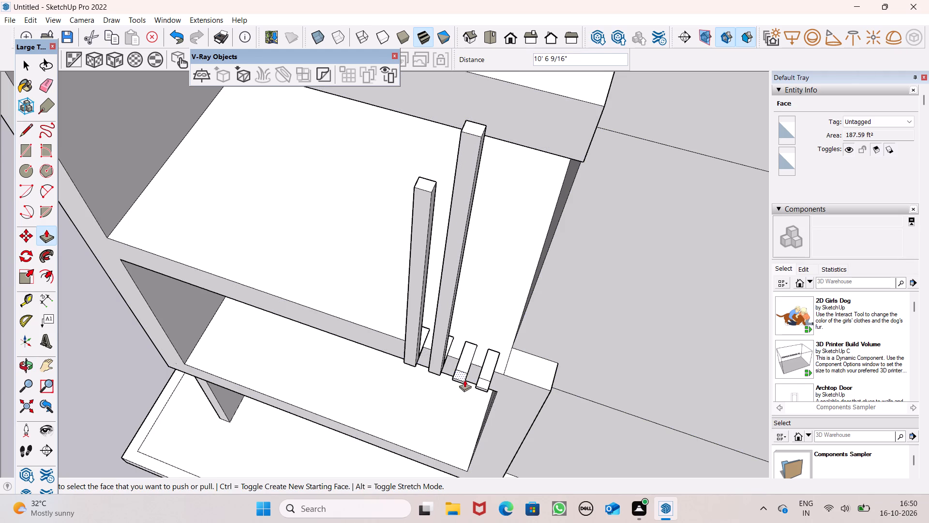
left_click_drag(462, 373, 518, 134)
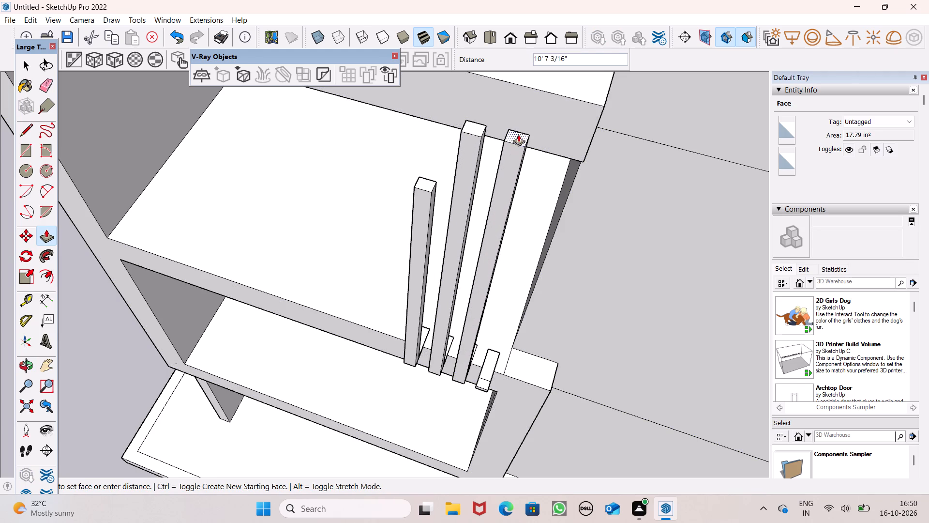
left_click_drag(518, 134, 524, 129)
left_click_drag(482, 383, 512, 269)
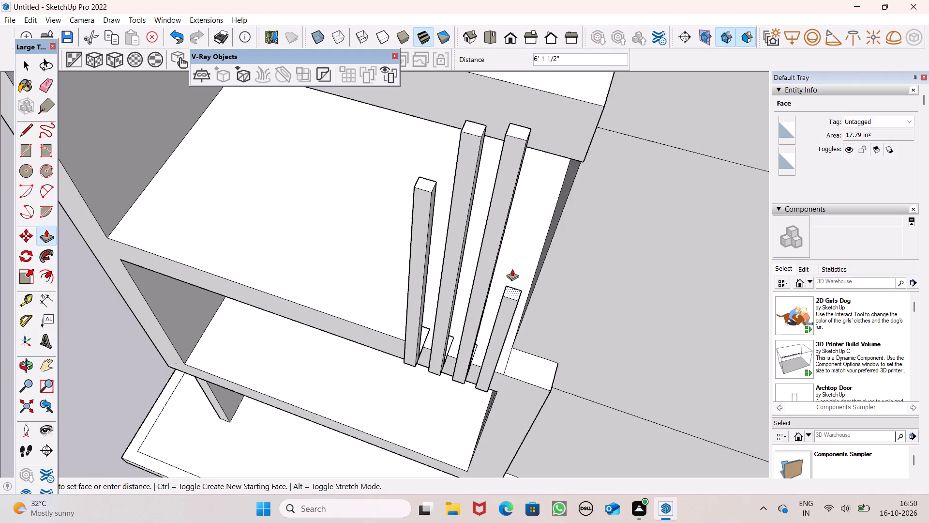
left_click_drag(512, 269, 550, 138)
Raise the shortest post's top by about 2' 7/16" so it reaches the upper beam like the other posts.
scroll(536, 221, "down", 7)
middle_click_drag(533, 251, 526, 180)
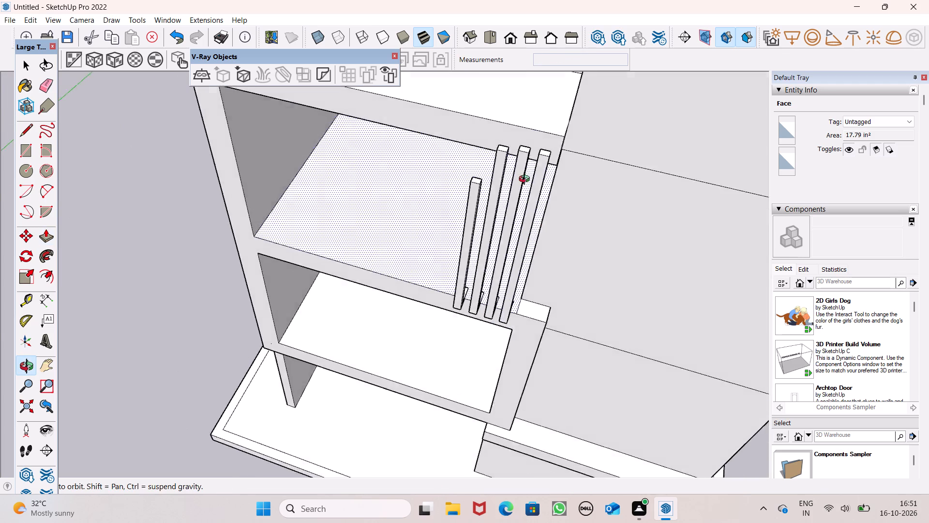
middle_click_drag(526, 180, 541, 85)
scroll(542, 85, "up", 1)
scroll(553, 168, "down", 5)
middle_click_drag(552, 200, 589, 172)
scroll(544, 229, "down", 3)
middle_click_drag(526, 240, 599, 235)
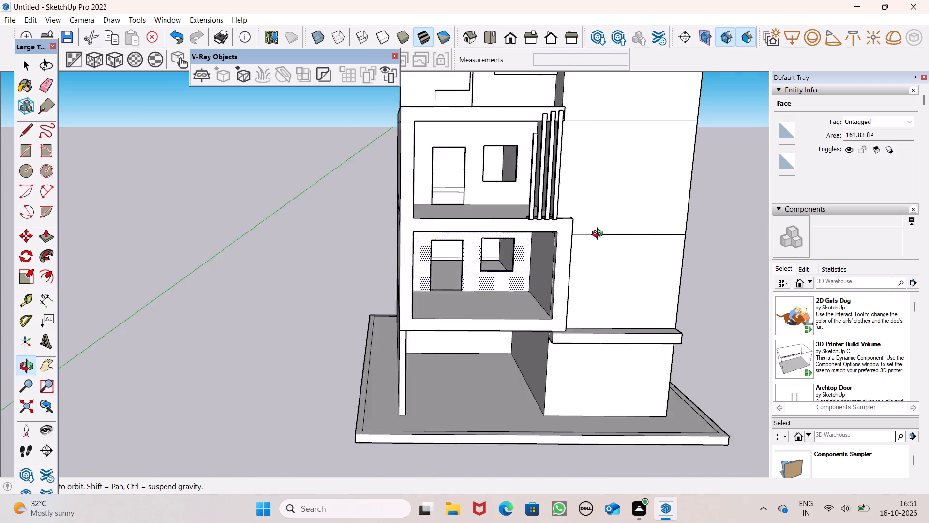
middle_click_drag(599, 235, 629, 235)
scroll(515, 217, "up", 8)
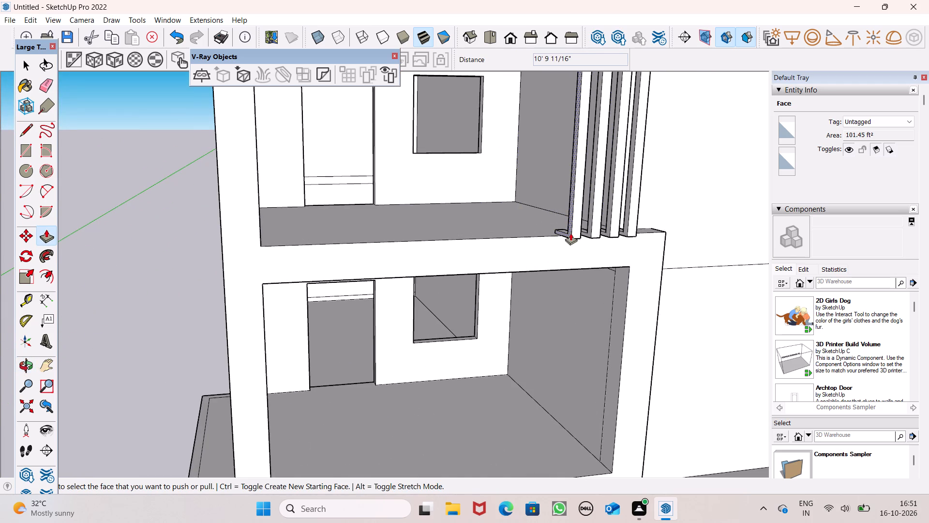
scroll(570, 239, "down", 12)
scroll(578, 131, "up", 13)
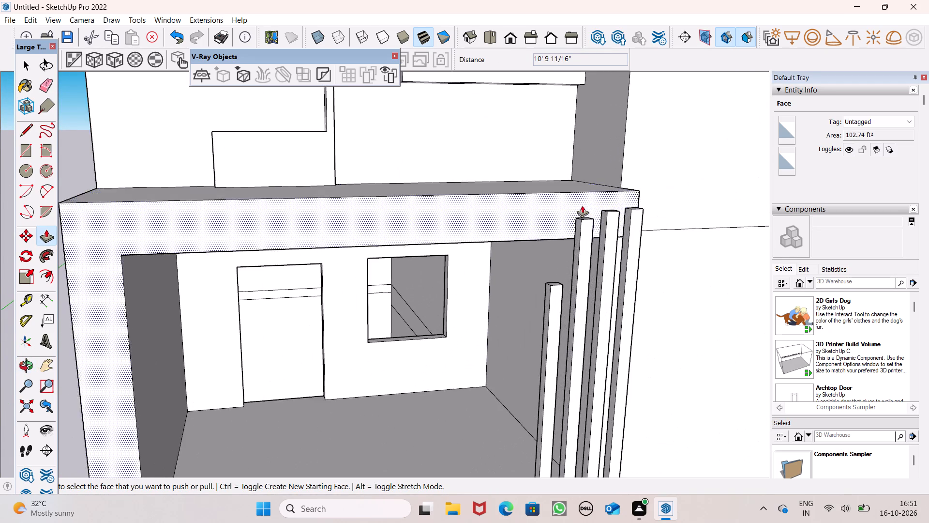
scroll(564, 251, "up", 4)
scroll(566, 260, "down", 2)
scroll(571, 274, "up", 1)
middle_click_drag(571, 274, 594, 360)
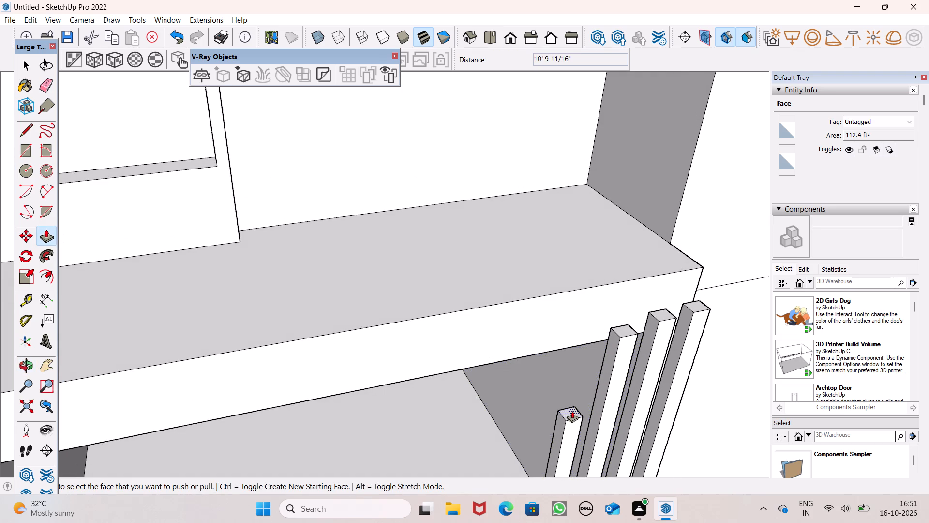
left_click_drag(569, 411, 579, 330)
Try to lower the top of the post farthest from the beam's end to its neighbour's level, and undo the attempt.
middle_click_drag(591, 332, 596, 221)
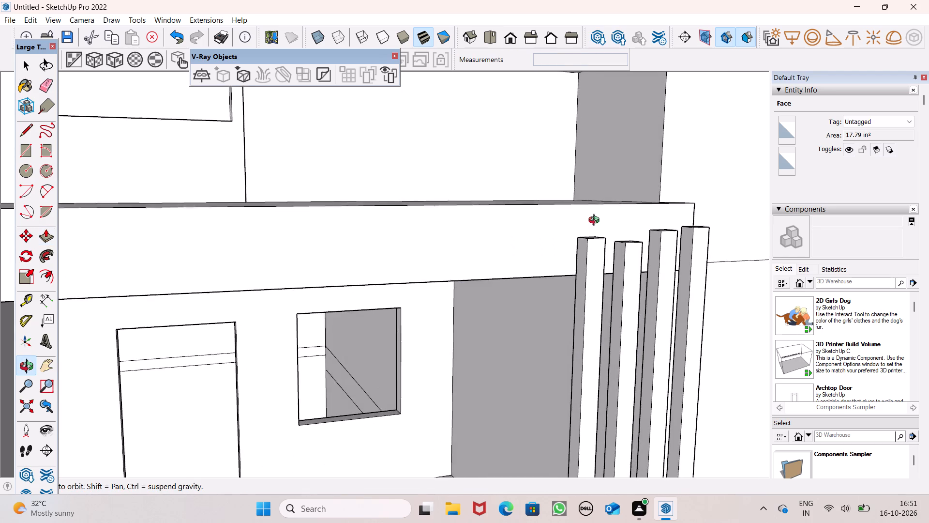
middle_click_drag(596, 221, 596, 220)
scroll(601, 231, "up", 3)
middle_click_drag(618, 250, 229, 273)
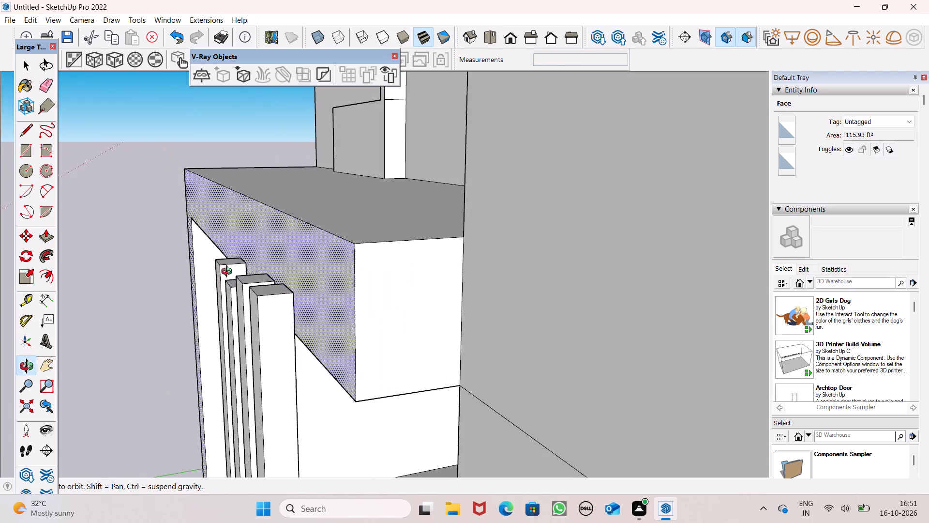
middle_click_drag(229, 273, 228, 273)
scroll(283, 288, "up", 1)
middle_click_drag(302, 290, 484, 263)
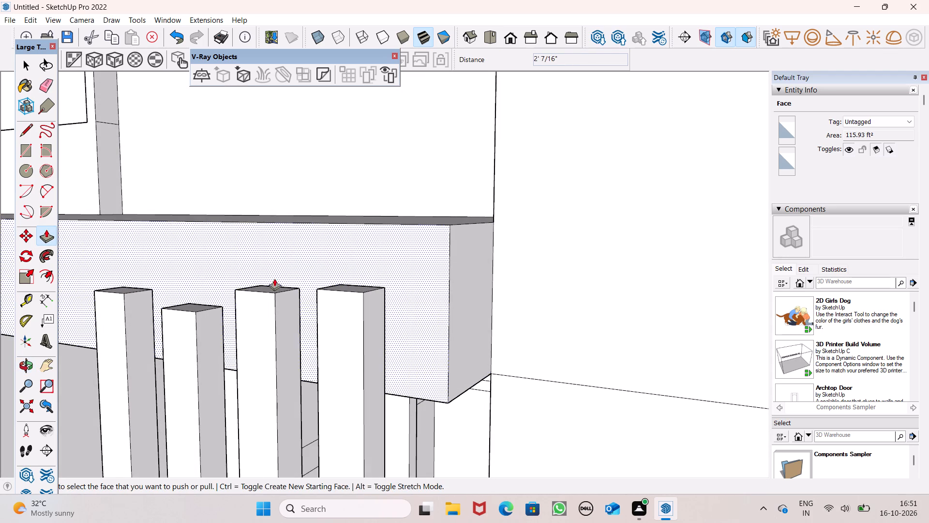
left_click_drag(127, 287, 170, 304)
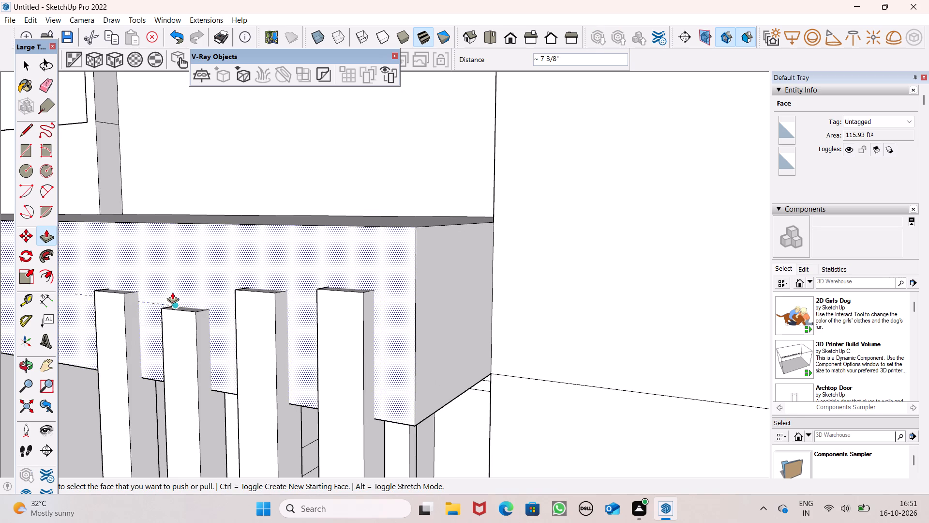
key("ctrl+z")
Push/Pull the tops of the three taller posts down level with the shortest one, lowering the post nearest the beam's end 3 1/8".
middle_click_drag(190, 332, 286, 407)
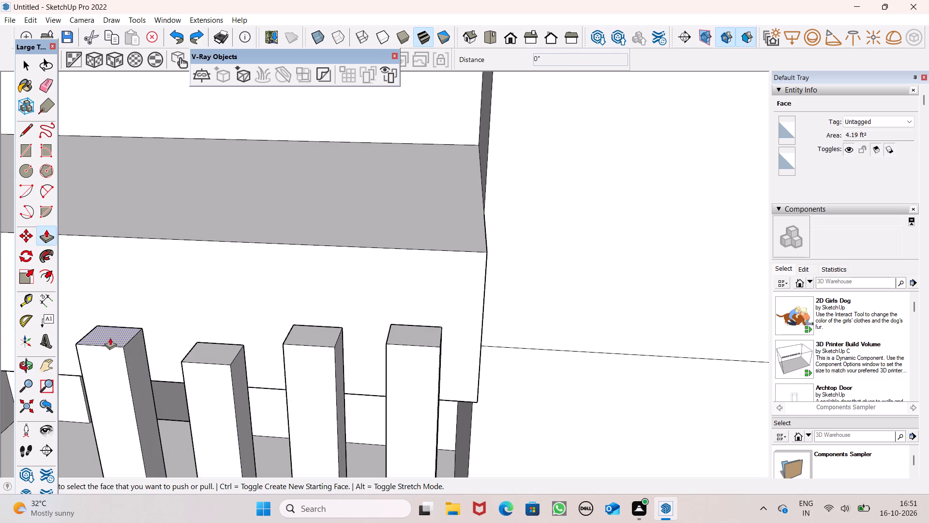
left_click_drag(110, 337, 202, 360)
left_click_drag(305, 332, 266, 350)
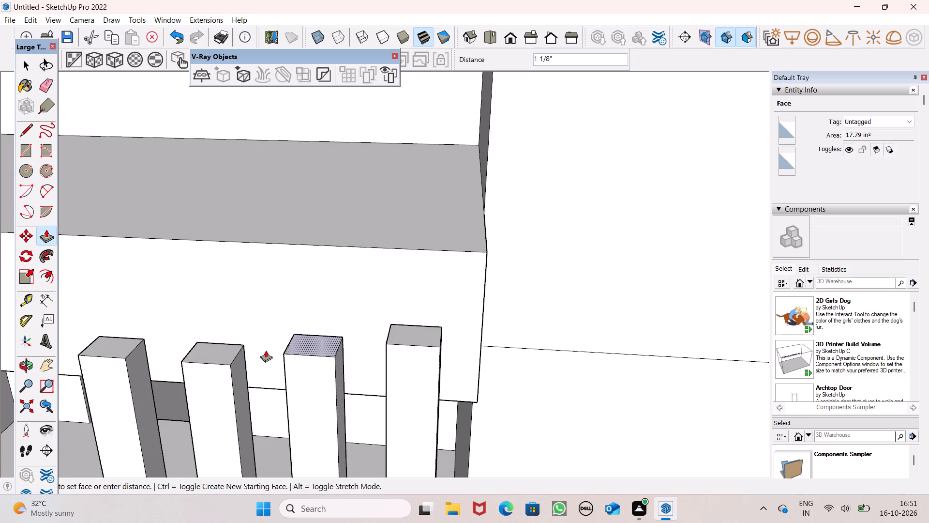
left_click_drag(266, 350, 233, 361)
left_click_drag(414, 339, 333, 379)
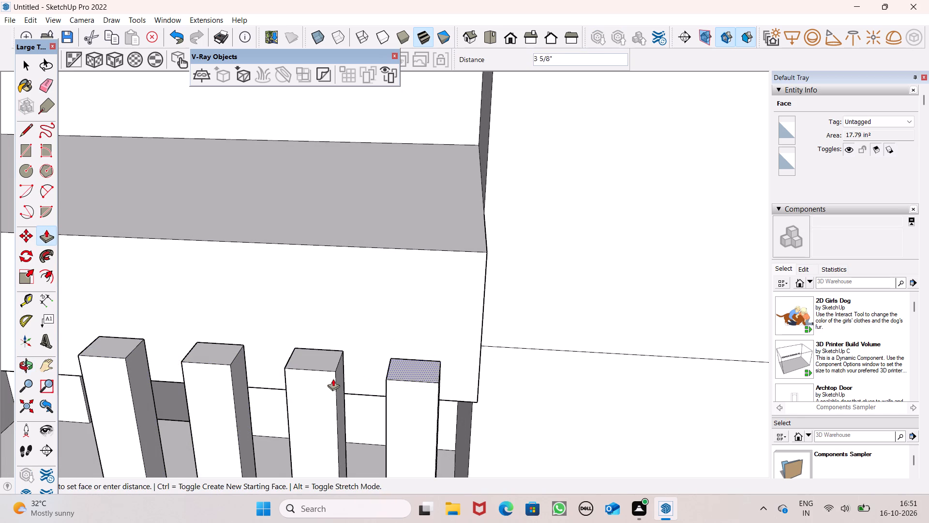
left_click_drag(333, 379, 322, 368)
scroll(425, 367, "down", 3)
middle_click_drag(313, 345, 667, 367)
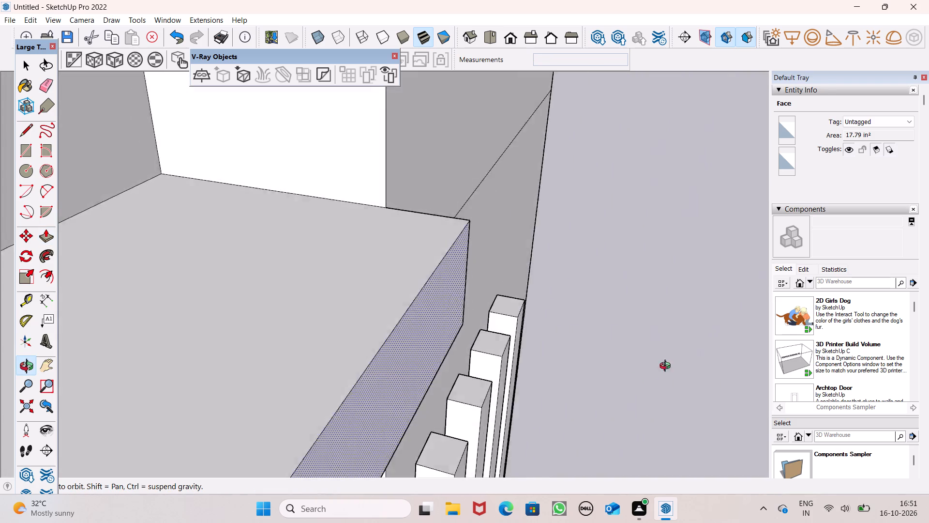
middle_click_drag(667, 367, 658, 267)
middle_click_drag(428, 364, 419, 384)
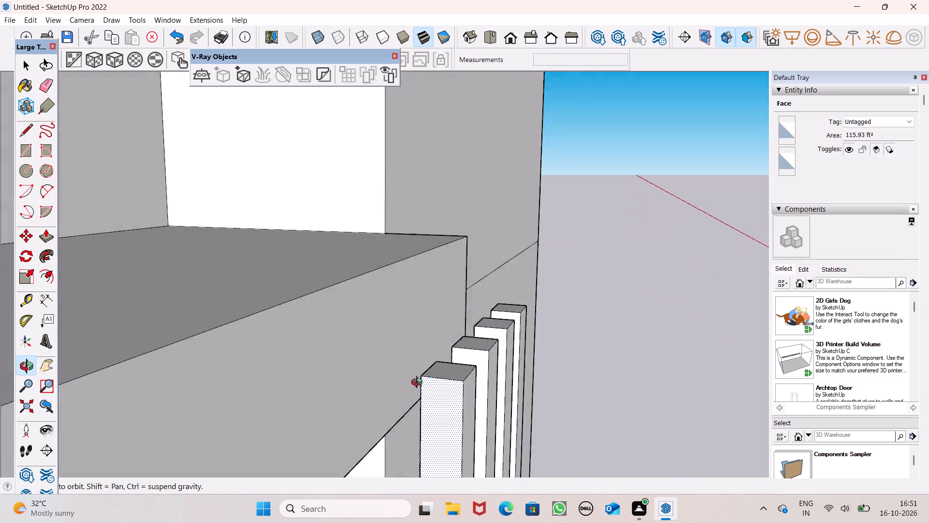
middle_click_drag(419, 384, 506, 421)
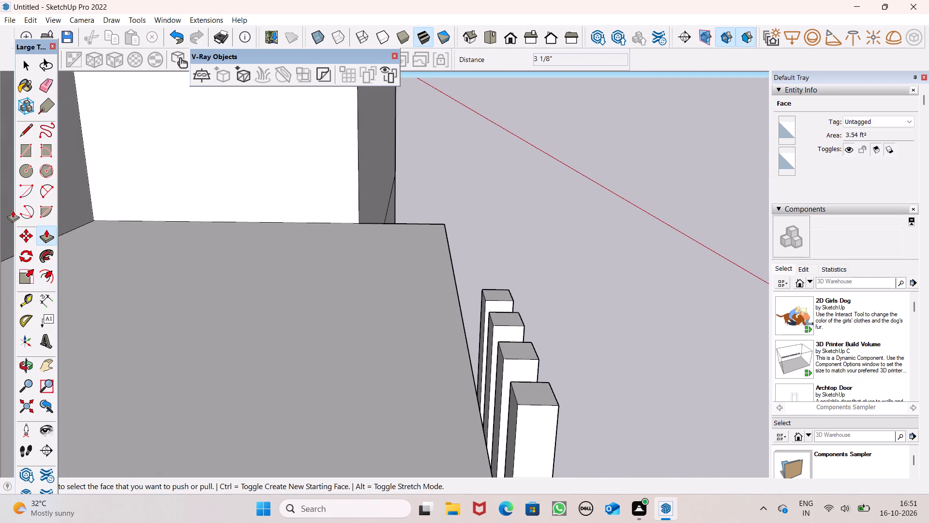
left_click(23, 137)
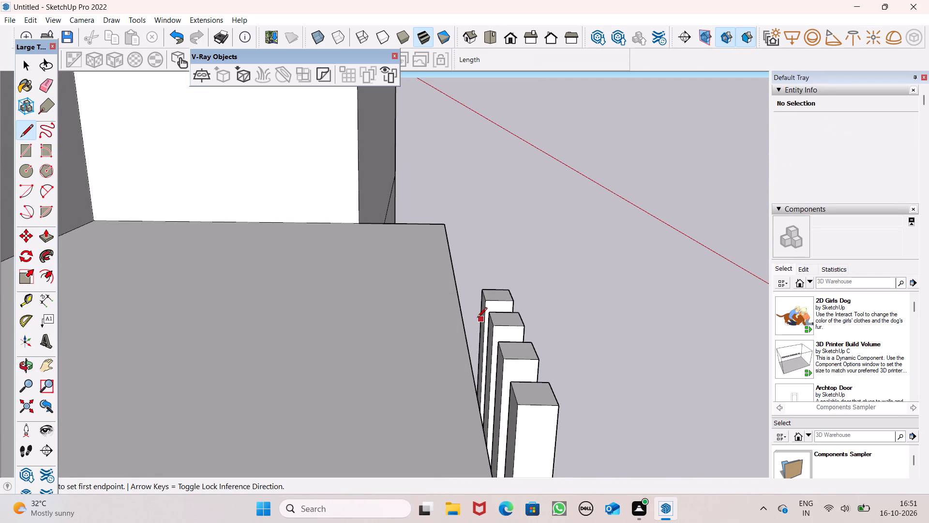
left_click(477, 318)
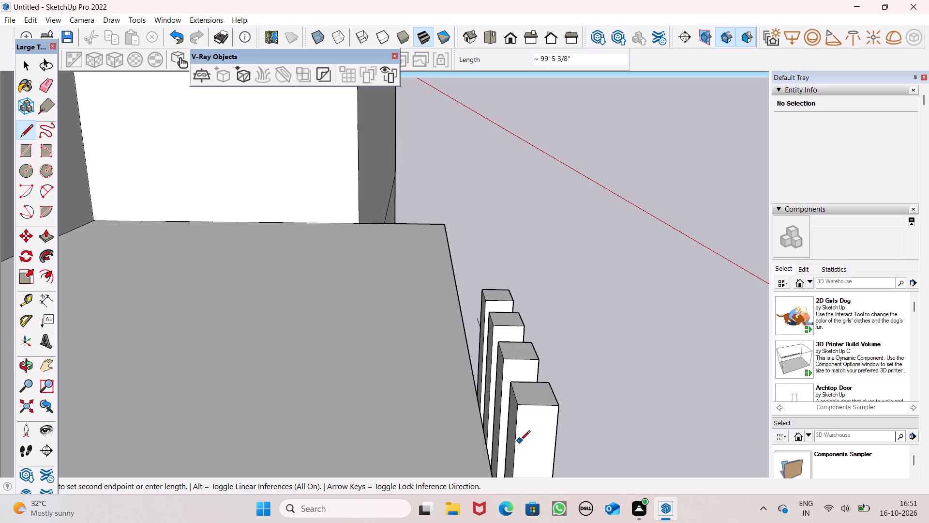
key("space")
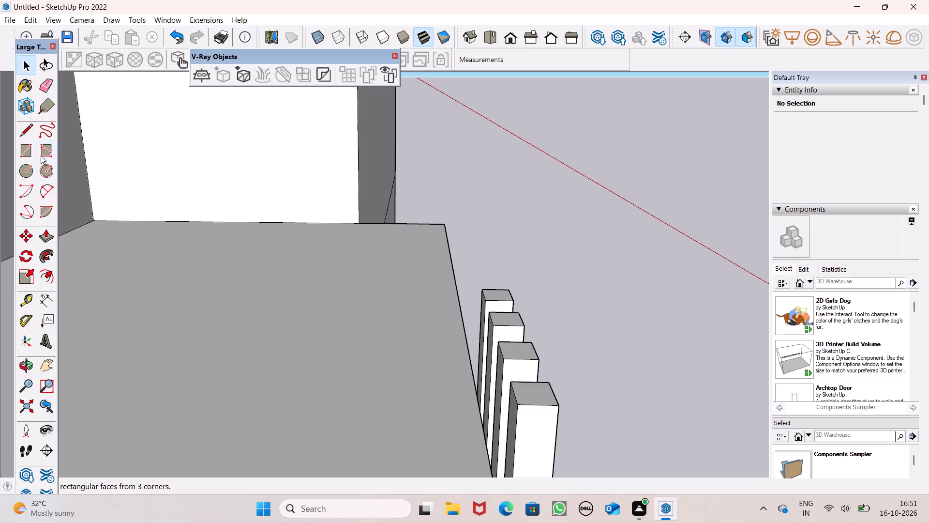
Draw a line about 2' 10" long across the posts' beam-facing sides, a little below their tops.
left_click(23, 130)
scroll(638, 505, "up", 6)
scroll(589, 424, "down", 4)
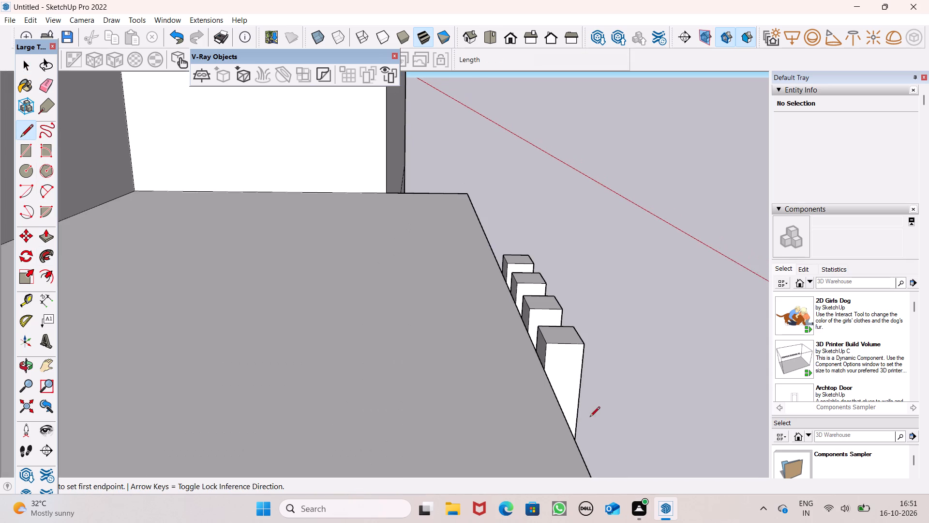
middle_click_drag(589, 382, 608, 401)
scroll(582, 395, "up", 15)
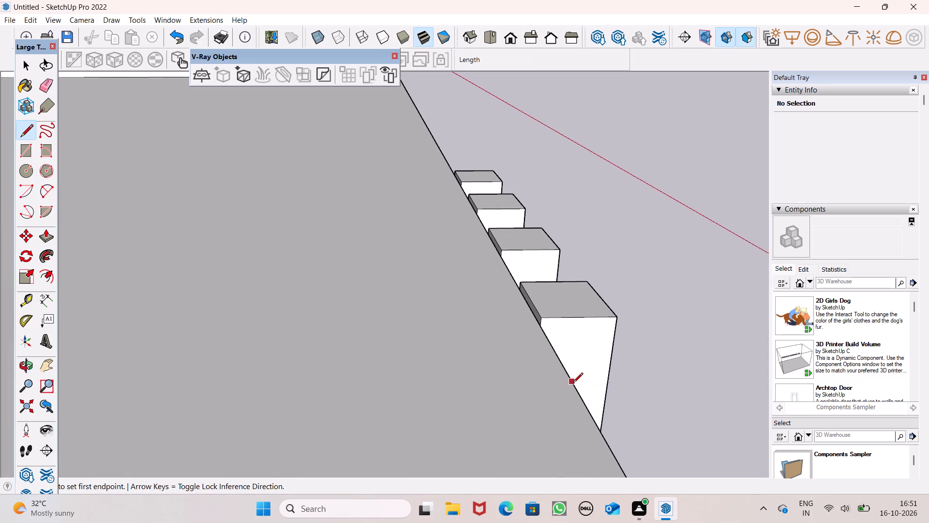
scroll(573, 384, "up", 2)
middle_click_drag(573, 384, 501, 387)
scroll(628, 428, "up", 1)
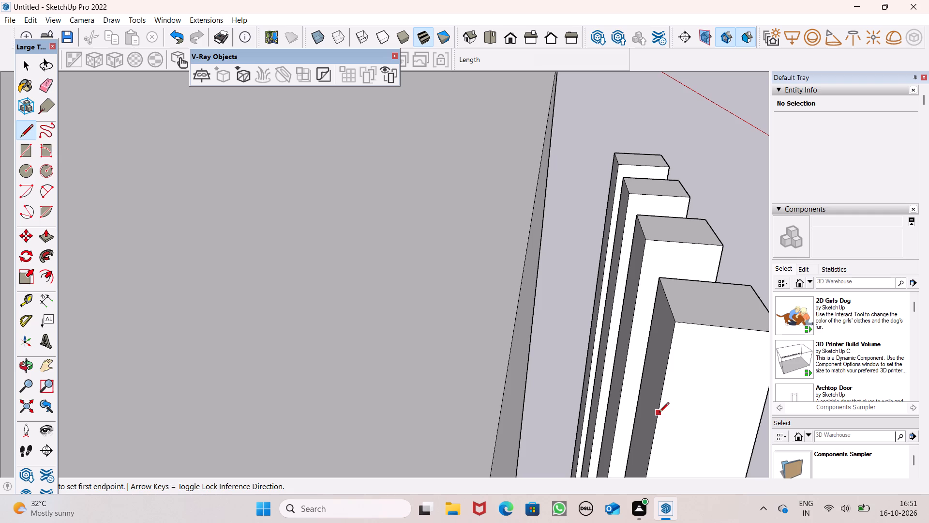
left_click(659, 412)
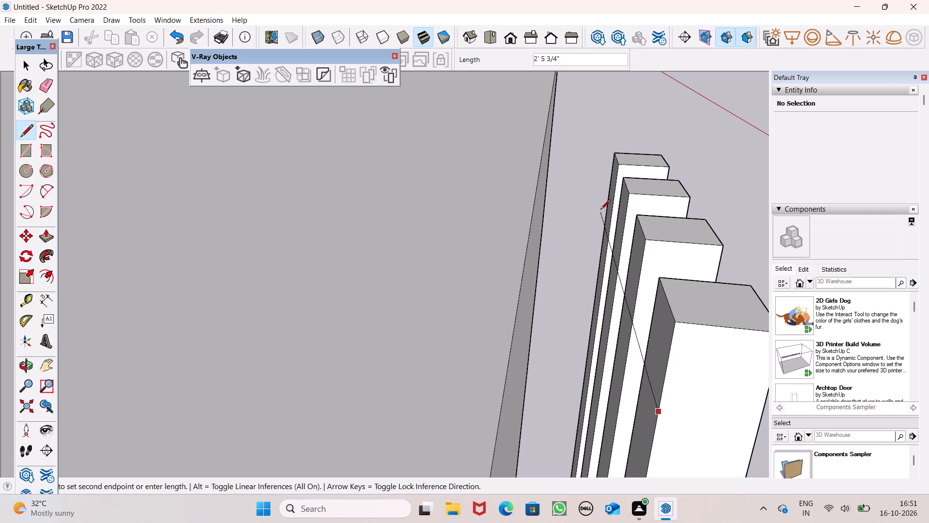
left_click(605, 207)
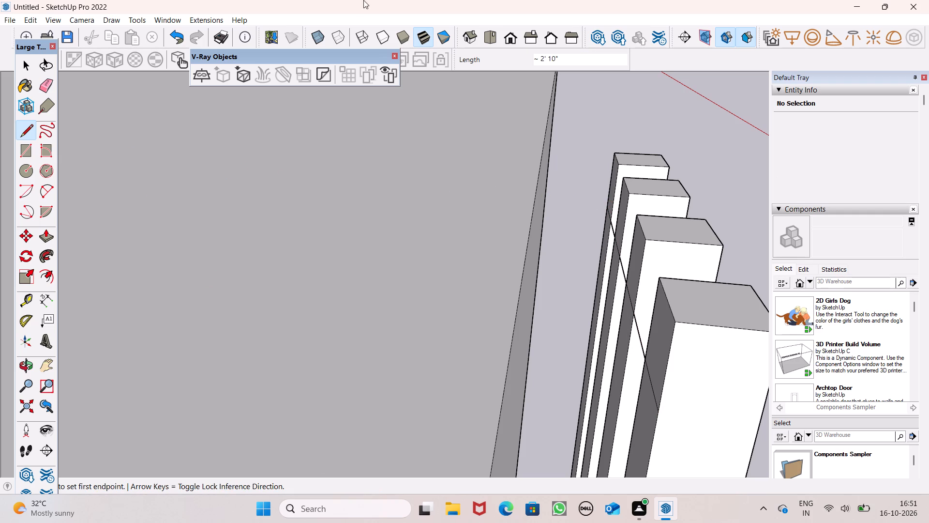
Erase the line's segments spanning the gaps between the posts.
left_click(41, 85)
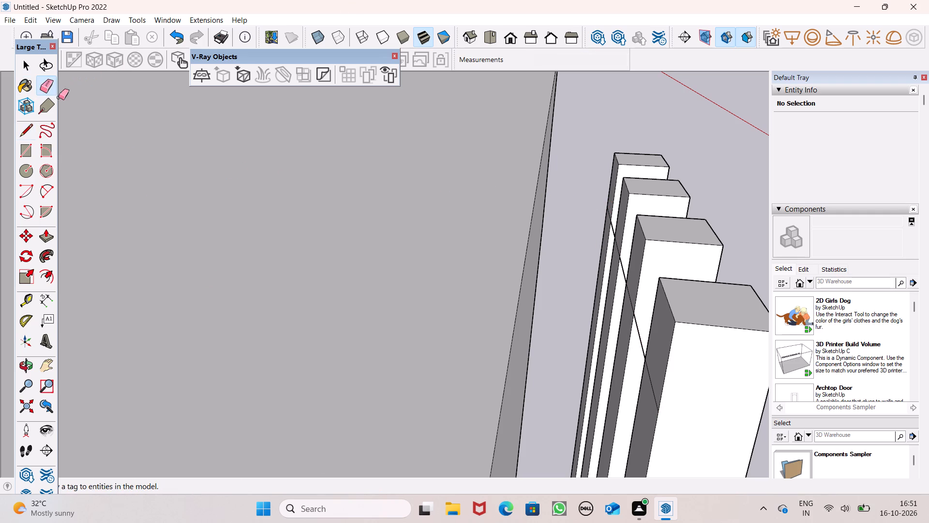
scroll(367, 145, "down", 5)
middle_click_drag(492, 228, 216, 217)
scroll(325, 322, "down", 2)
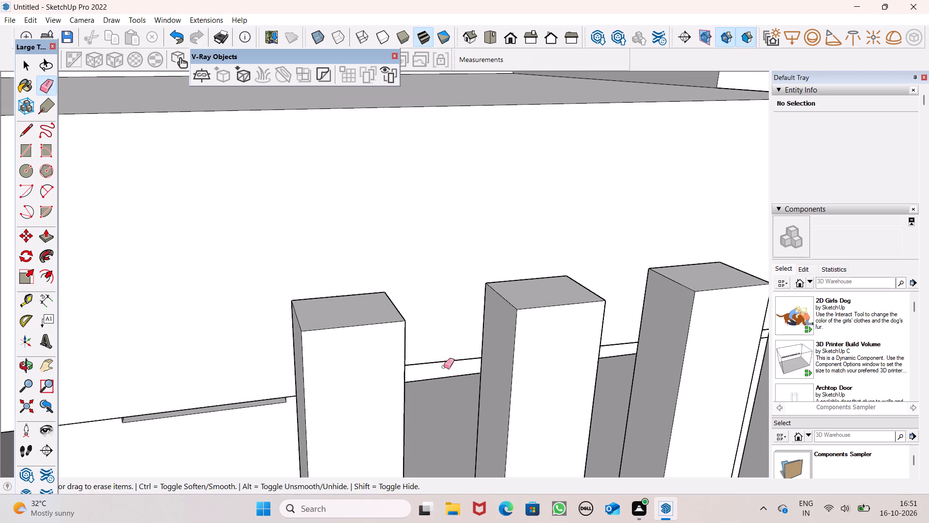
middle_click_drag(579, 412, 508, 354)
left_click(396, 318)
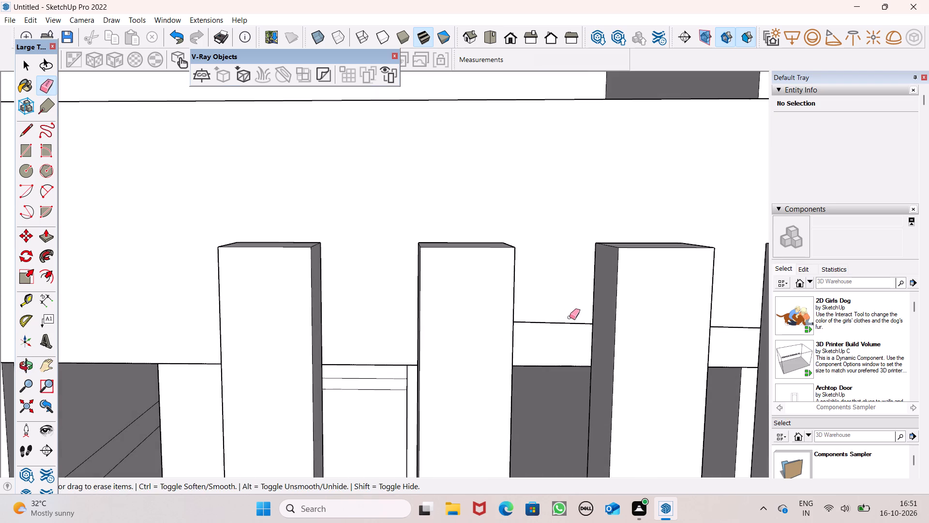
left_click_drag(569, 317, 564, 320)
left_click_drag(549, 315, 548, 324)
scroll(422, 311, "down", 6)
scroll(636, 322, "up", 2)
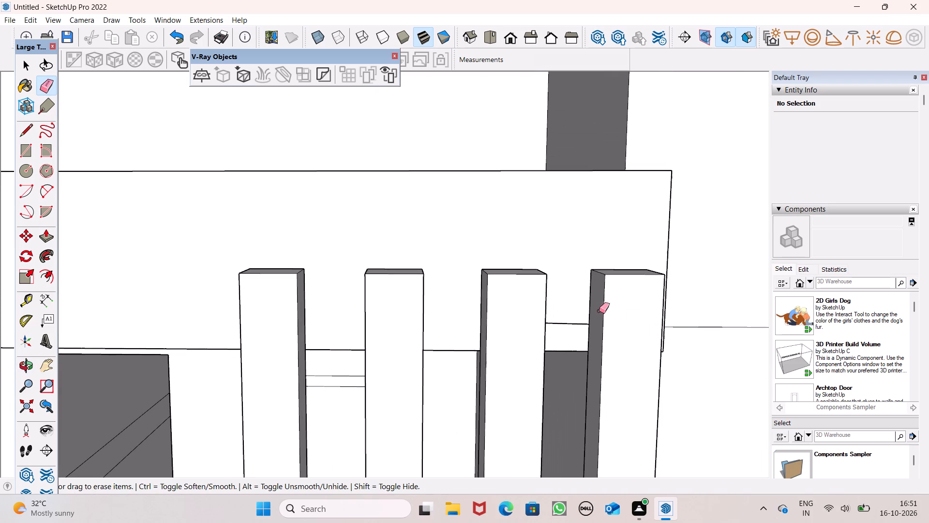
left_click_drag(571, 313, 568, 326)
Push/Pull the rear top sections of the two posts farthest from the beam's end toward the beam by 6 15/16" and 7 5/16".
middle_click_drag(557, 333, 928, 367)
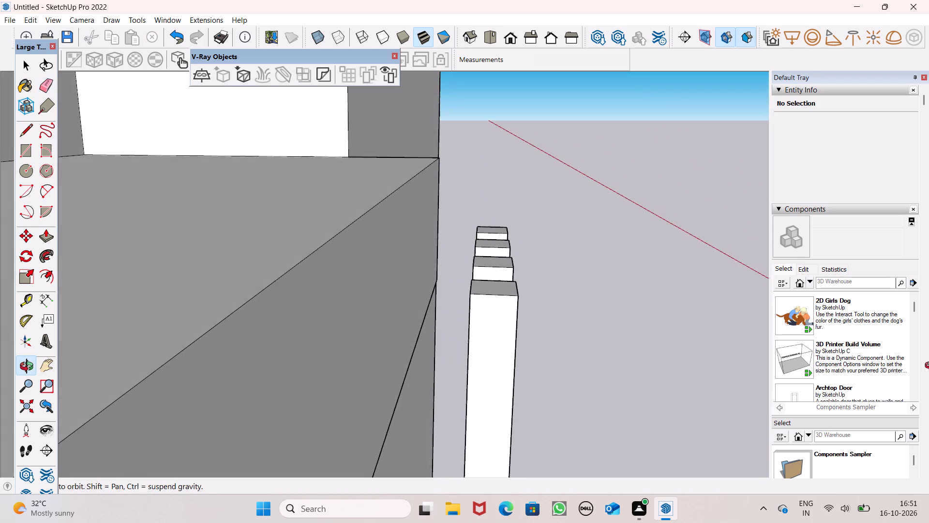
middle_click_drag(928, 367, 887, 369)
middle_click_drag(424, 380, 468, 424)
scroll(500, 428, "up", 1)
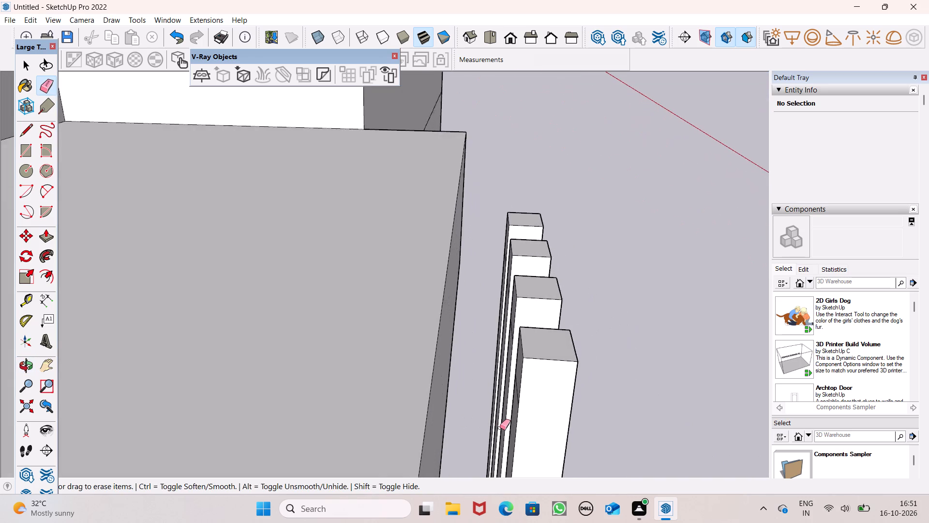
scroll(500, 428, "up", 4)
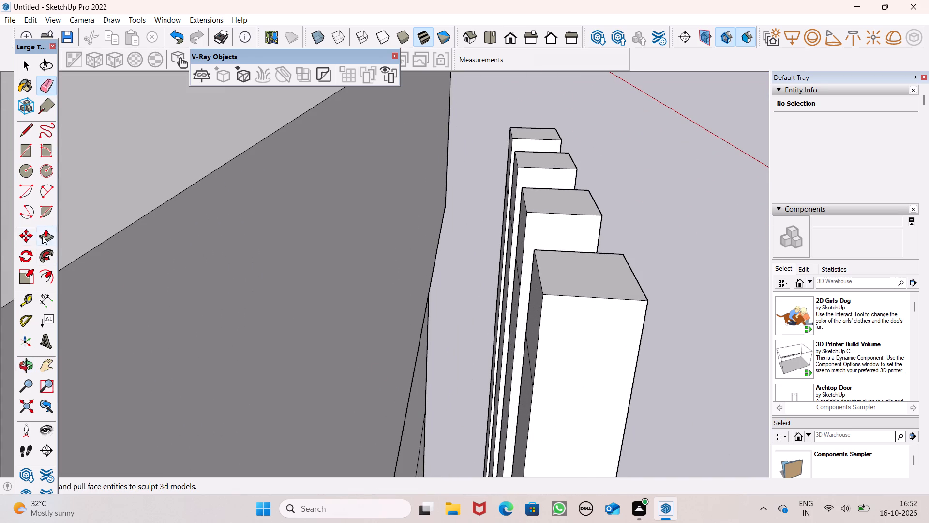
left_click(43, 234)
left_click_drag(539, 318, 522, 316)
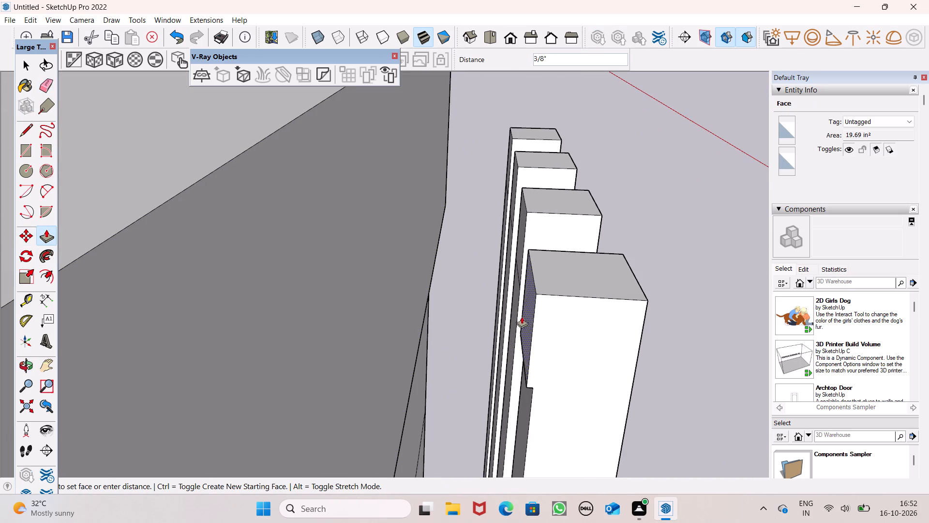
left_click_drag(522, 316, 364, 303)
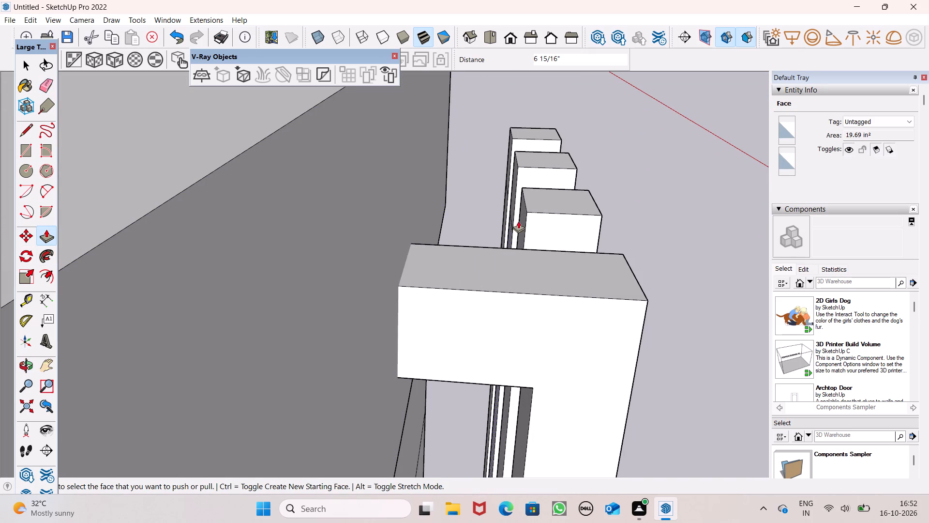
left_click_drag(521, 220, 396, 216)
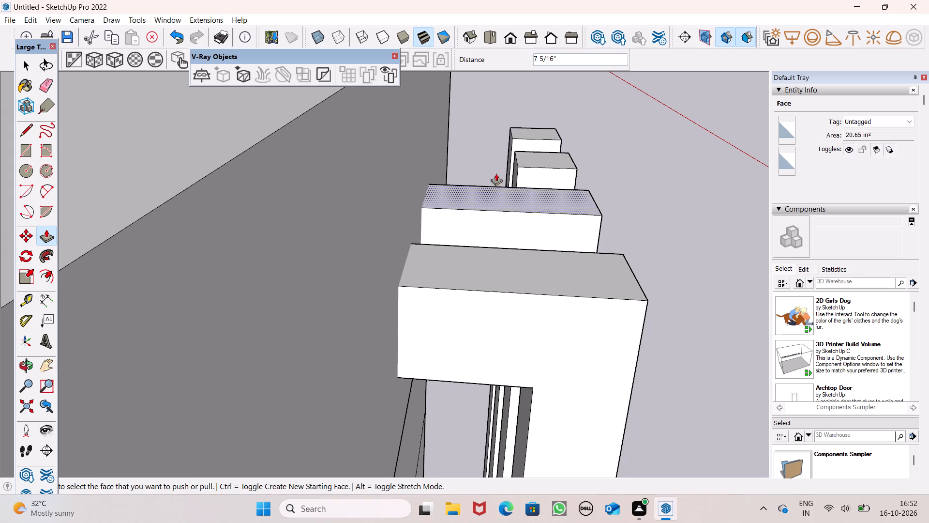
Push/Pull the rear top section of the post second from the beam's end about 5 7/16" toward the upper beam.
middle_click_drag(498, 185, 524, 244)
scroll(546, 251, "down", 5)
middle_click_drag(604, 305, 150, 262)
scroll(234, 248, "down", 3)
middle_click_drag(466, 322, 331, 297)
scroll(416, 239, "down", 7)
scroll(277, 217, "down", 3)
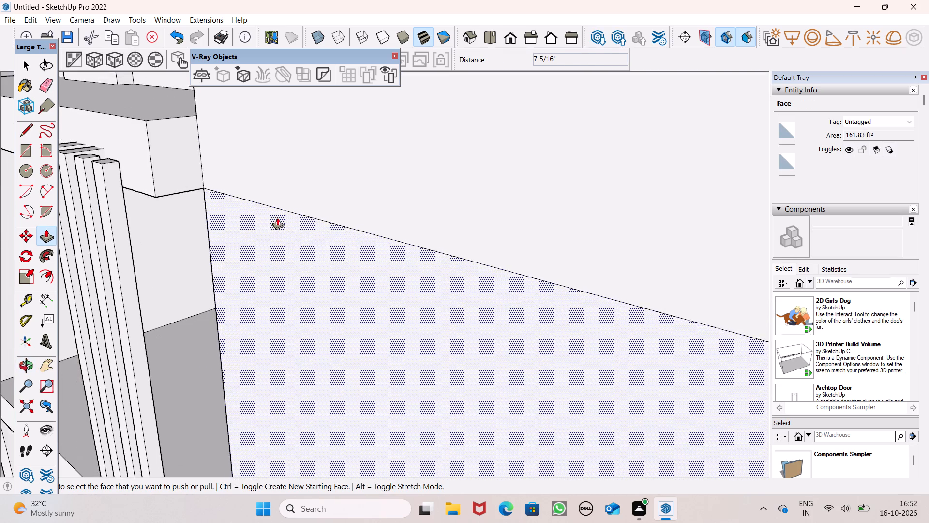
scroll(277, 217, "down", 1)
scroll(152, 136, "down", 4)
middle_click_drag(171, 157, 123, 185)
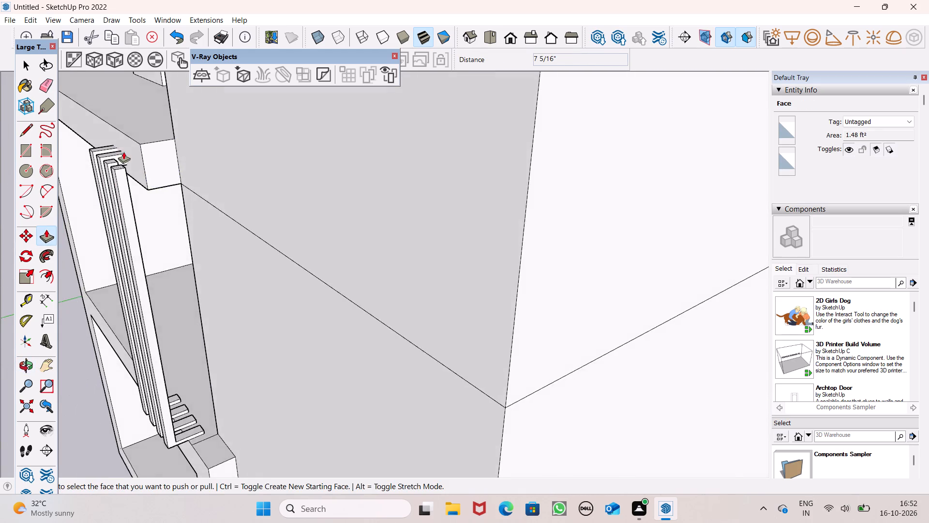
scroll(124, 151, "up", 15)
middle_click_drag(143, 209, 61, 216)
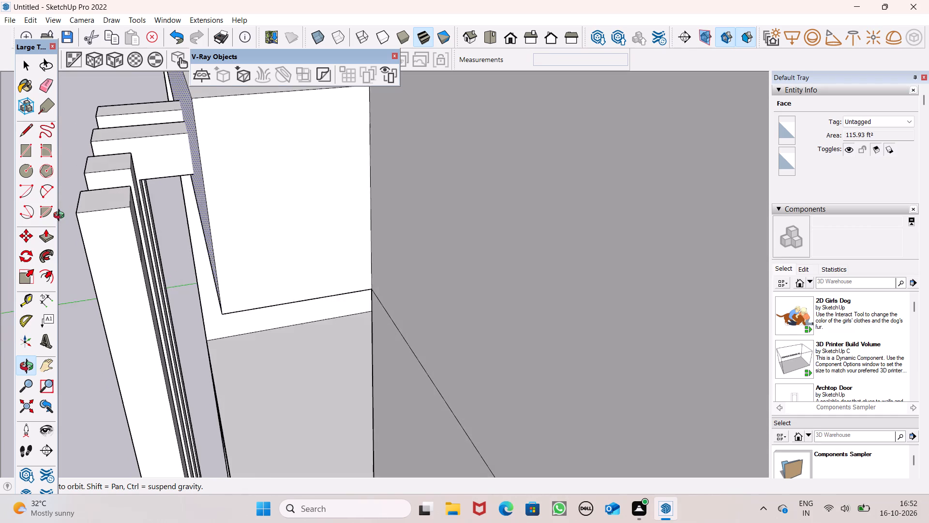
middle_click_drag(61, 216, 50, 201)
scroll(119, 199, "up", 2)
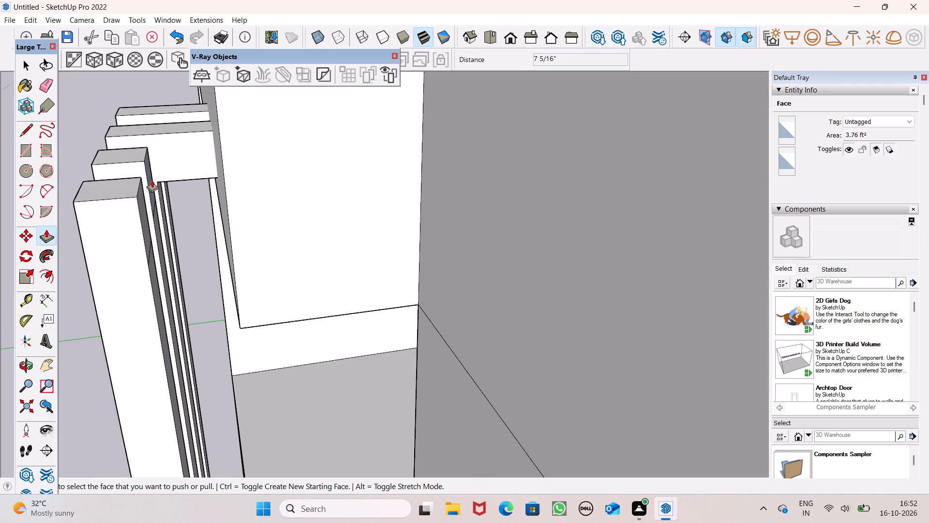
left_click_drag(151, 180, 222, 183)
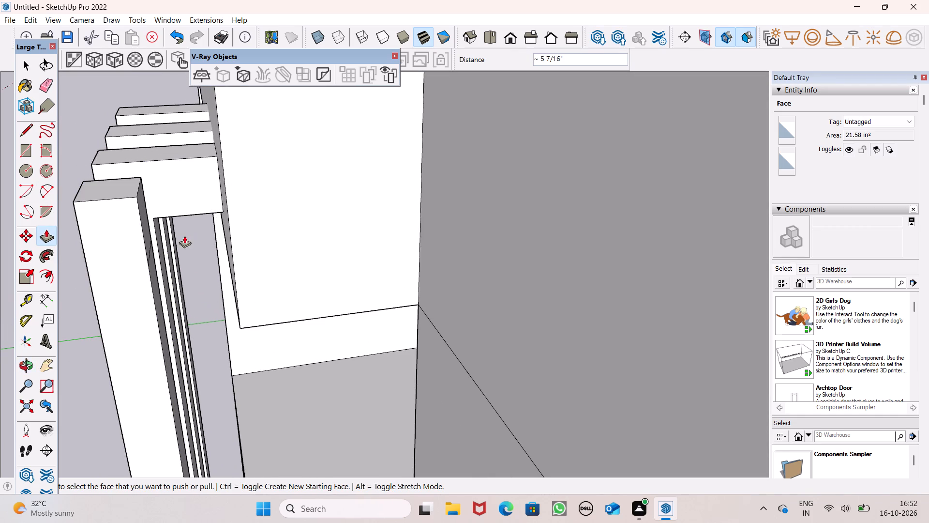
scroll(218, 249, "down", 1)
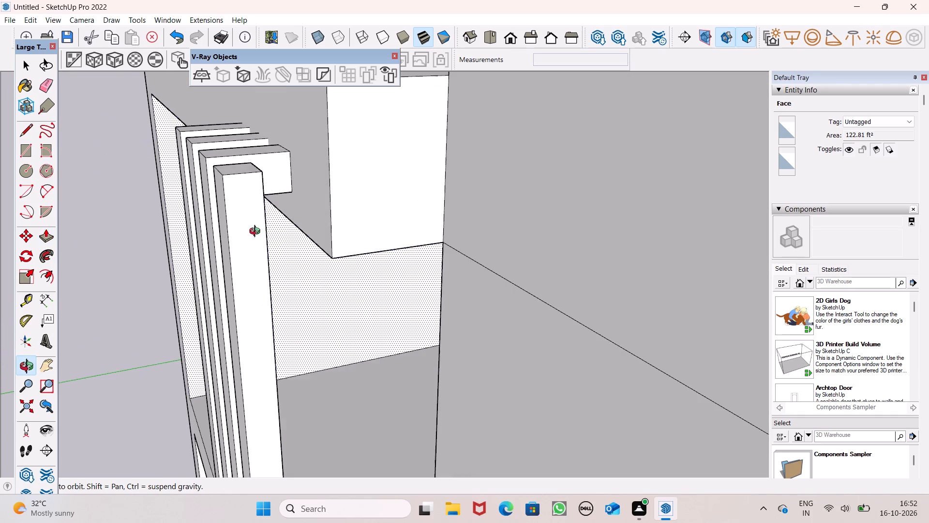
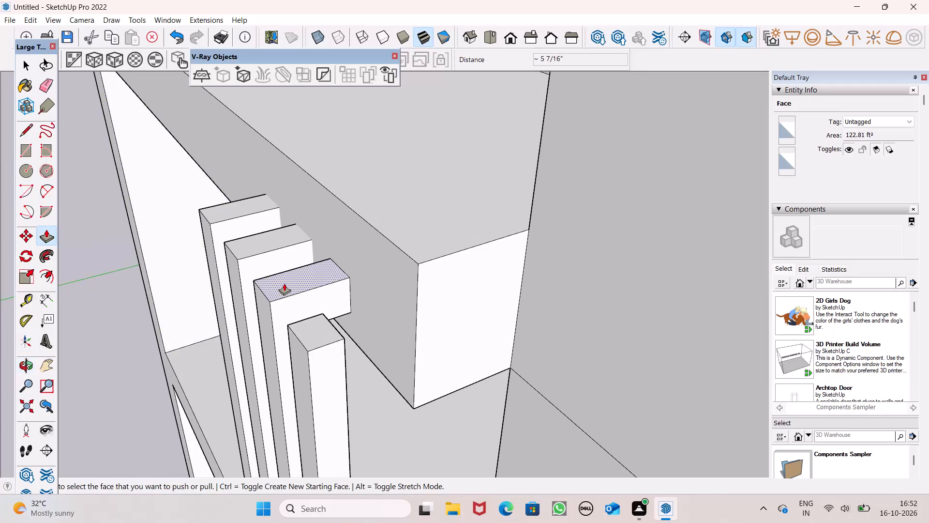
Undo the last three Push/Pull extensions on the rear top sections of the balcony posts.
key("ctrl+z")
key("ctrl+z")
key("ctrl+z")
Push/Pull the rear top sections of the two posts farthest from the beam's end toward the beam by 6 1/4" and 5 13/16".
middle_click_drag(285, 240, 176, 189)
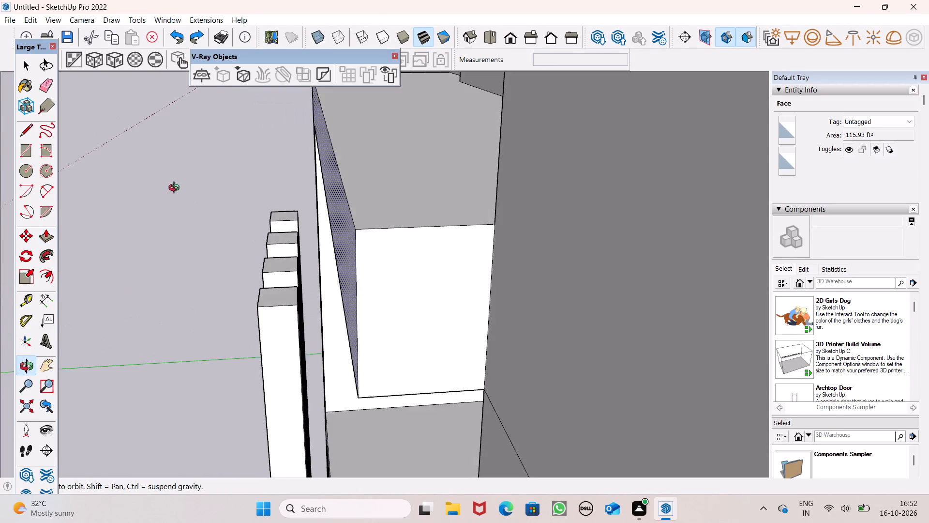
middle_click_drag(176, 189, 178, 189)
scroll(296, 234, "up", 7)
scroll(307, 231, "down", 5)
middle_click_drag(344, 244, 312, 235)
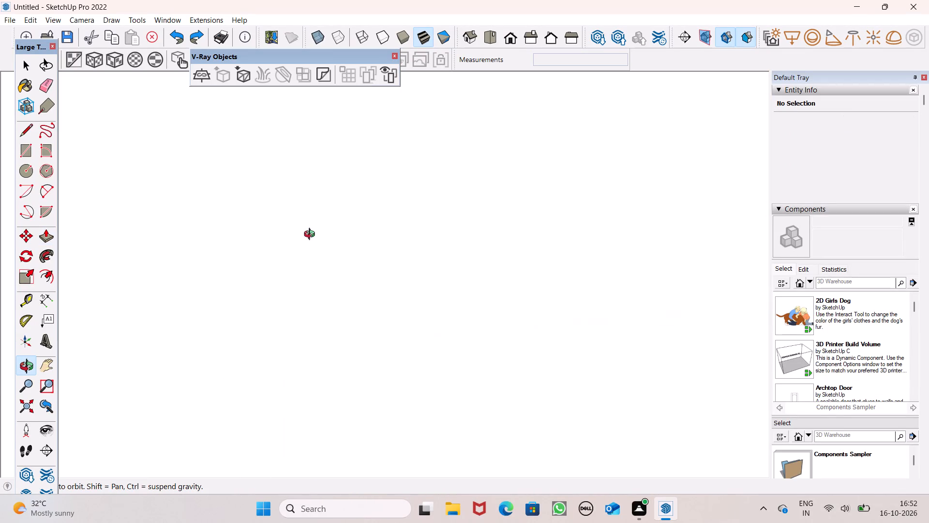
middle_click_drag(312, 235, 334, 254)
left_click_drag(277, 239, 363, 231)
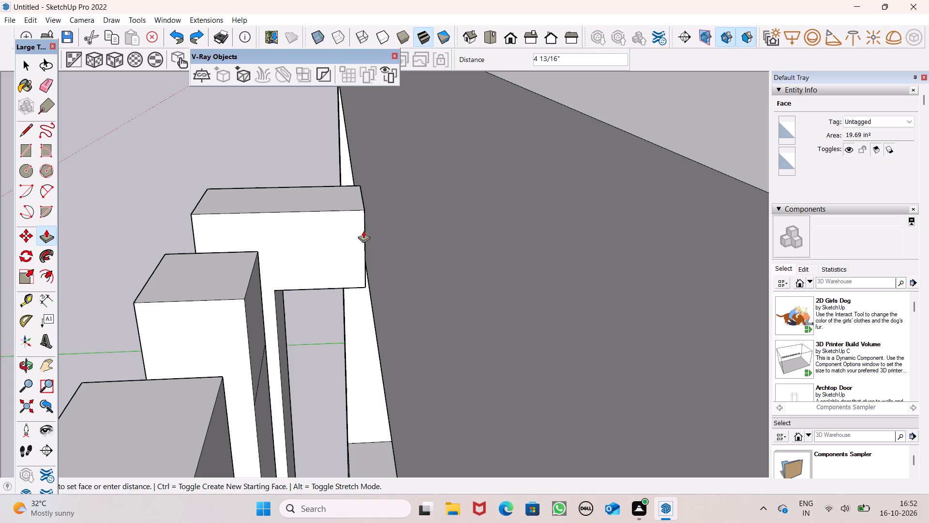
left_click_drag(363, 231, 389, 234)
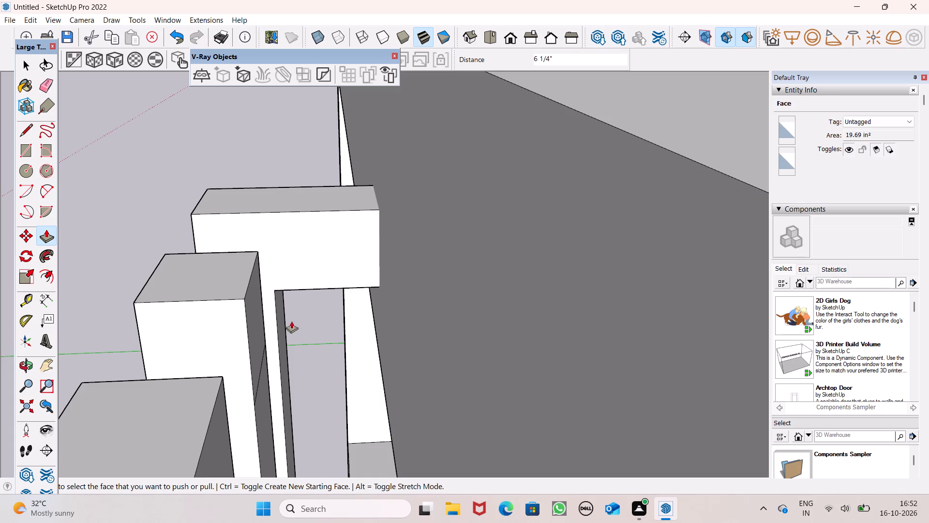
left_click_drag(248, 332, 283, 326)
key("ctrl+z")
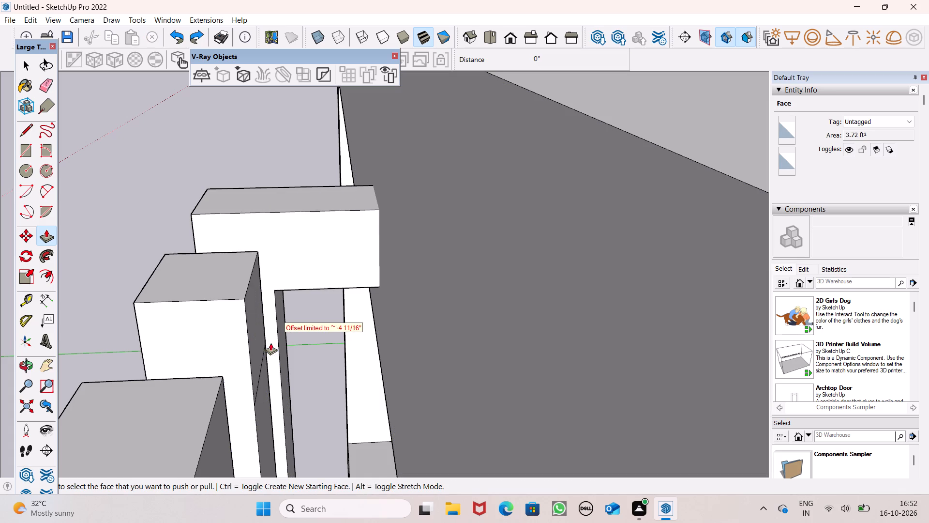
left_click_drag(255, 323, 402, 318)
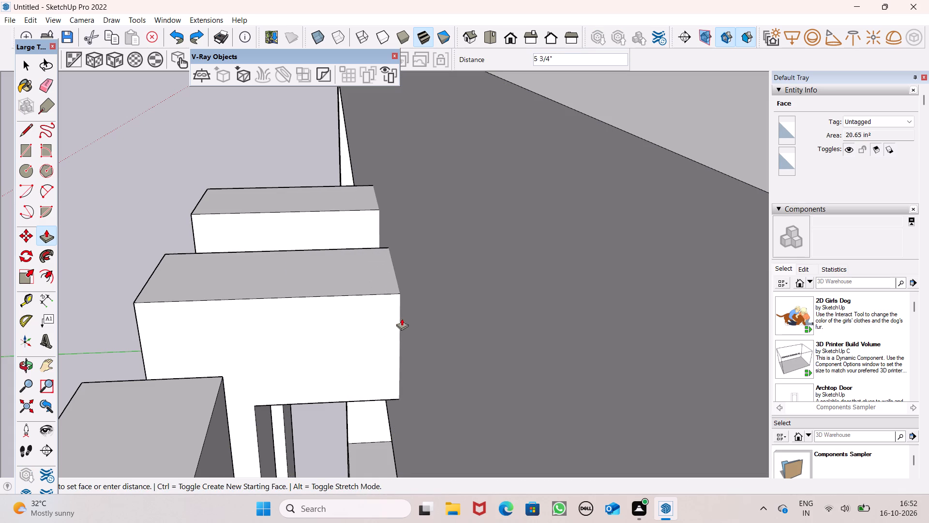
left_click_drag(402, 318, 402, 319)
Push/Pull the rear top sections of the two posts nearest the beam's end toward the beam by 5 3/4" and about 5 7/16".
scroll(337, 264, "down", 6)
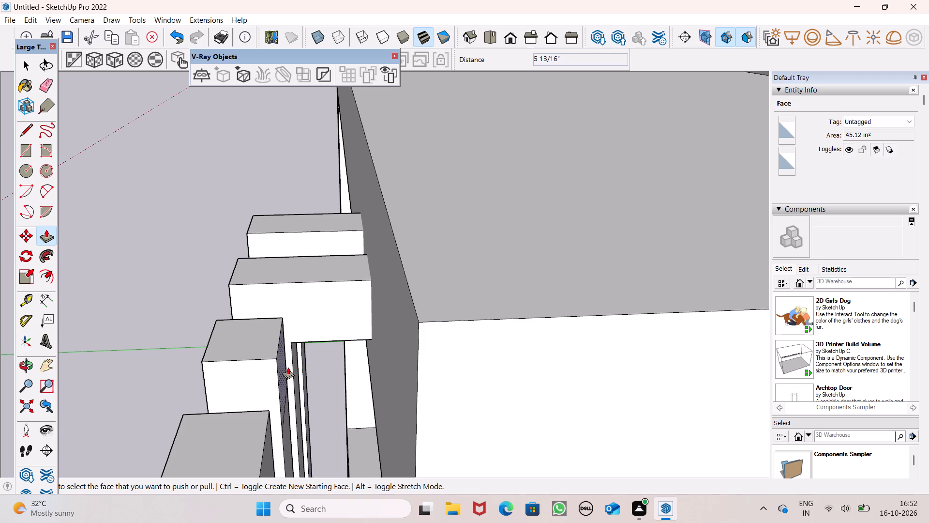
left_click_drag(285, 367, 381, 363)
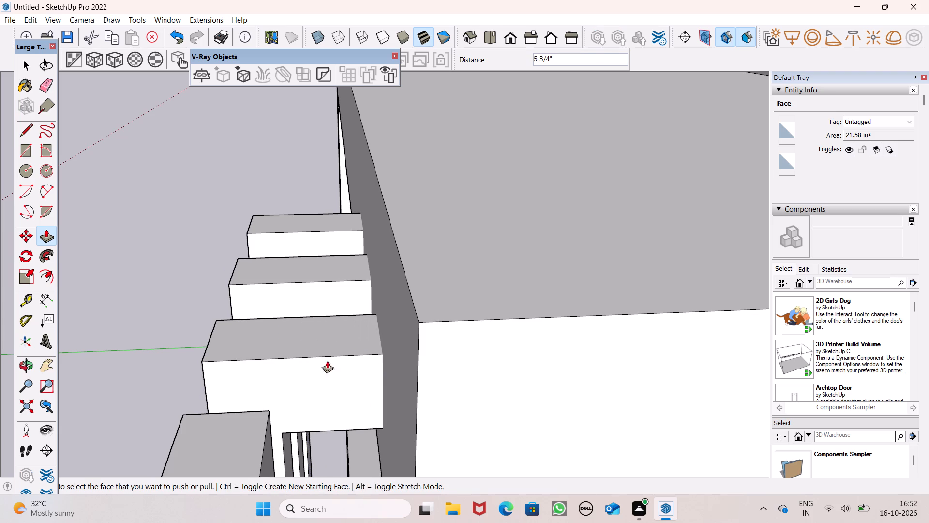
scroll(339, 317, "down", 5)
scroll(322, 417, "up", 2)
scroll(326, 398, "down", 3)
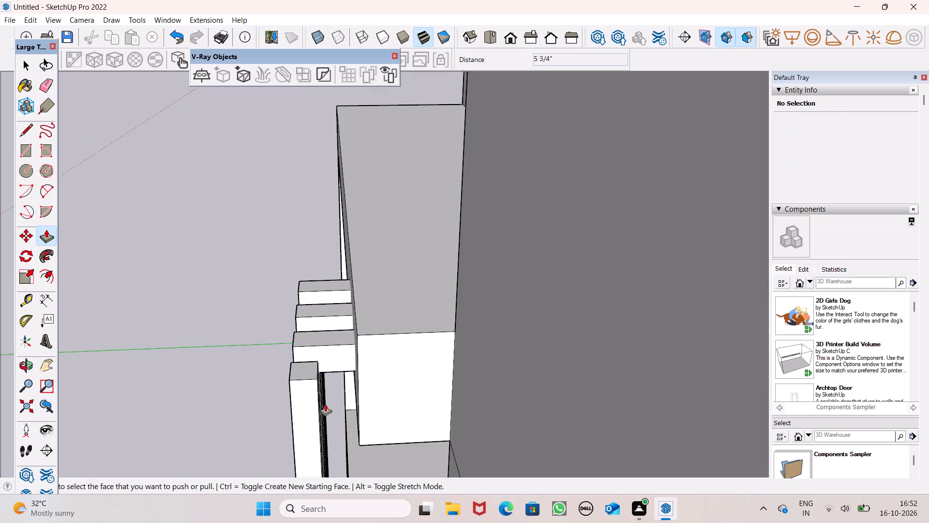
middle_click_drag(339, 406, 347, 382)
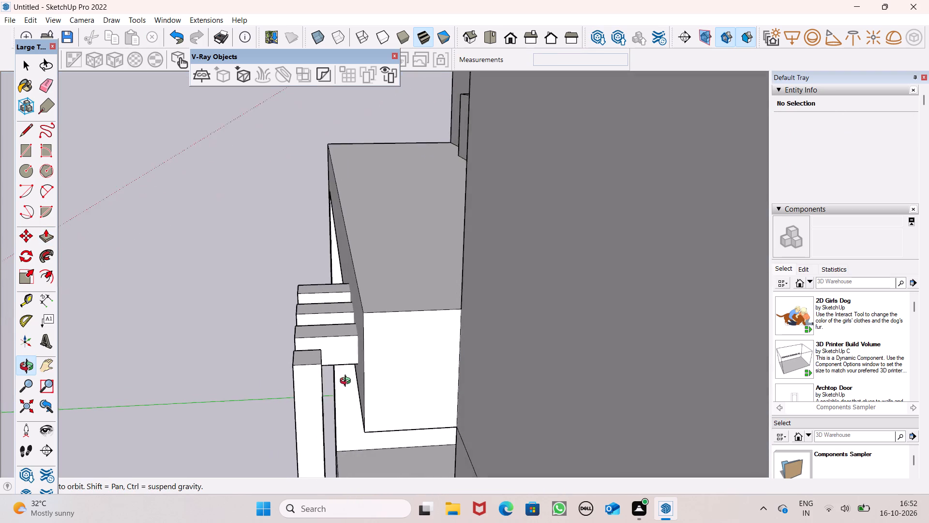
middle_click_drag(347, 382, 347, 382)
scroll(338, 383, "up", 3)
left_click_drag(246, 371, 288, 365)
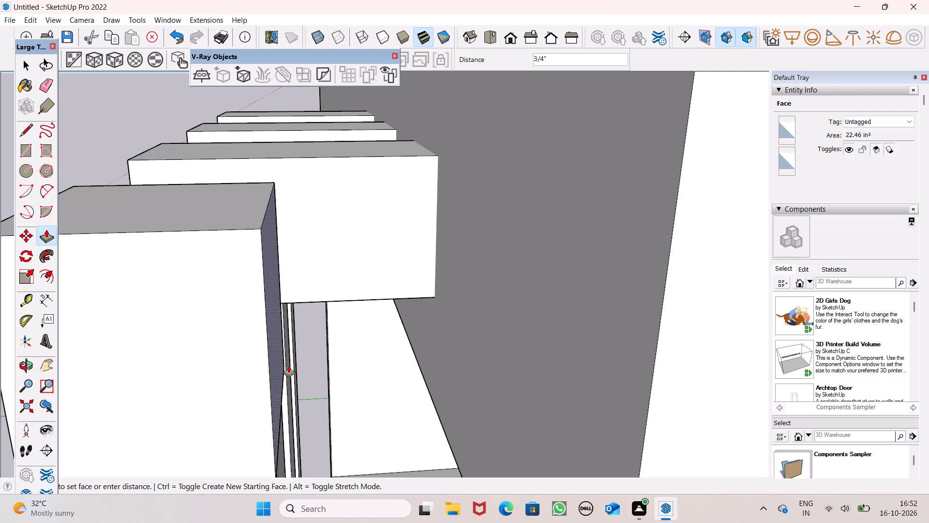
left_click_drag(288, 365, 574, 372)
Examine the post arms at the upper beam, the posts' bases and the whole front facade from several angles.
scroll(474, 382, "down", 4)
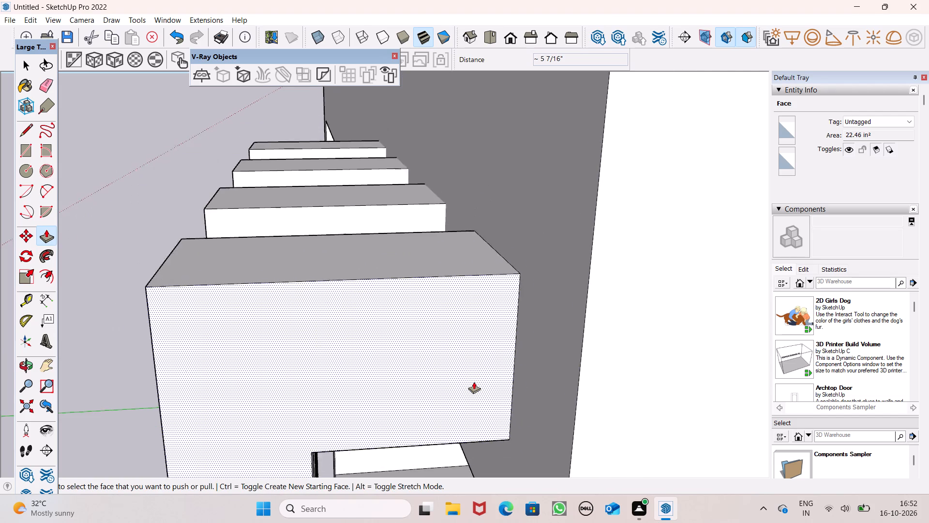
scroll(474, 382, "down", 1)
middle_click_drag(474, 382, 591, 522)
scroll(433, 314, "down", 11)
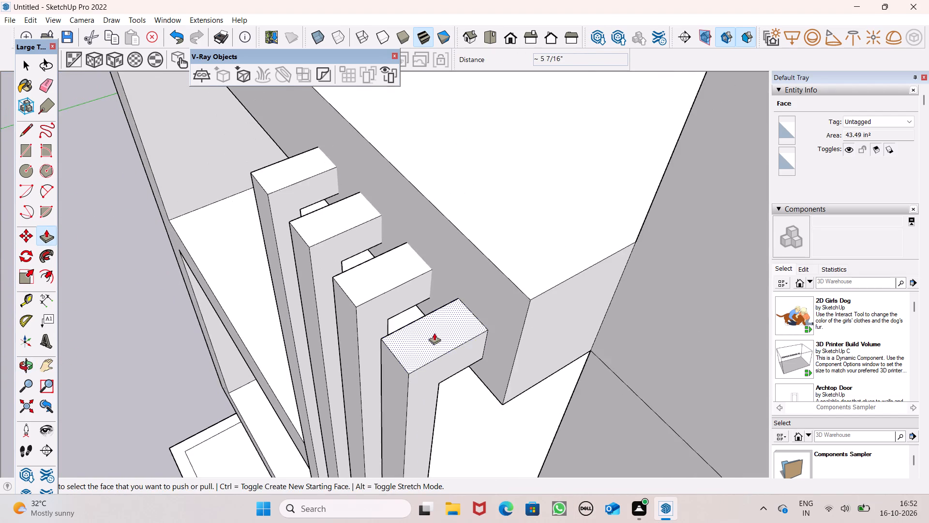
middle_click_drag(432, 338, 605, 322)
scroll(529, 320, "down", 4)
middle_click_drag(343, 336, 368, 324)
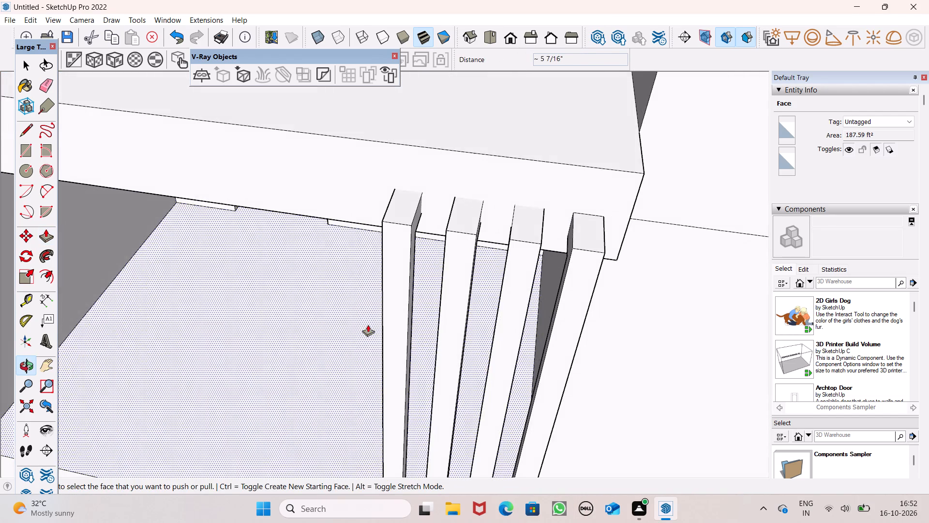
scroll(368, 324, "down", 4)
middle_click_drag(388, 336, 427, 250)
scroll(425, 265, "up", 1)
scroll(428, 218, "down", 5)
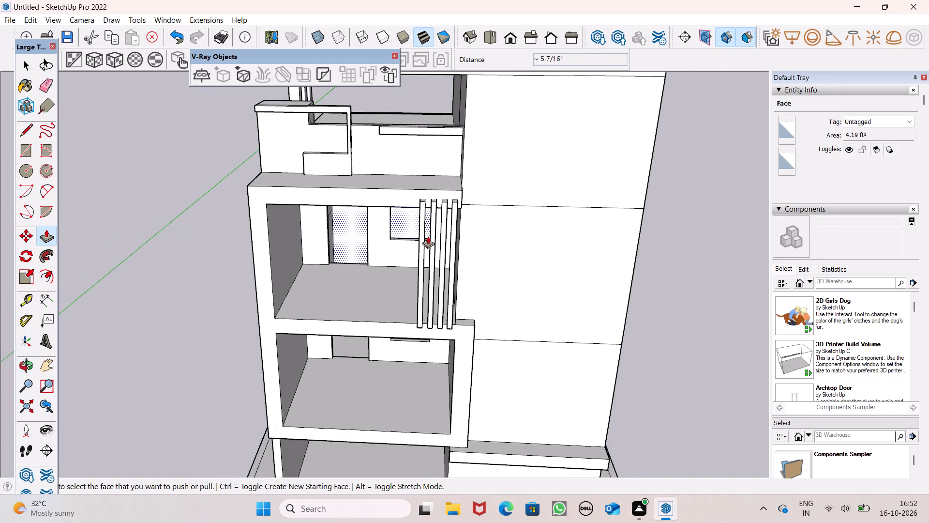
scroll(439, 246, "up", 3)
middle_click_drag(443, 288, 643, 338)
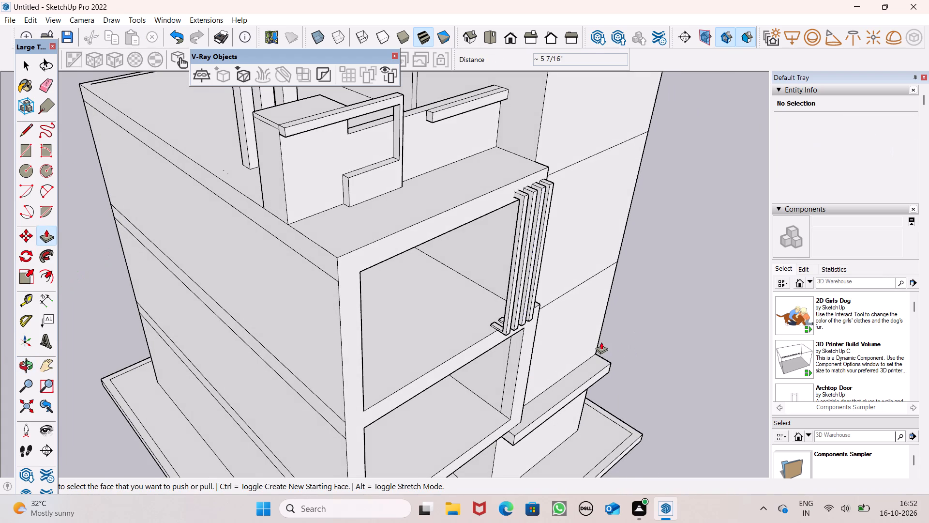
middle_click_drag(529, 372, 515, 353)
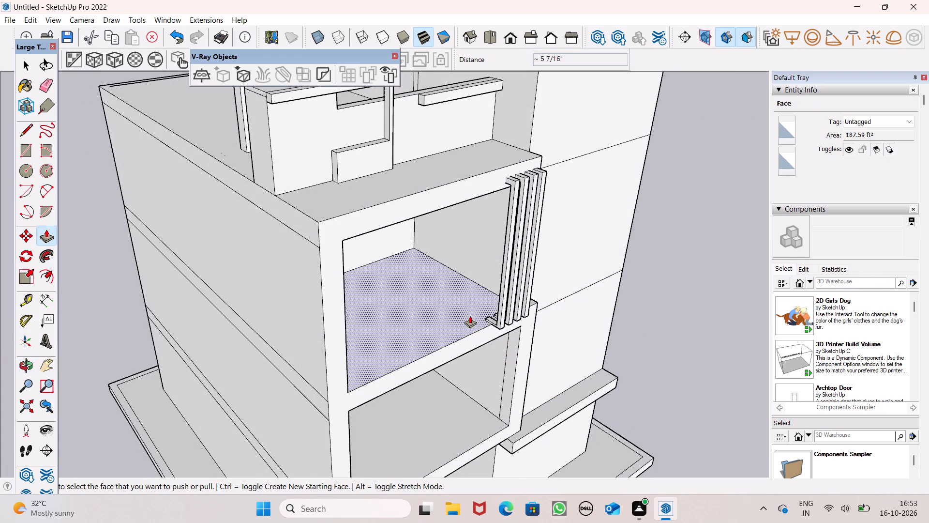
key("space")
scroll(451, 314, "down", 4)
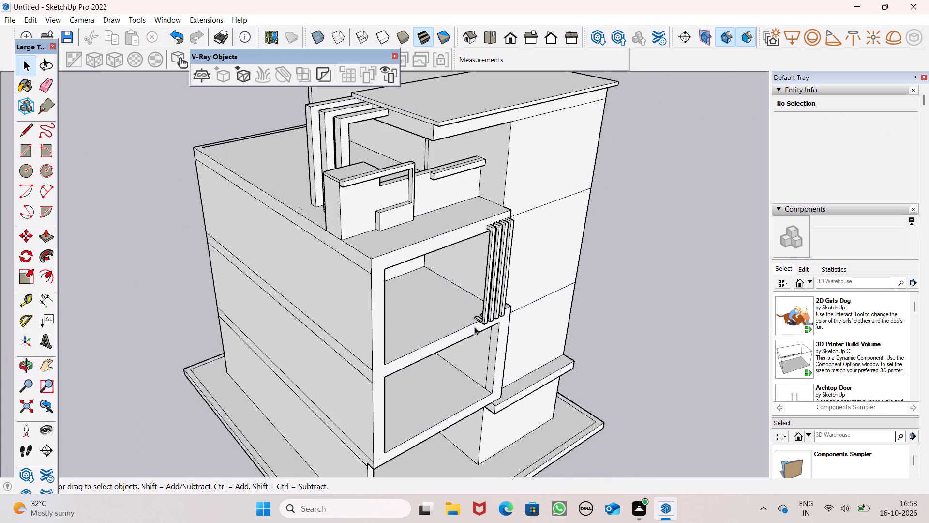
middle_click_drag(410, 269, 227, 125)
scroll(272, 153, "down", 4)
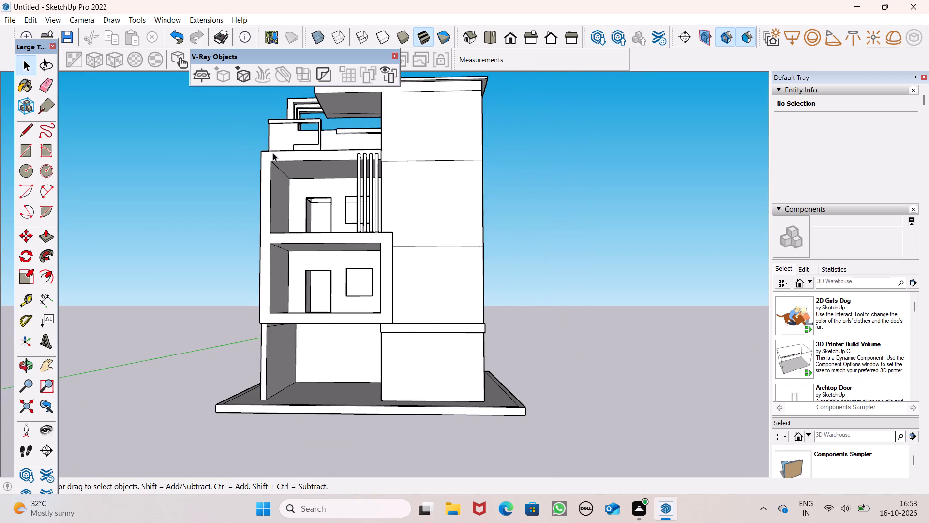
middle_click_drag(282, 157, 316, 342)
scroll(319, 342, "up", 1)
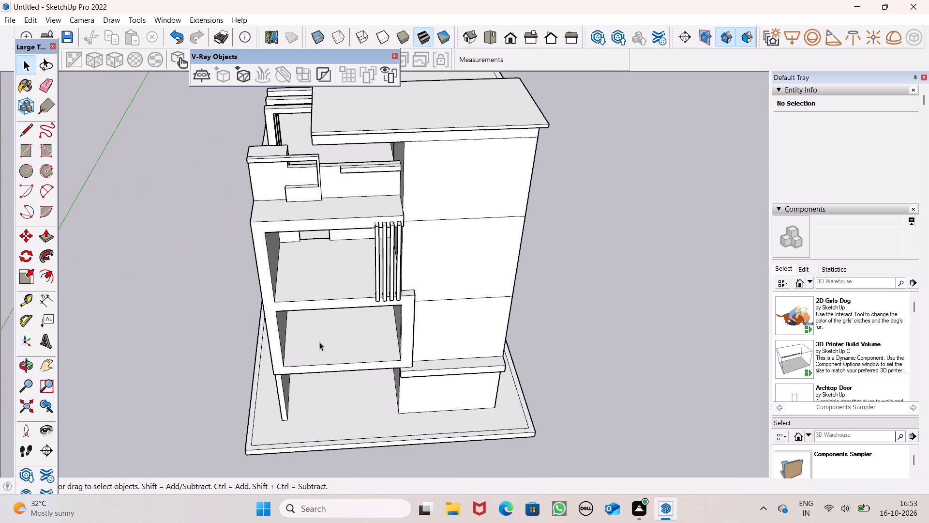
scroll(320, 342, "up", 2)
scroll(320, 342, "down", 2)
middle_click_drag(326, 309, 324, 284)
scroll(324, 284, "up", 1)
scroll(272, 364, "down", 1)
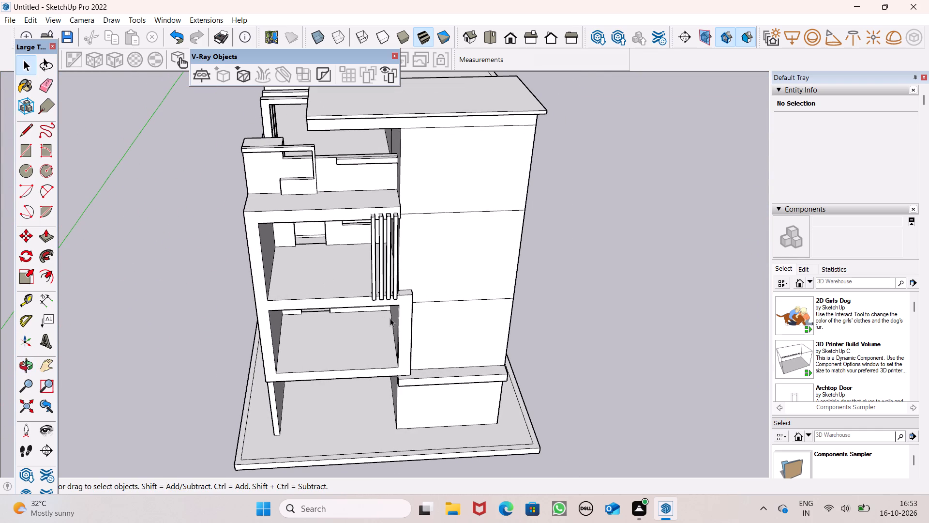
scroll(435, 277, "down", 1)
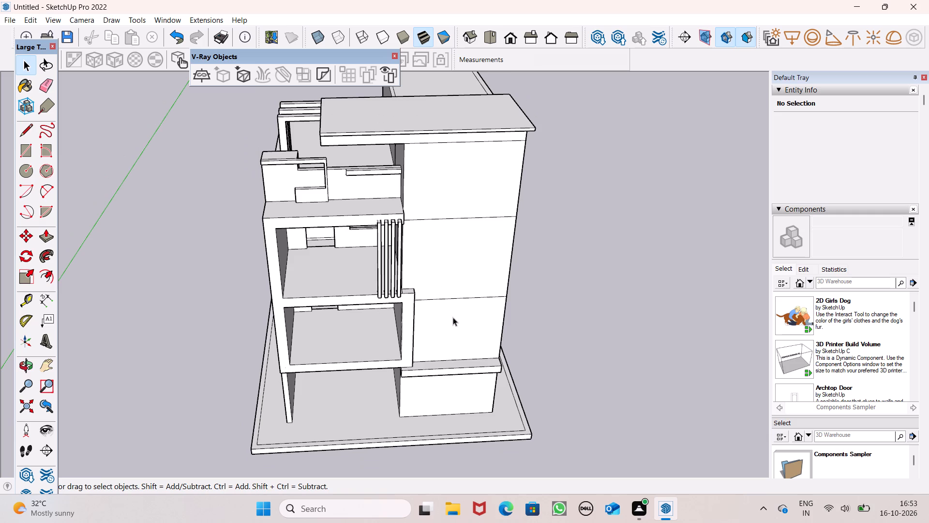
scroll(457, 324, "down", 1)
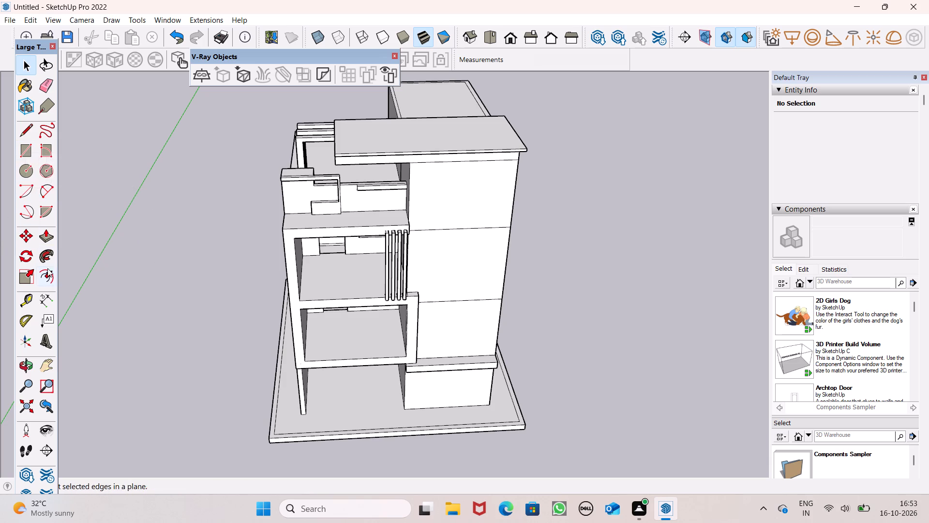
Place a Tape Measure guide on the lower balcony floor, parallel to its front edge and a short distance inward.
left_click(26, 277)
left_click(23, 278)
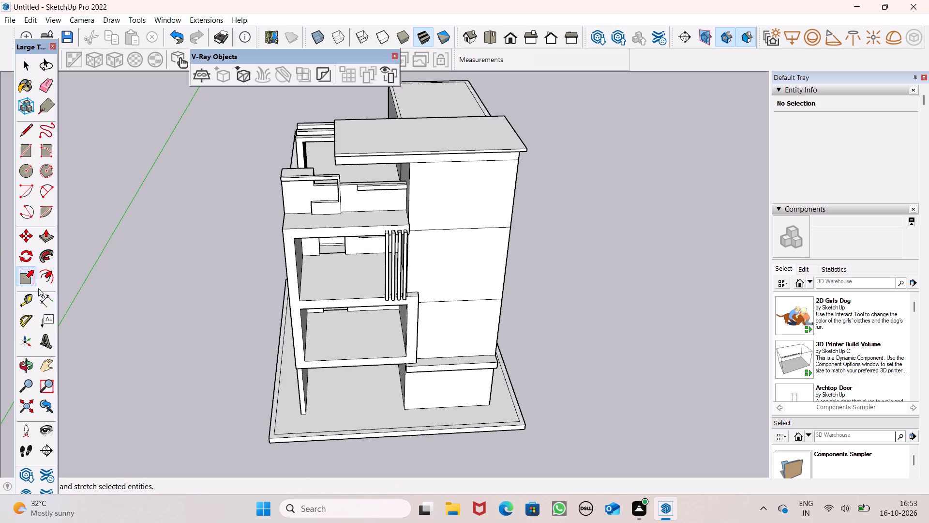
left_click_drag(29, 296, 30, 295)
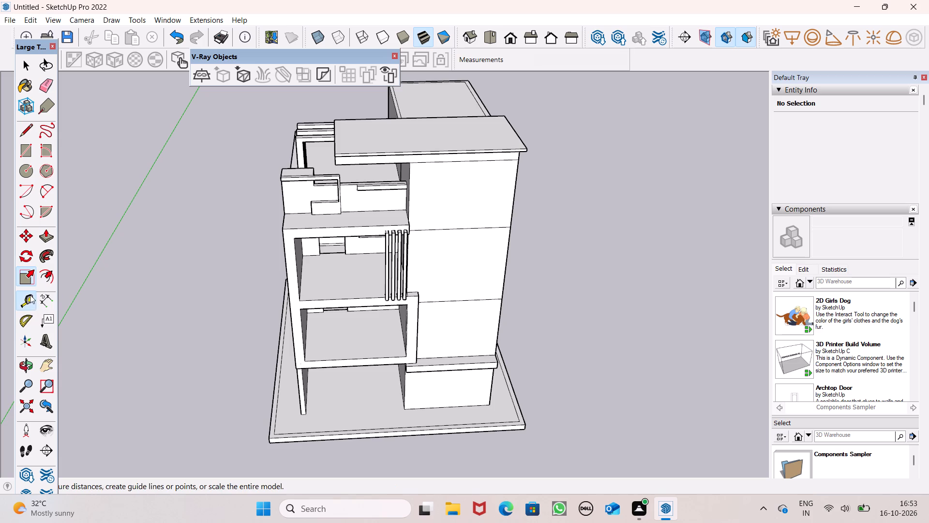
left_click_drag(30, 295, 33, 295)
scroll(379, 253, "down", 1)
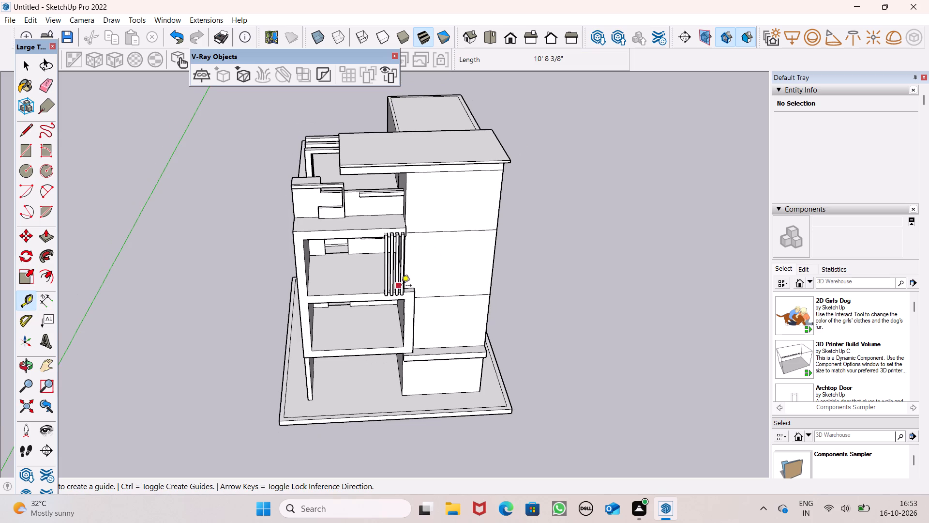
scroll(374, 293, "up", 4)
scroll(351, 334, "down", 3)
middle_click_drag(347, 357, 357, 428)
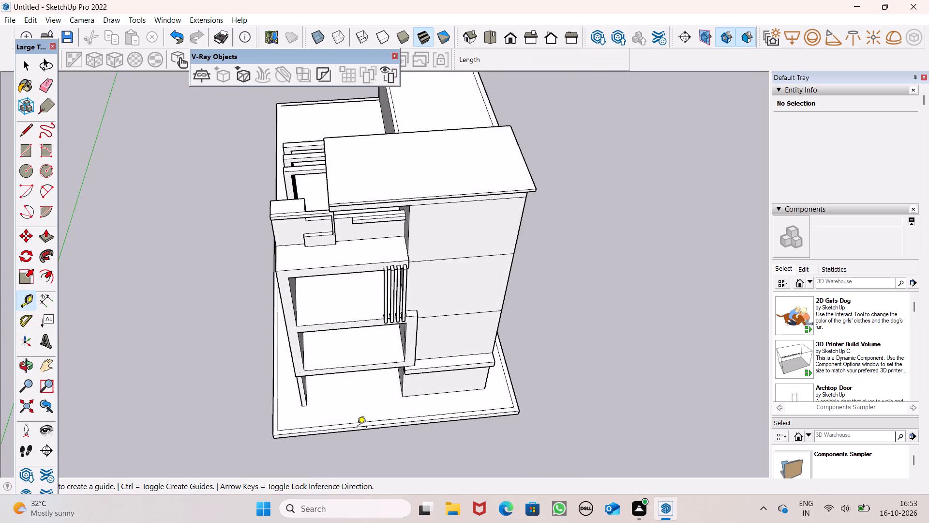
scroll(354, 417, "up", 6)
scroll(313, 344, "up", 5)
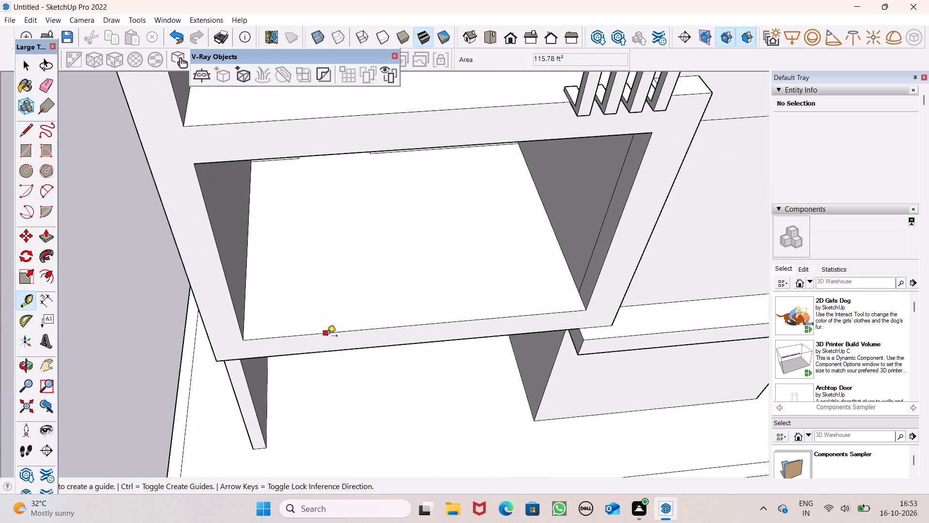
left_click_drag(326, 332, 326, 319)
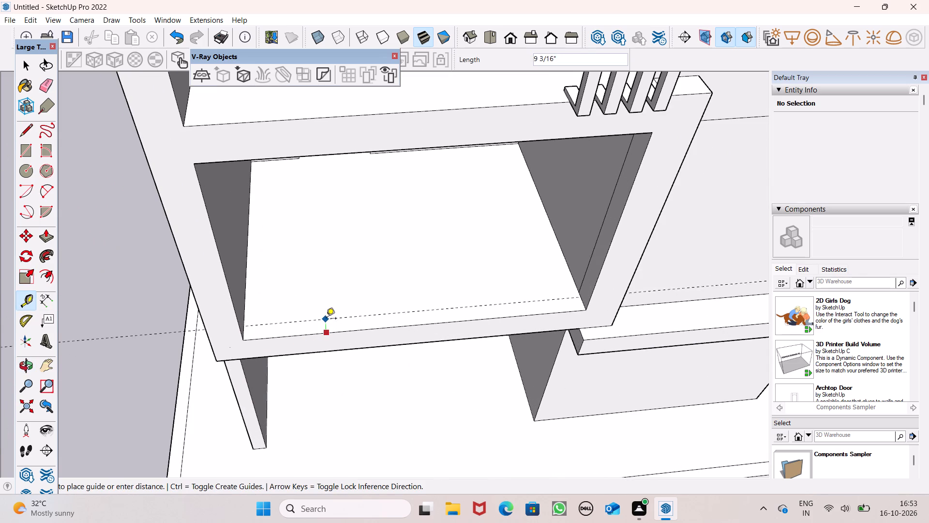
left_click_drag(326, 319, 325, 315)
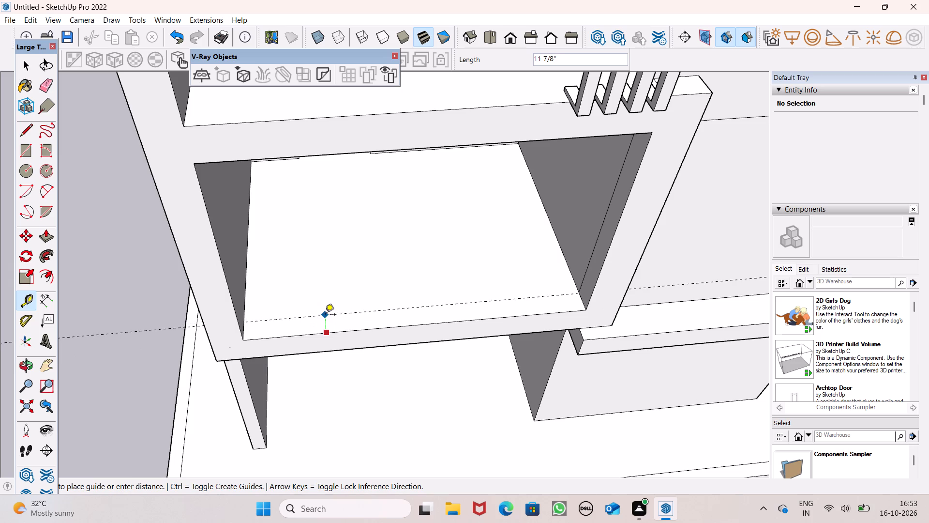
left_click_drag(325, 315, 323, 316)
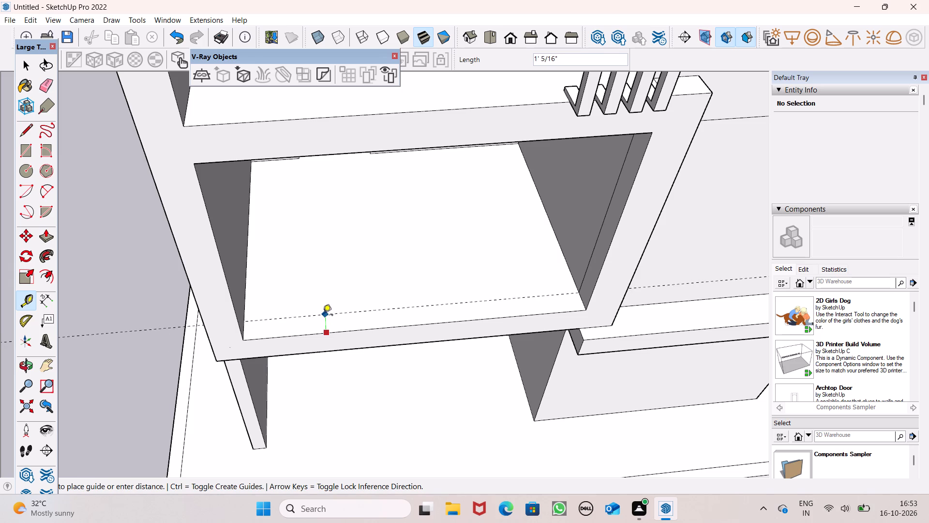
left_click_drag(323, 316, 321, 323)
Add a second parallel guide on the lower balcony floor, offset 4" inward from the first guide.
left_click_drag(320, 325, 320, 316)
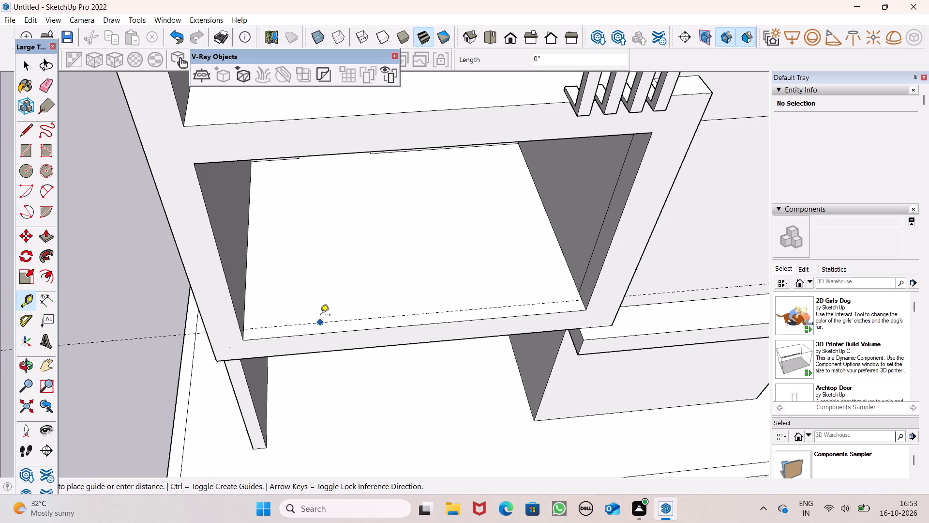
left_click_drag(320, 316, 320, 315)
key("4")
key("shift+quotedbl")
key("Return")
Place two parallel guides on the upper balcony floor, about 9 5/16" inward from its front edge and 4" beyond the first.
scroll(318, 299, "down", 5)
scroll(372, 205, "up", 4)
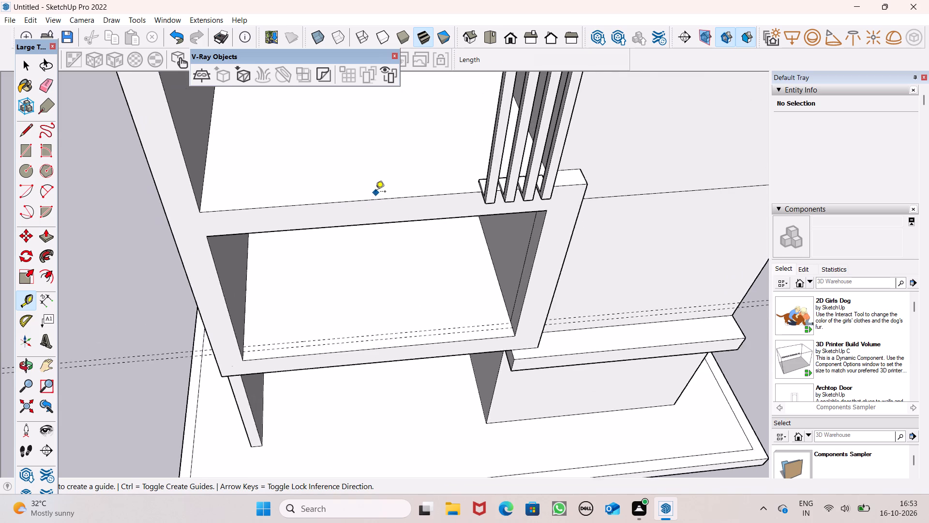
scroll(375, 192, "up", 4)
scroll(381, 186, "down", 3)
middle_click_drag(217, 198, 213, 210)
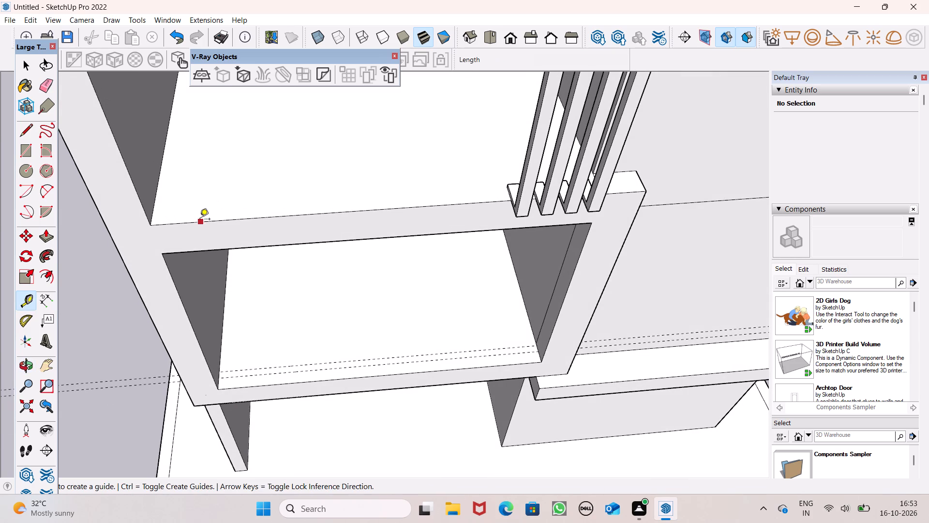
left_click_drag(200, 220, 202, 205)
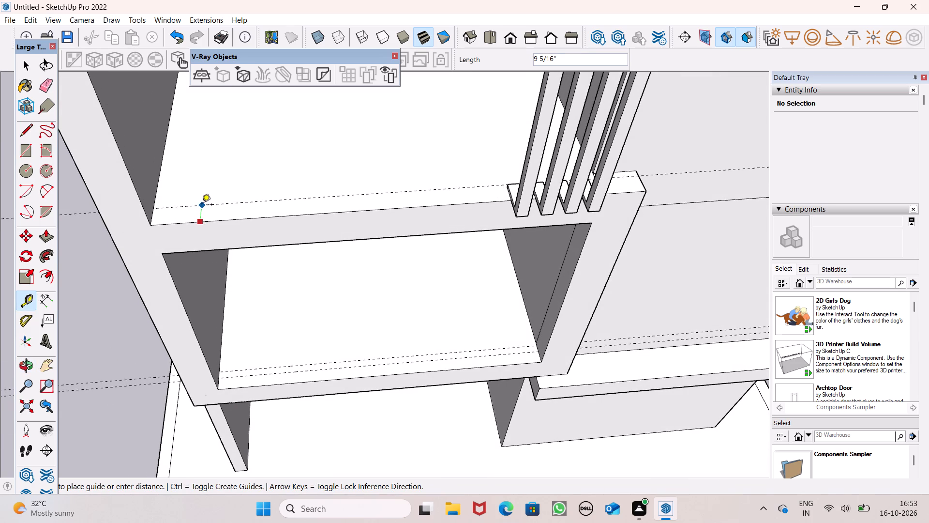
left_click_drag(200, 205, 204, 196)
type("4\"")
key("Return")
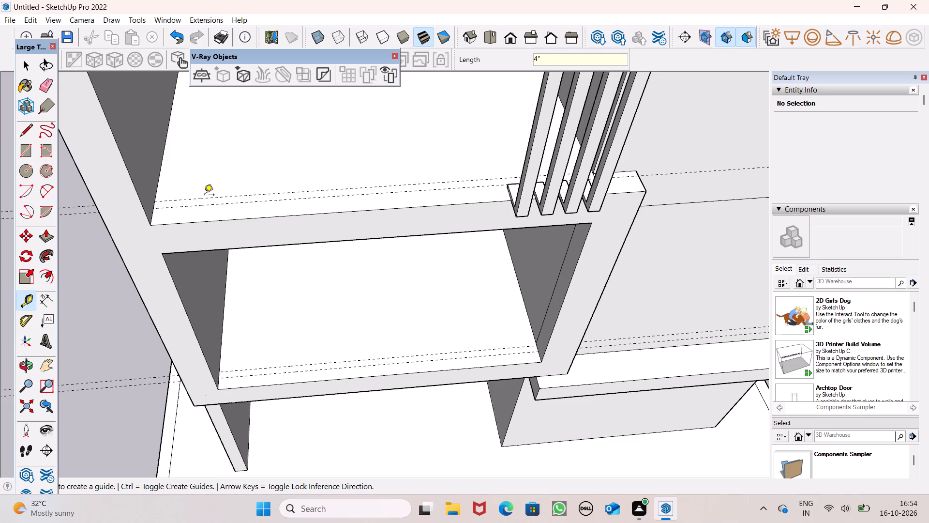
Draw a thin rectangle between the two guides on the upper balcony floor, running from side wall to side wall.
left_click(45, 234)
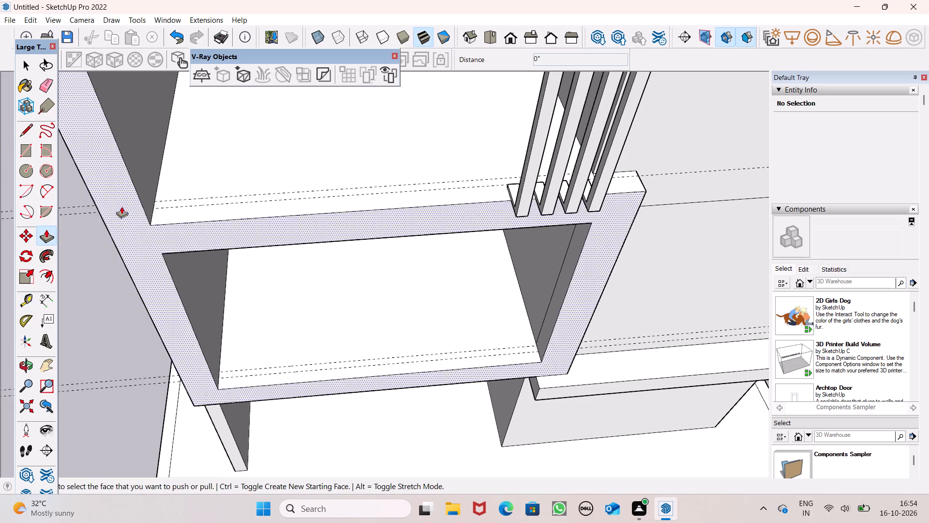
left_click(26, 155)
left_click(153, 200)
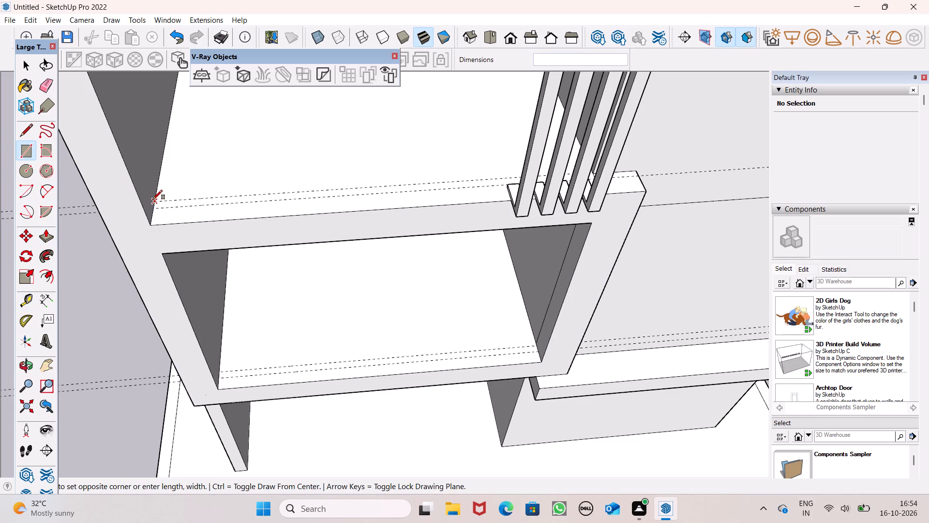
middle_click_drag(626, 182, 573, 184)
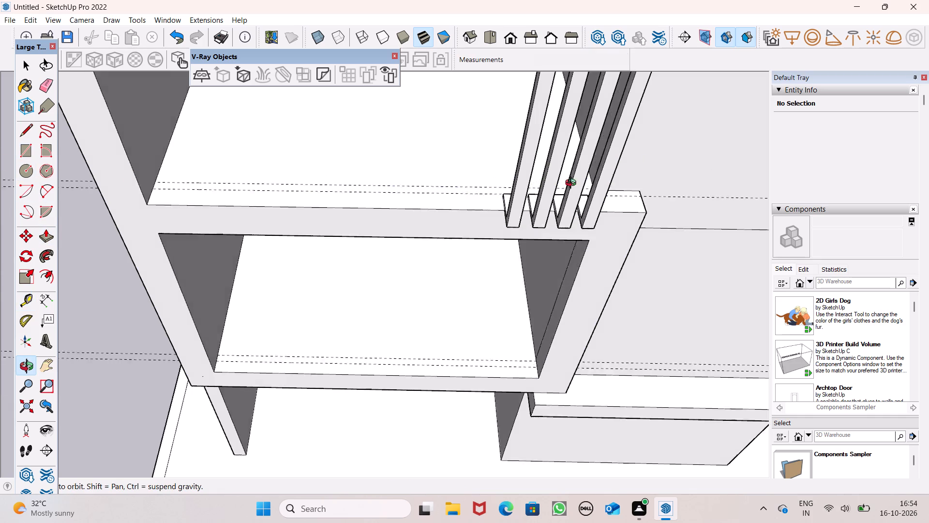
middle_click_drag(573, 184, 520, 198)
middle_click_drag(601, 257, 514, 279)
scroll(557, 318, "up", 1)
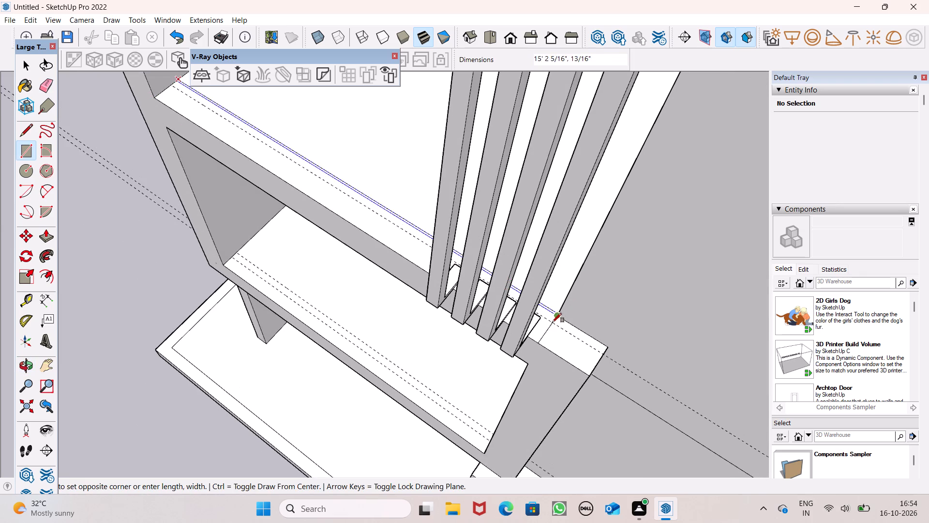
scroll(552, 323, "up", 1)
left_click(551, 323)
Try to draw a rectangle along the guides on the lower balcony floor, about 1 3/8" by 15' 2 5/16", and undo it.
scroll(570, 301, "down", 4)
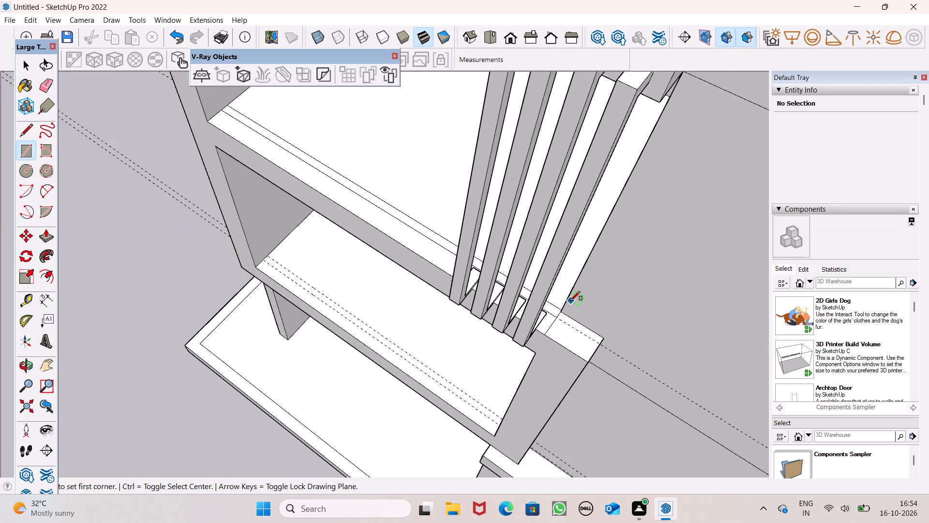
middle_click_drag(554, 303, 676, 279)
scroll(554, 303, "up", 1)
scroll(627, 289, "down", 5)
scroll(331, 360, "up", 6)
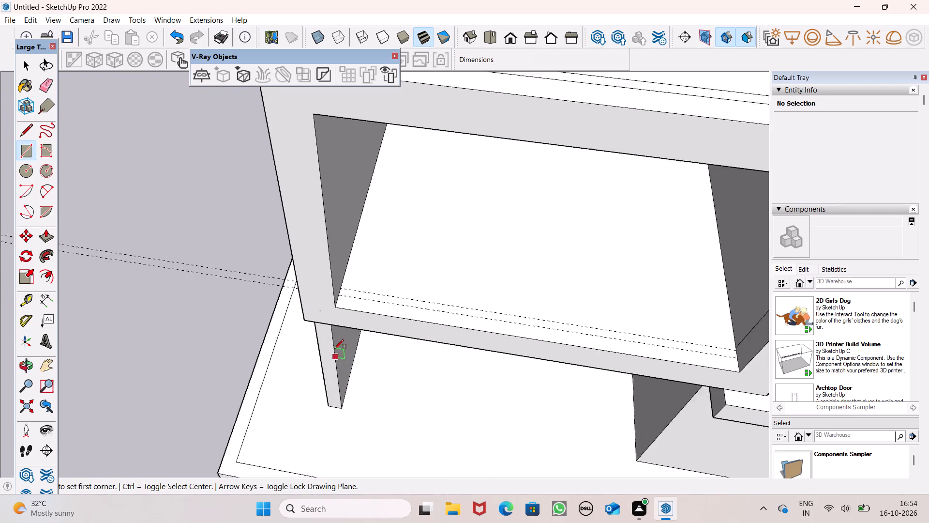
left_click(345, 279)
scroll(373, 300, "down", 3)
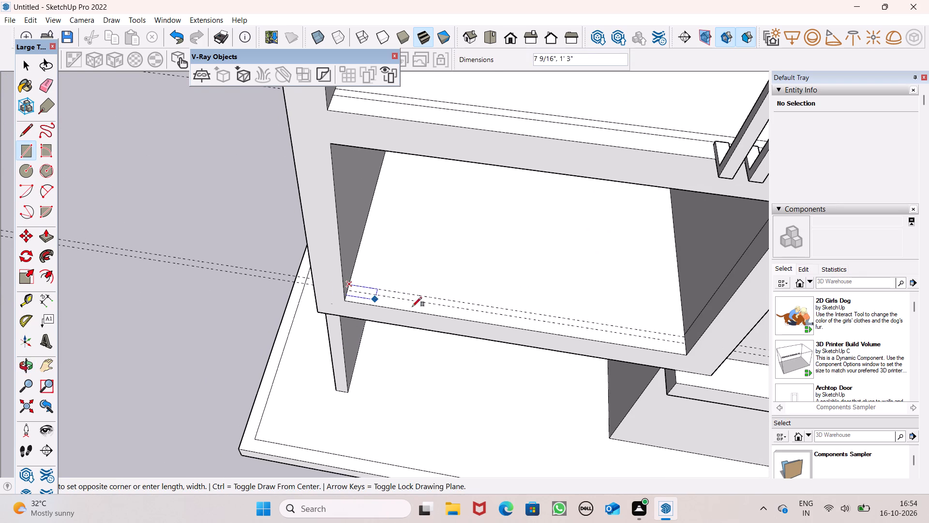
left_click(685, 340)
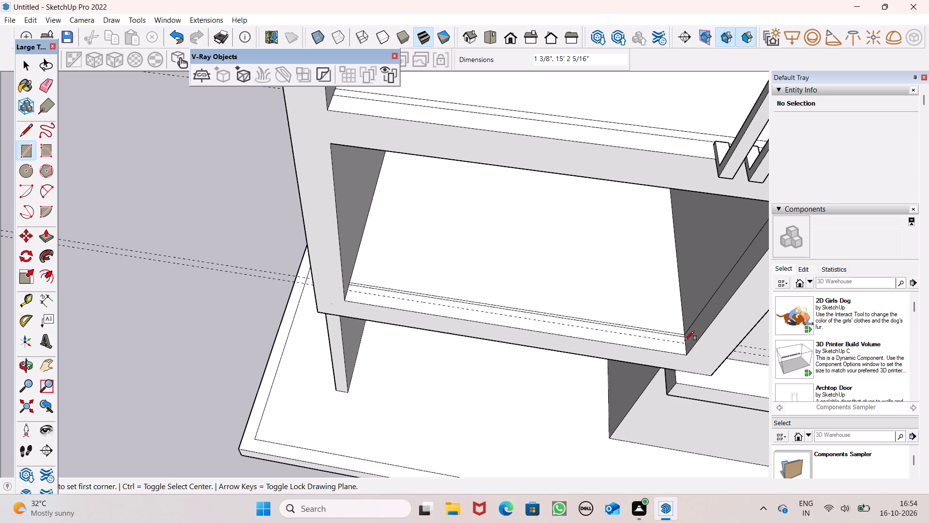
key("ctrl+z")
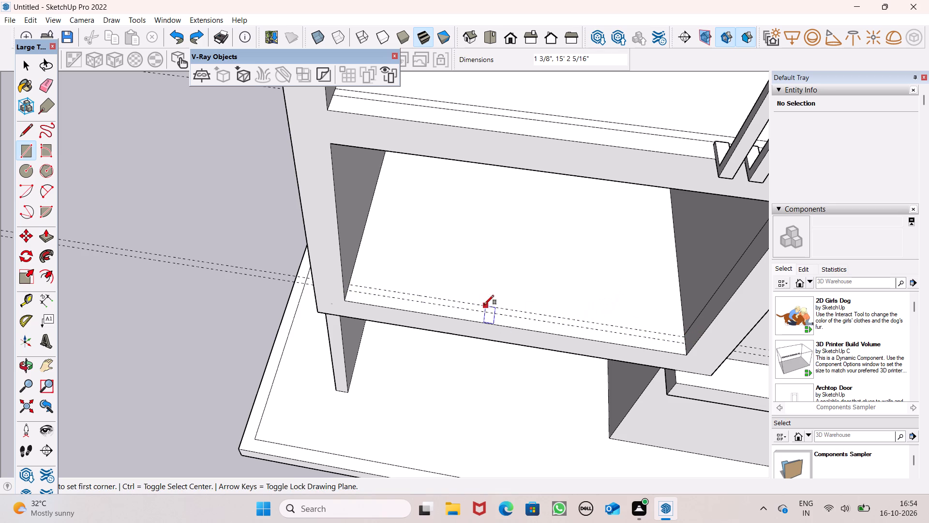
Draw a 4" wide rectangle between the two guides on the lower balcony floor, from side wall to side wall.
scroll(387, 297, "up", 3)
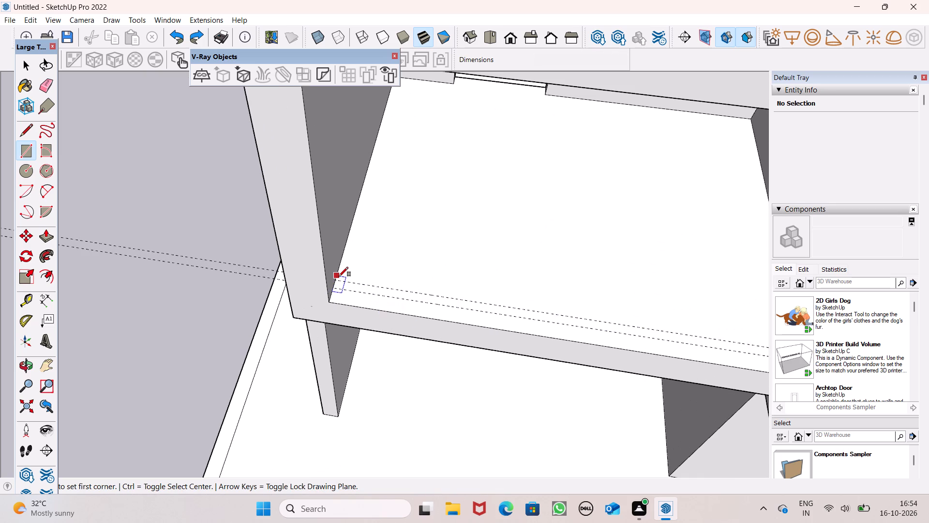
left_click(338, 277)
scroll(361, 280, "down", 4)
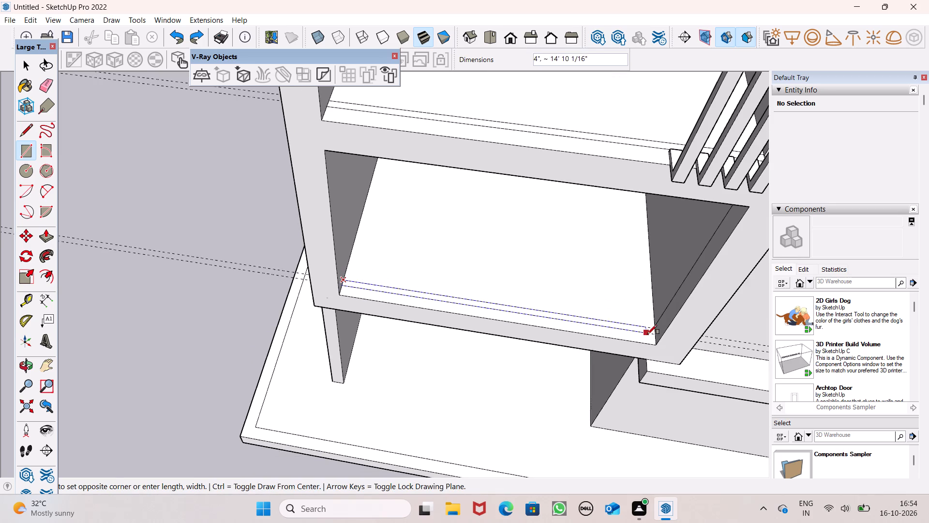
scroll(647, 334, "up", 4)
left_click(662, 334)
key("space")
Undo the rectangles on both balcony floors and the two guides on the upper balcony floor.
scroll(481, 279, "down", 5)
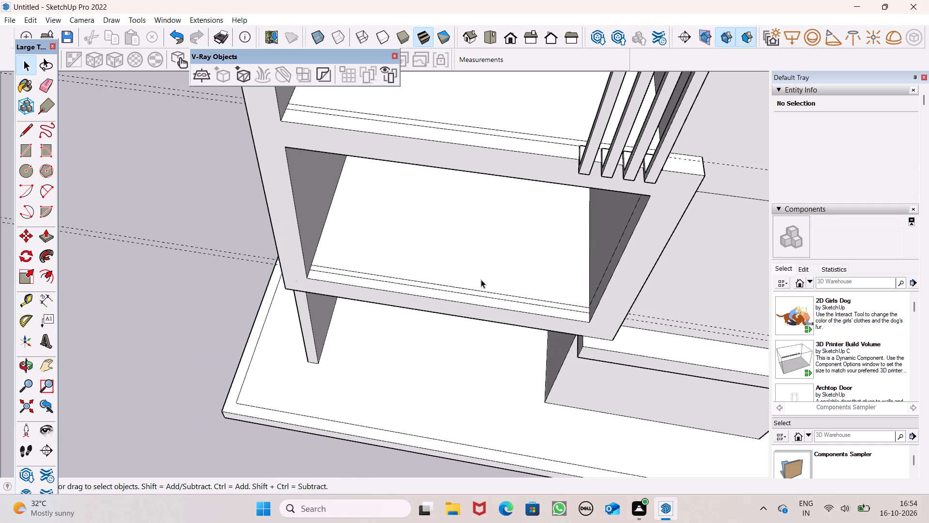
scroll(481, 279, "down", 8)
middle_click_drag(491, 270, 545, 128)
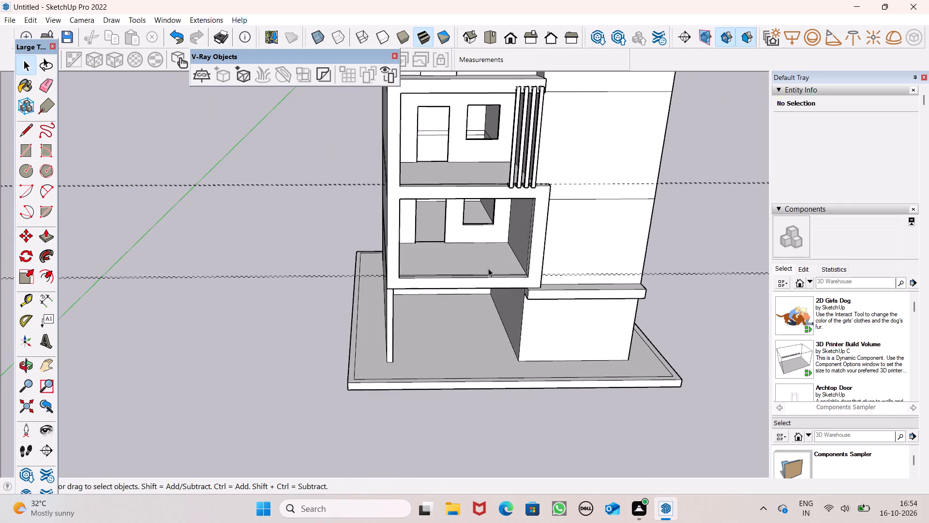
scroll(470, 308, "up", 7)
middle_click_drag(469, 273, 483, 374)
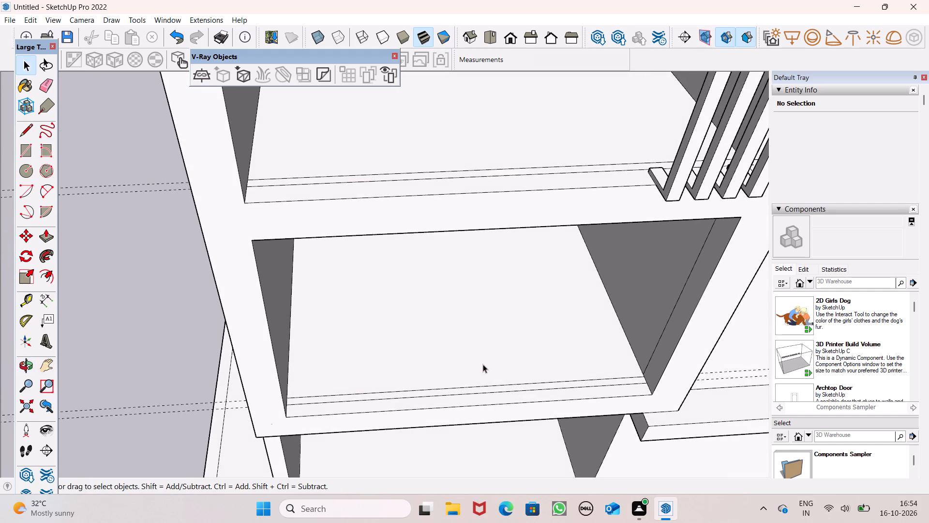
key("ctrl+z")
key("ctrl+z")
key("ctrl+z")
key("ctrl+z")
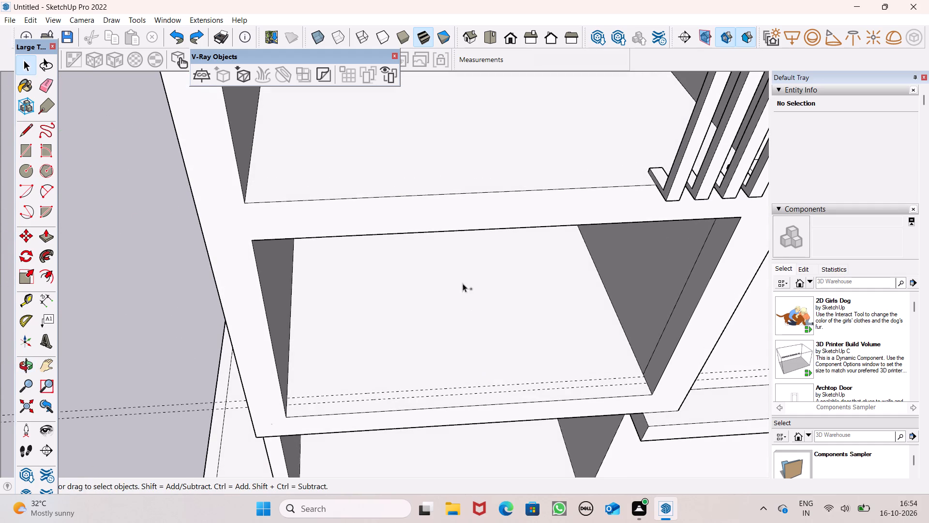
Undo the 4" offset guide on the lower balcony floor, keeping the first guide near the front edge.
scroll(336, 245, "down", 4)
middle_click_drag(327, 263, 315, 286)
scroll(315, 286, "up", 1)
key("ctrl+z")
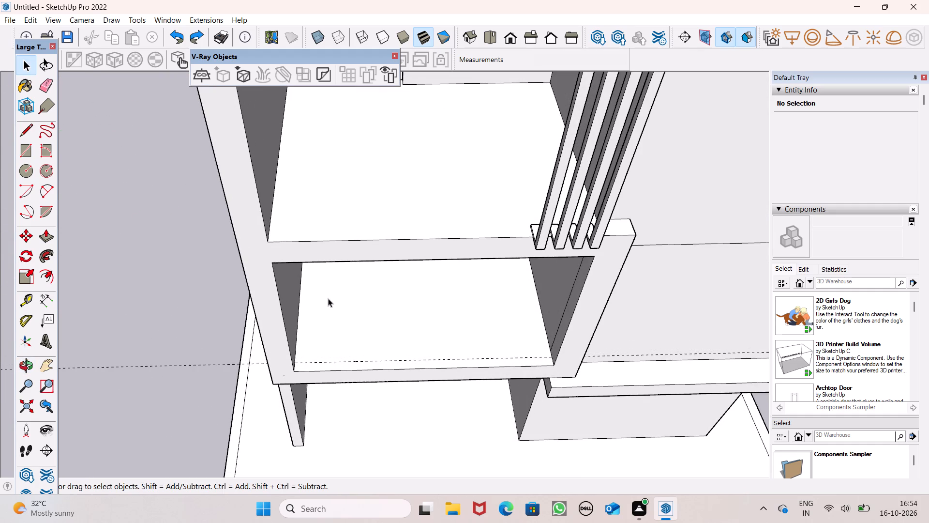
Add a second parallel guide on the lower balcony floor, offset 2" inward from the first guide.
left_click(26, 303)
scroll(328, 376, "up", 5)
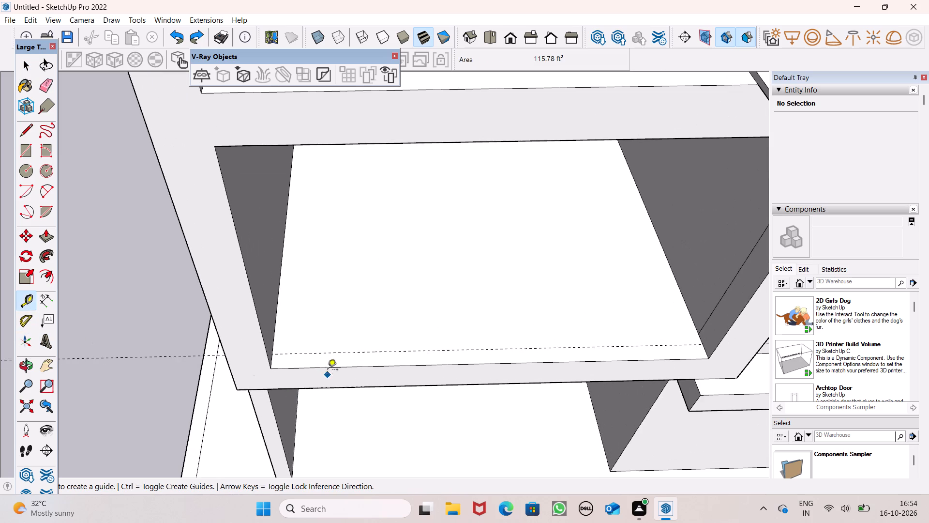
left_click_drag(331, 355, 331, 342)
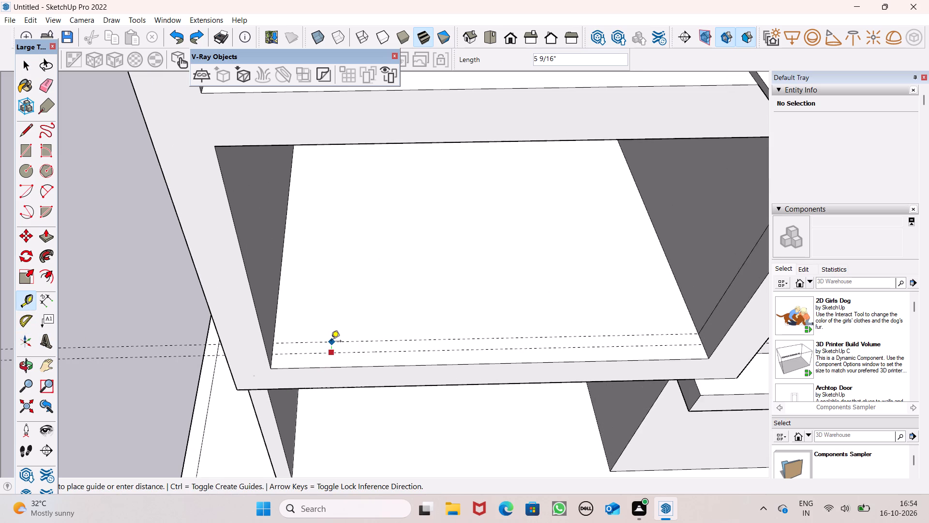
left_click_drag(331, 342, 330, 341)
key("2")
key("shift+quotedbl")
key("Return")
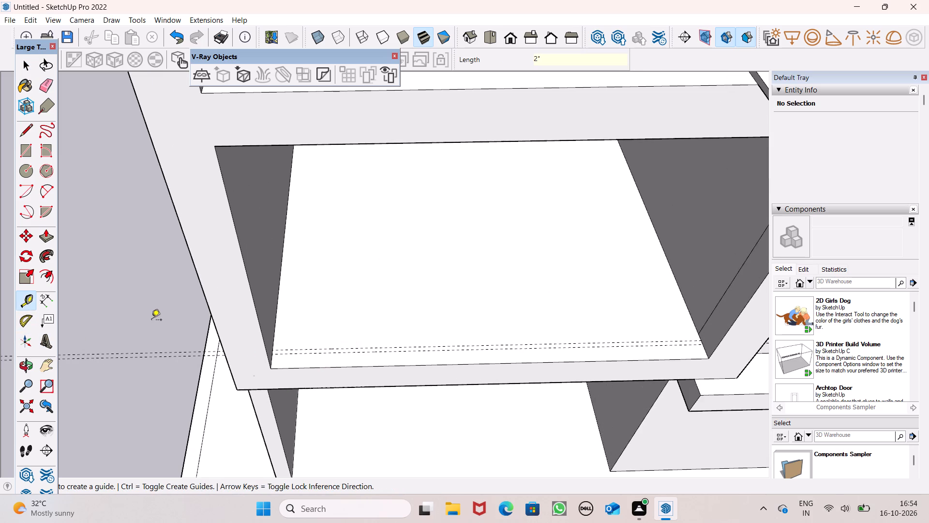
Place two parallel guides on the upper balcony floor, about 10 15/16" inward from its front edge and 2" beyond the first.
scroll(300, 302, "down", 4)
scroll(335, 191, "up", 3)
left_click_drag(342, 184, 340, 162)
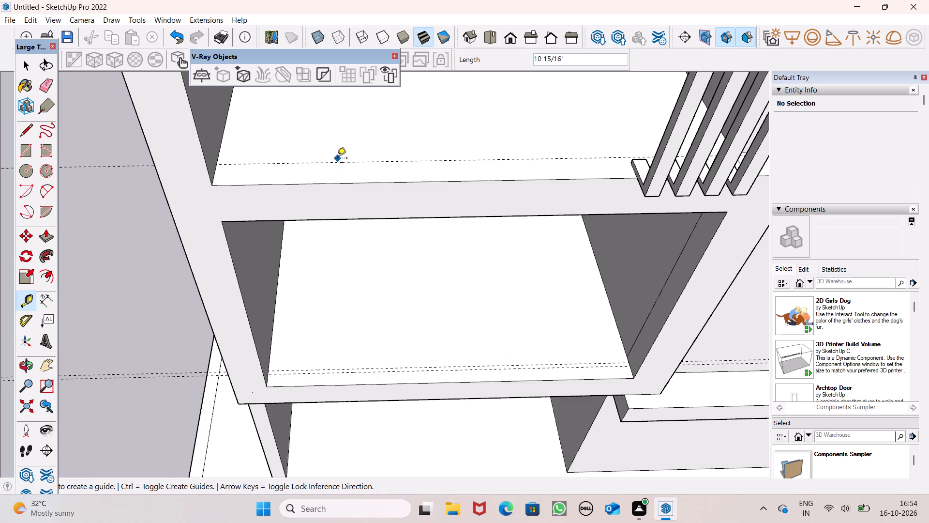
left_click_drag(334, 161, 334, 151)
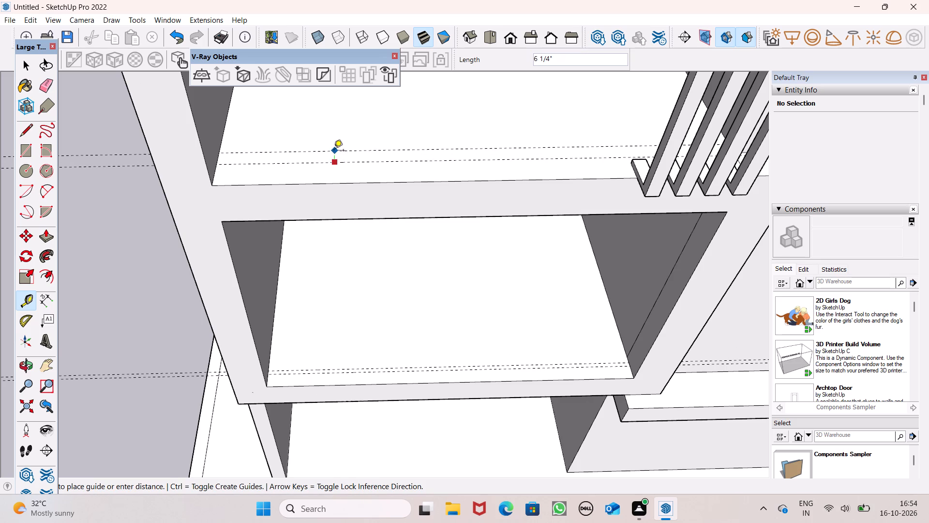
left_click_drag(334, 151, 334, 151)
key("2")
key("shift+quotedbl")
key("Return")
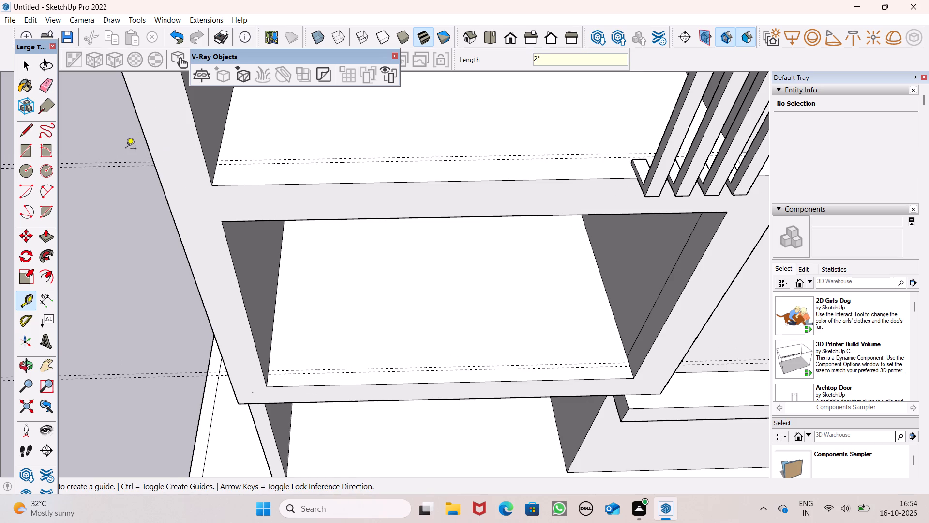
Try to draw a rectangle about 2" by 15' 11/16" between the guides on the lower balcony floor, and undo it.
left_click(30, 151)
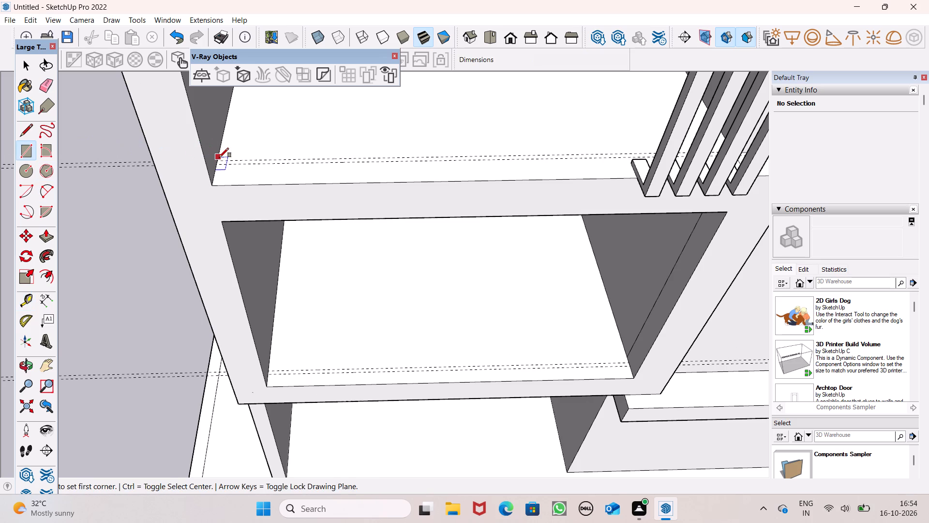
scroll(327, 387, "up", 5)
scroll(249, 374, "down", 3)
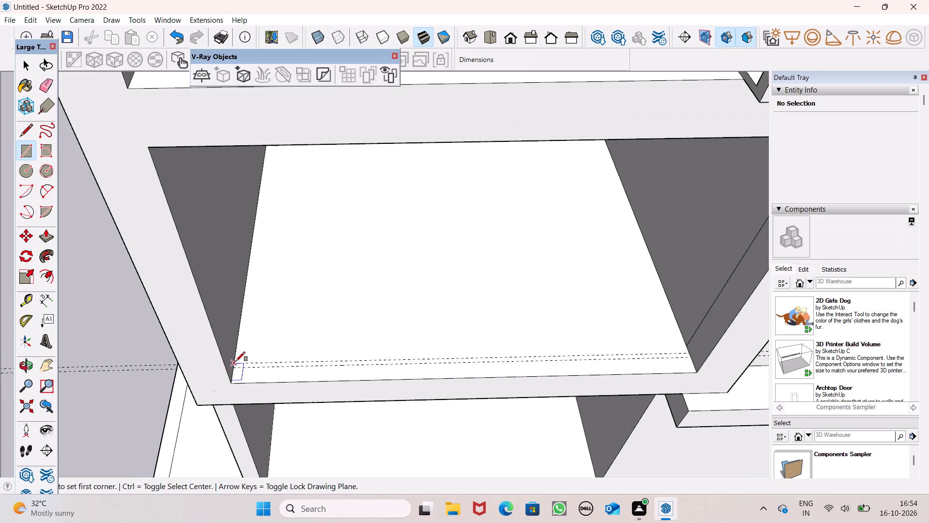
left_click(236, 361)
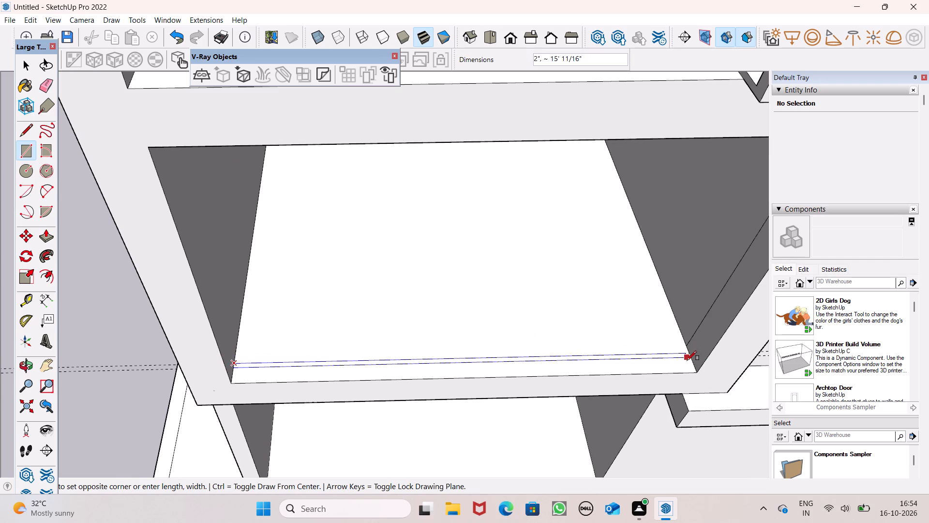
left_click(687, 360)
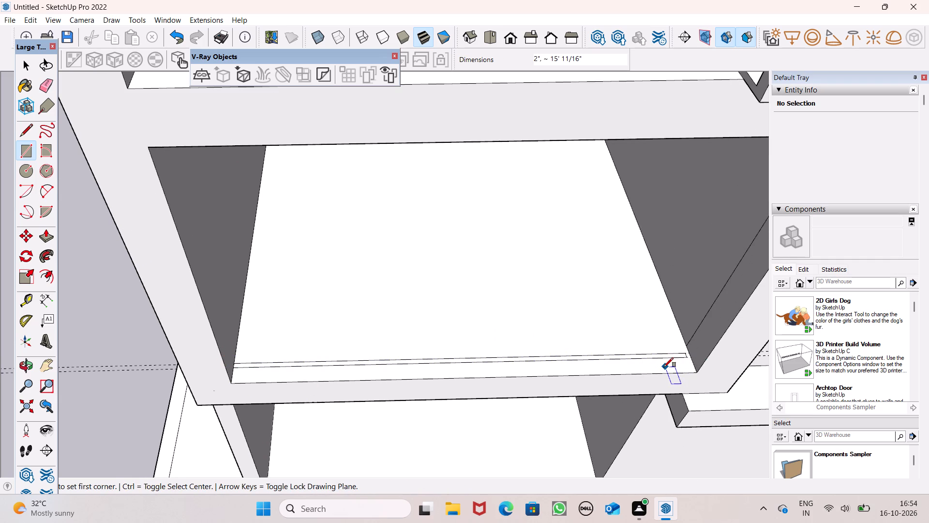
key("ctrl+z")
Draw a 2" wide rectangle between the two guides on the lower balcony floor, spanning fully from side wall to side wall.
scroll(223, 361, "up", 3)
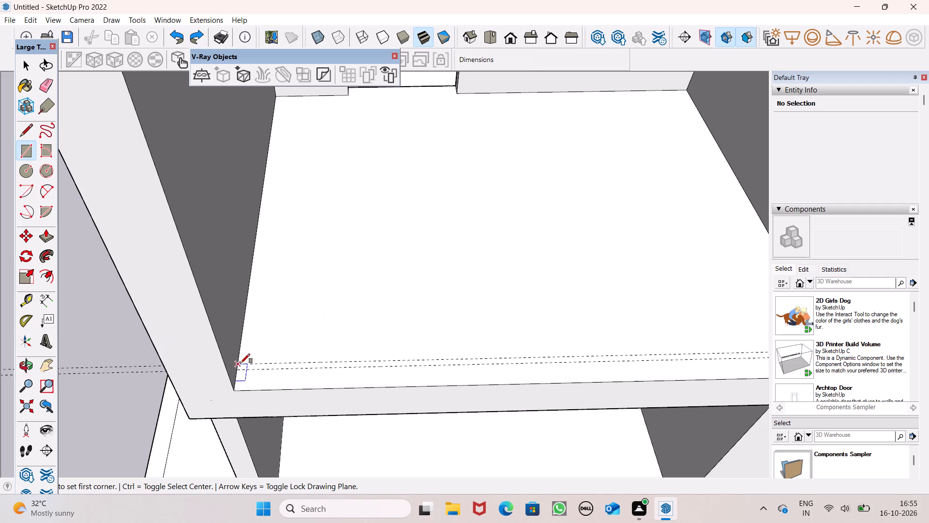
left_click(239, 363)
scroll(270, 376, "down", 4)
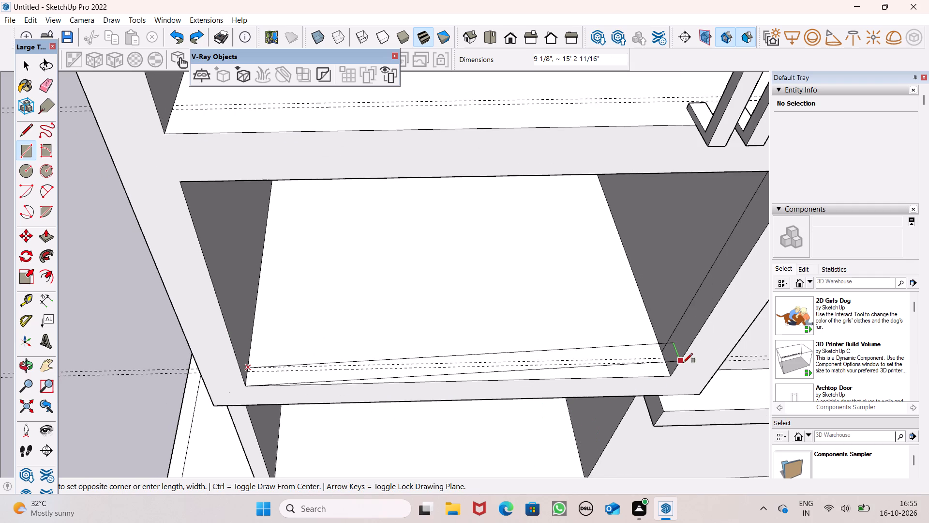
scroll(681, 364, "up", 13)
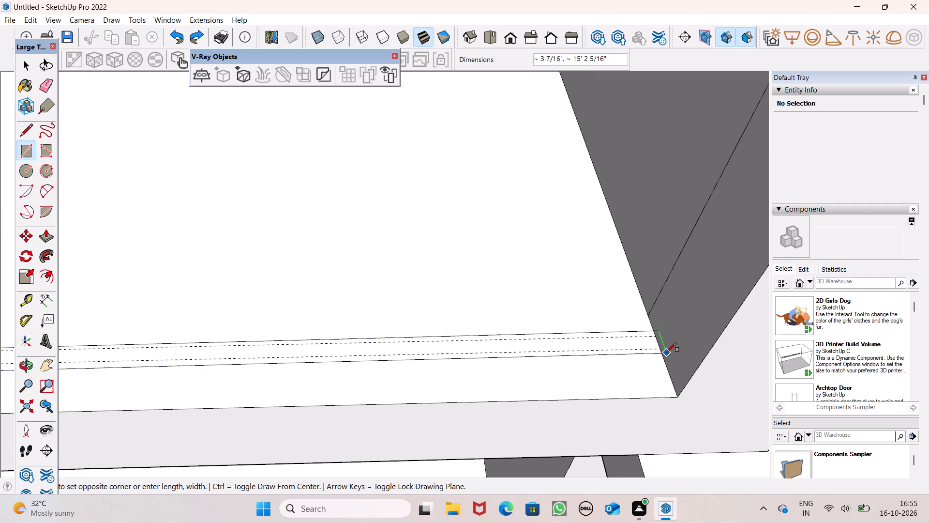
left_click(662, 349)
scroll(668, 383, "down", 10)
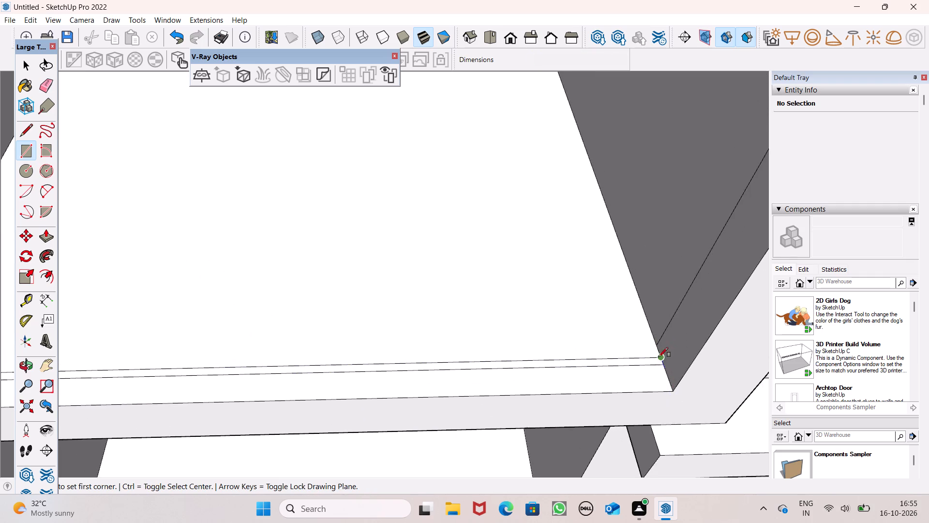
Draw a rectangle about 15' 3 3/4" by 2" between the two guides on the upper balcony floor, from side wall to side wall.
scroll(659, 357, "down", 4)
scroll(613, 332, "down", 6)
scroll(562, 228, "up", 2)
scroll(560, 204, "down", 2)
middle_click_drag(562, 211, 564, 227)
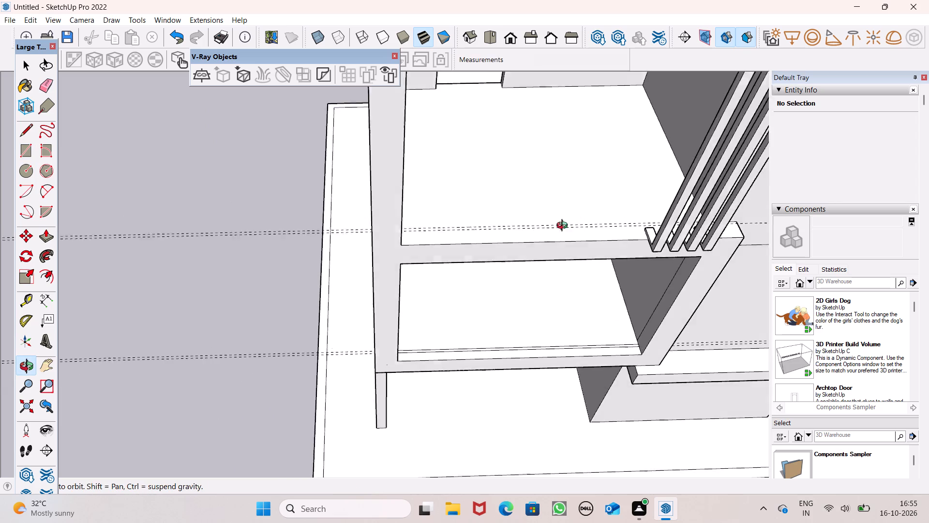
middle_click_drag(564, 227, 523, 290)
scroll(499, 298, "up", 6)
scroll(359, 262, "up", 4)
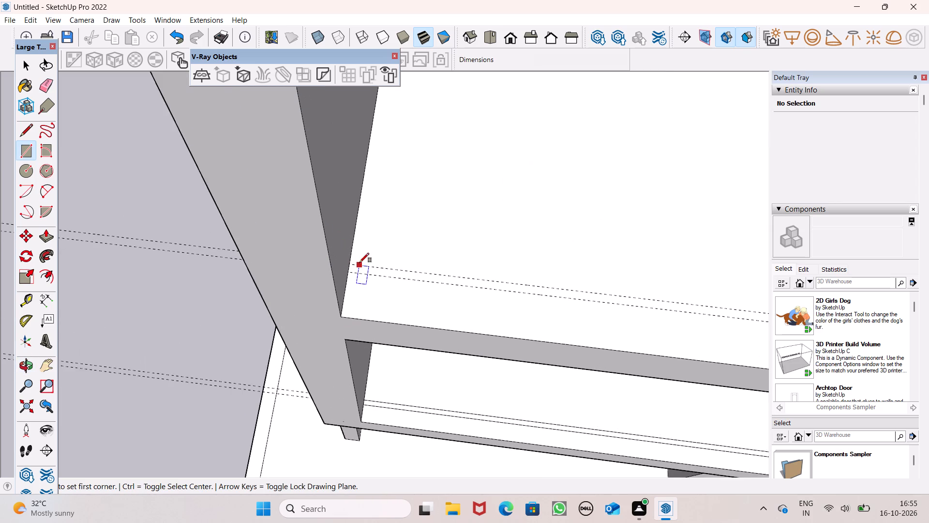
left_click(347, 262)
scroll(406, 275, "down", 6)
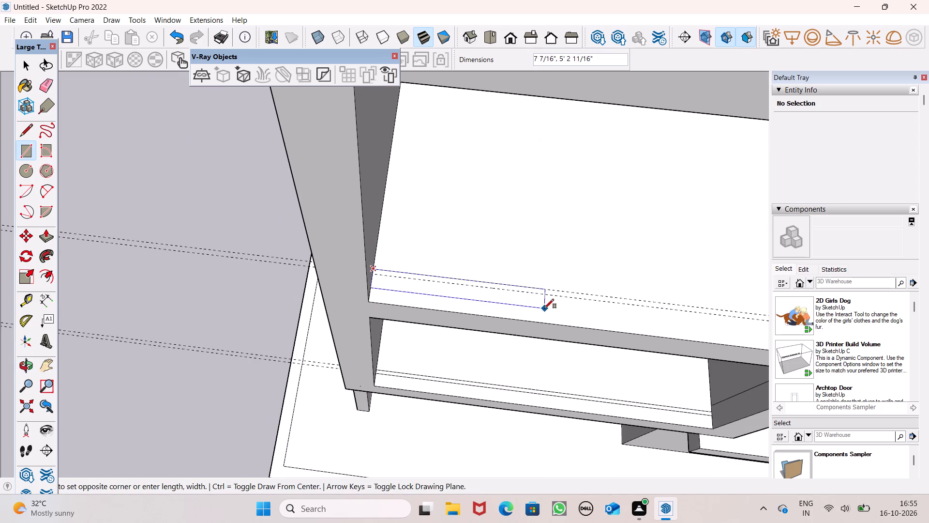
scroll(509, 277, "down", 11)
scroll(421, 233, "down", 5)
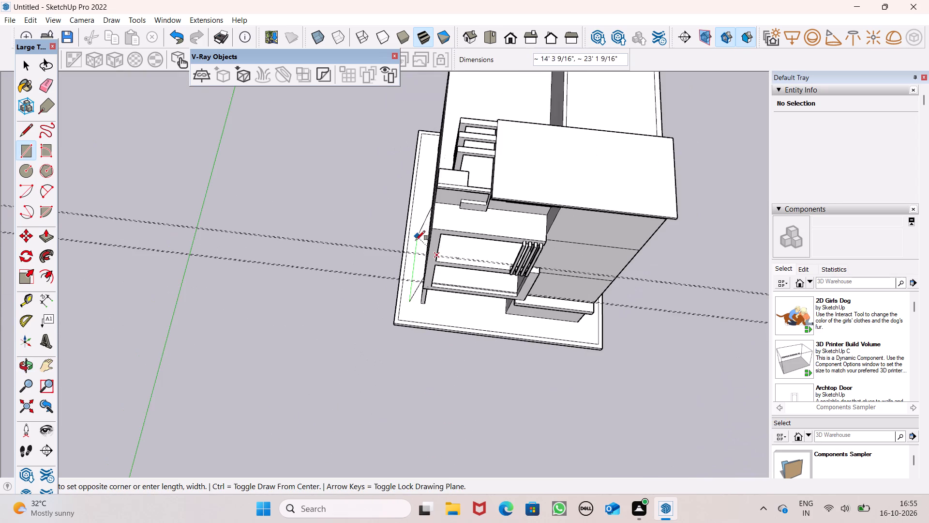
scroll(574, 301, "up", 5)
scroll(519, 245, "up", 13)
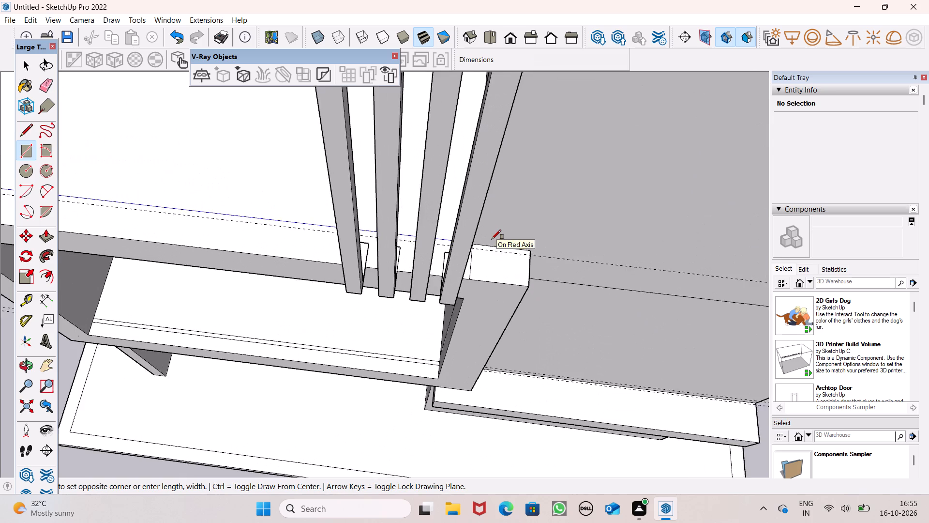
scroll(466, 245, "up", 5)
middle_click_drag(483, 269, 371, 278)
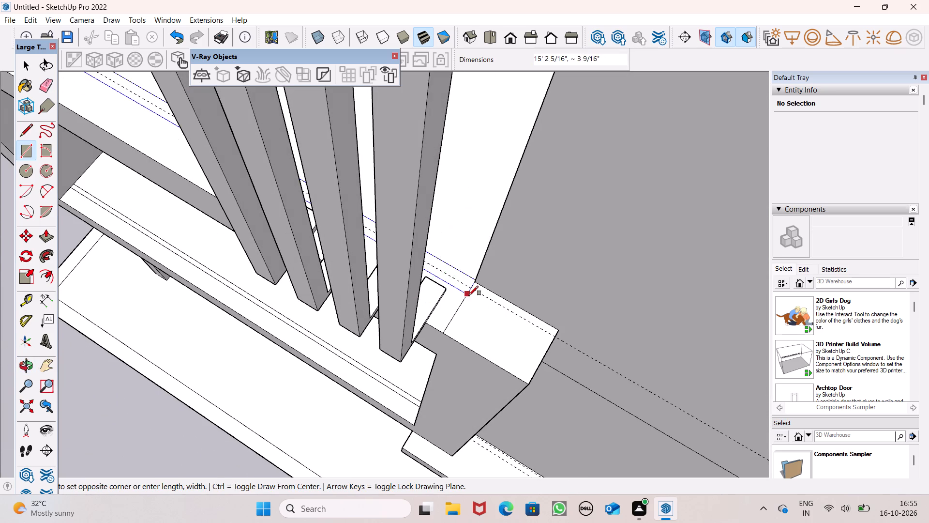
left_click(477, 292)
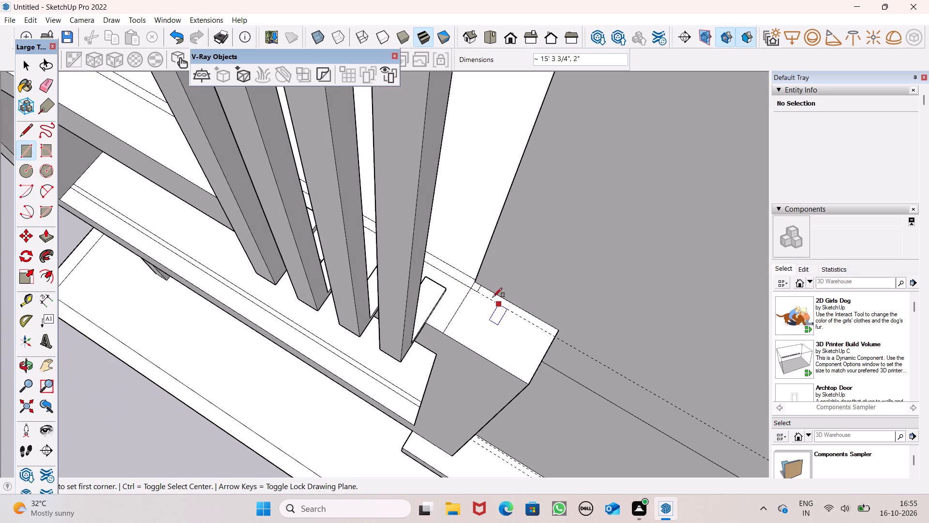
Erase the strip's short overhanging end and the guide passing it beyond the upper balcony's side wall corner, and dismiss the chat notification.
scroll(485, 292, "up", 7)
key("space")
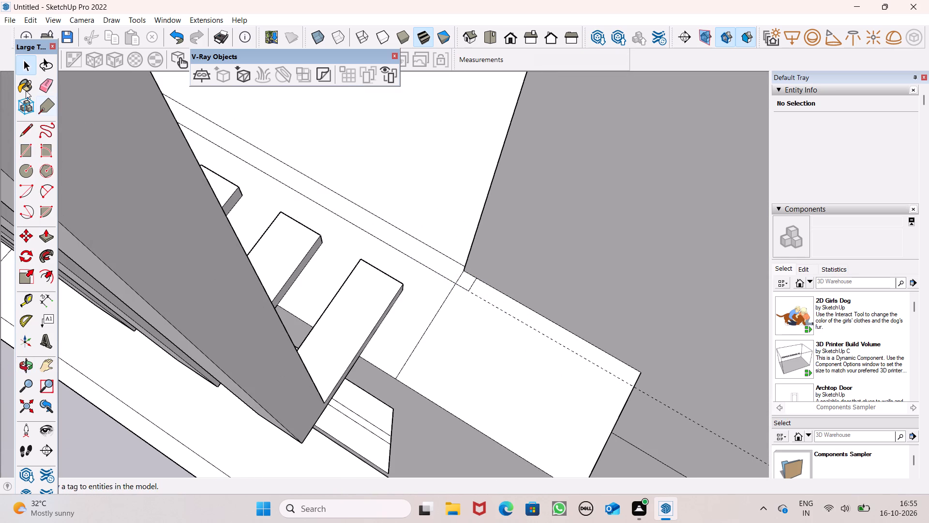
left_click_drag(45, 87, 51, 87)
left_click_drag(464, 285, 465, 292)
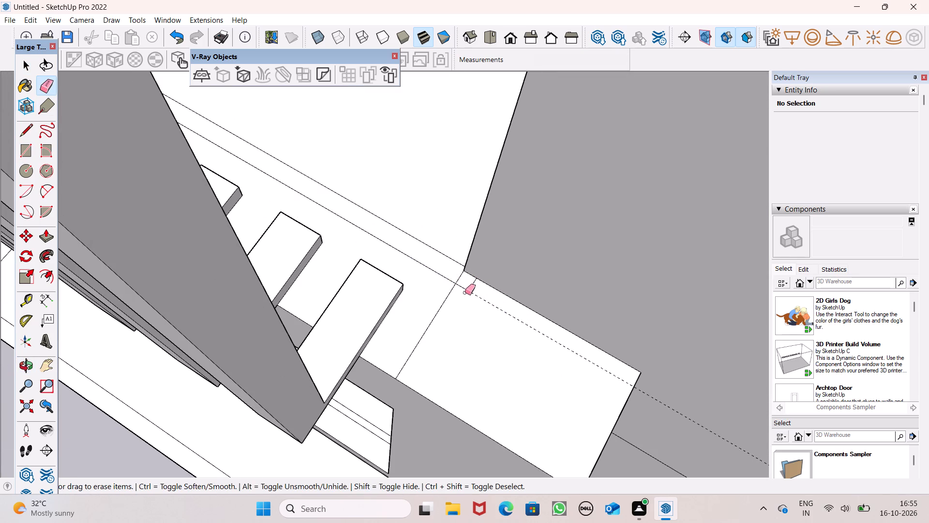
left_click_drag(465, 292, 483, 295)
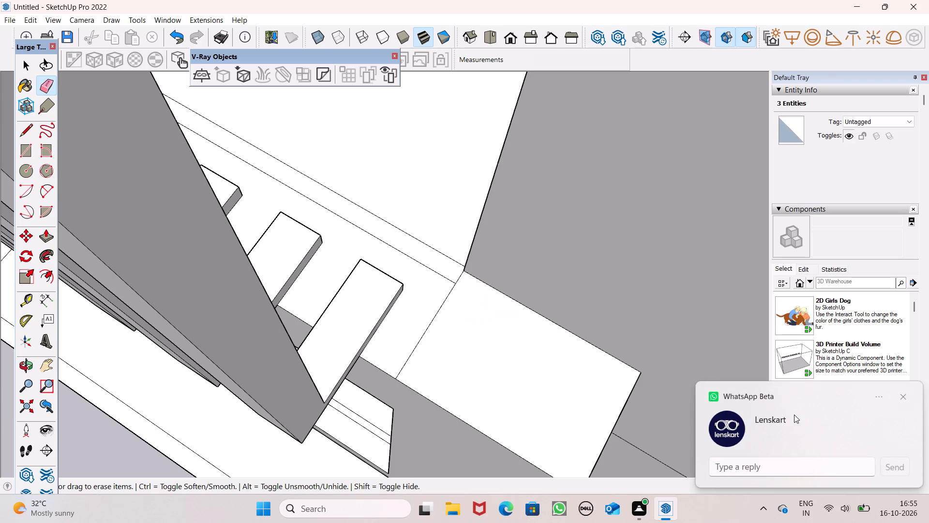
left_click(906, 405)
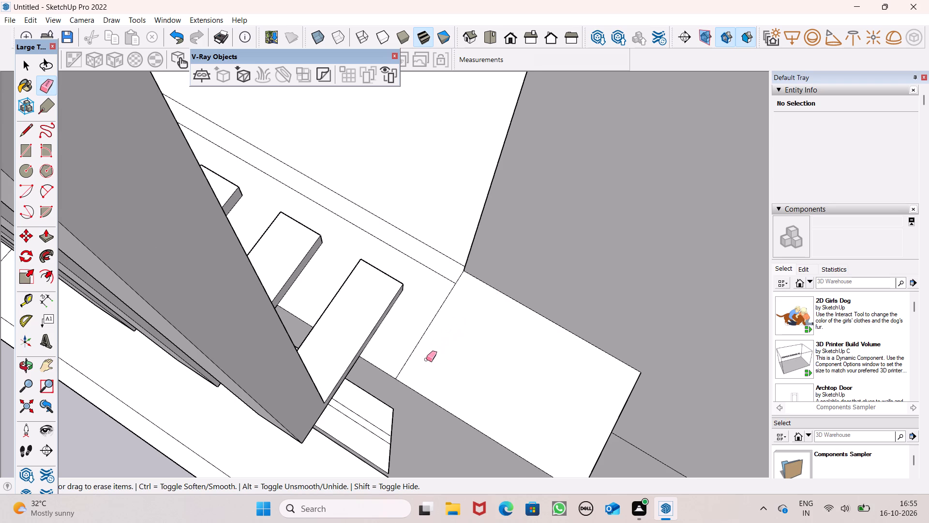
Erase the remaining construction guides that run across both balconies and extend beyond the building.
scroll(426, 359, "down", 12)
middle_click_drag(446, 352, 552, 315)
scroll(552, 274, "down", 4)
scroll(449, 338, "down", 7)
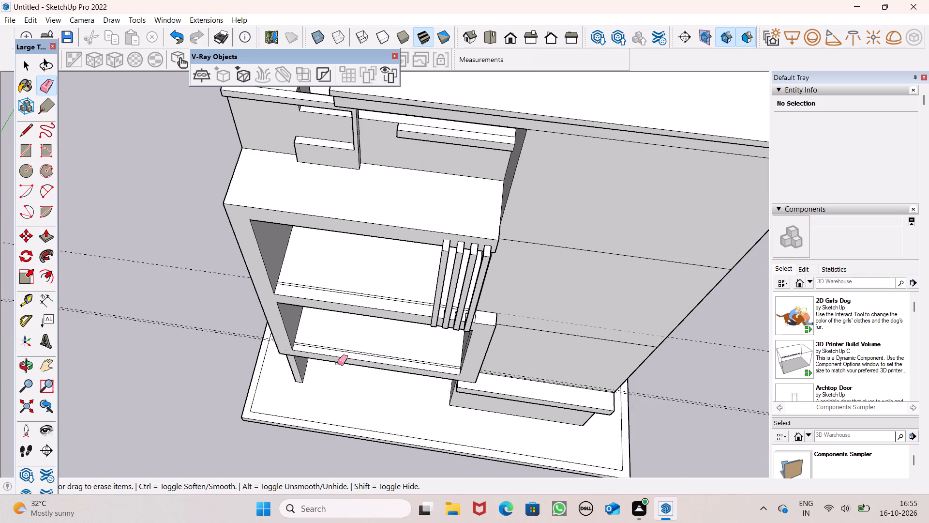
left_click_drag(369, 455, 406, 510)
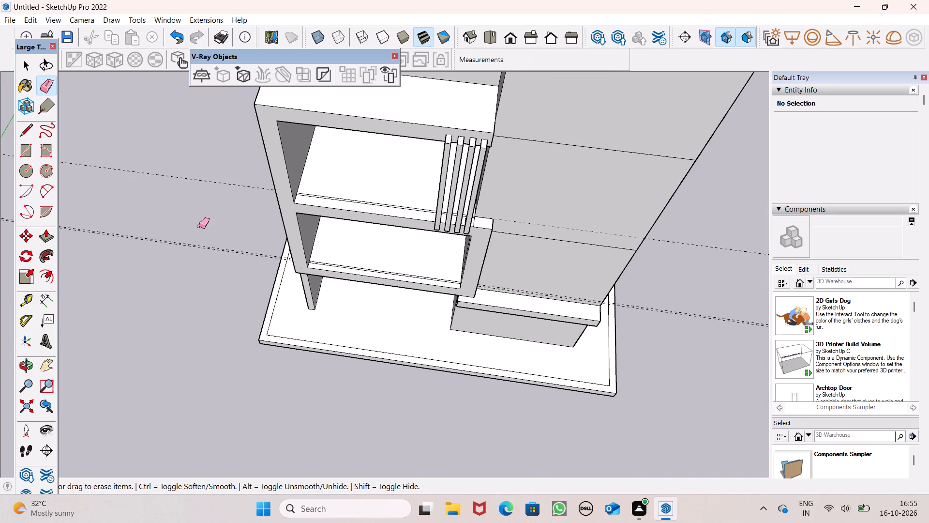
left_click_drag(209, 182, 215, 190)
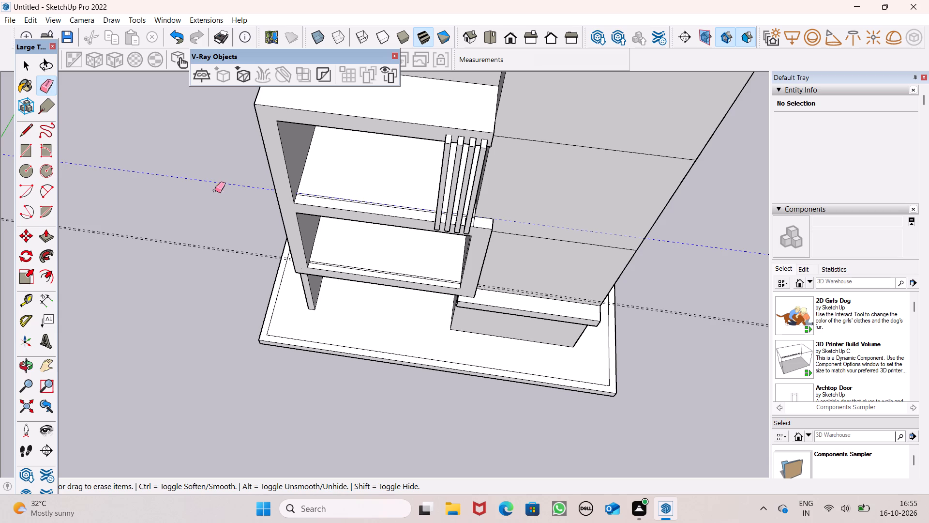
left_click_drag(215, 190, 219, 256)
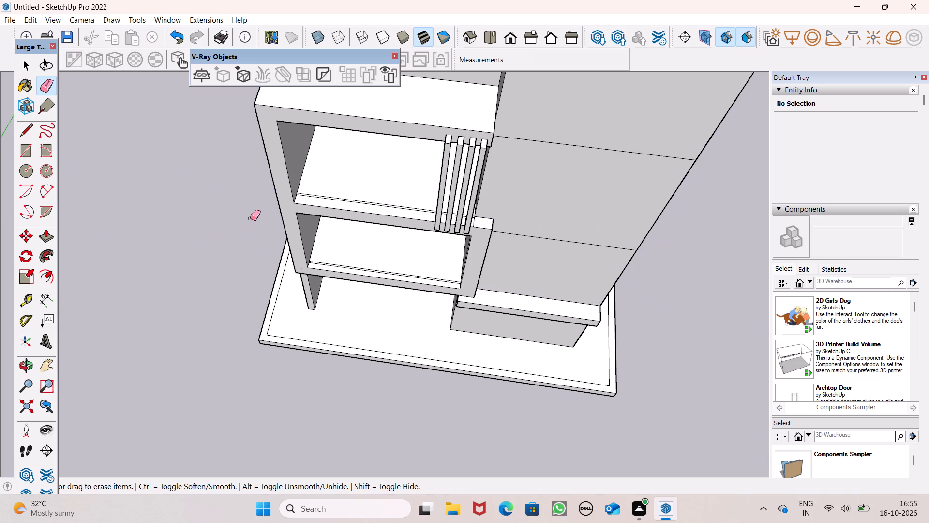
key("space")
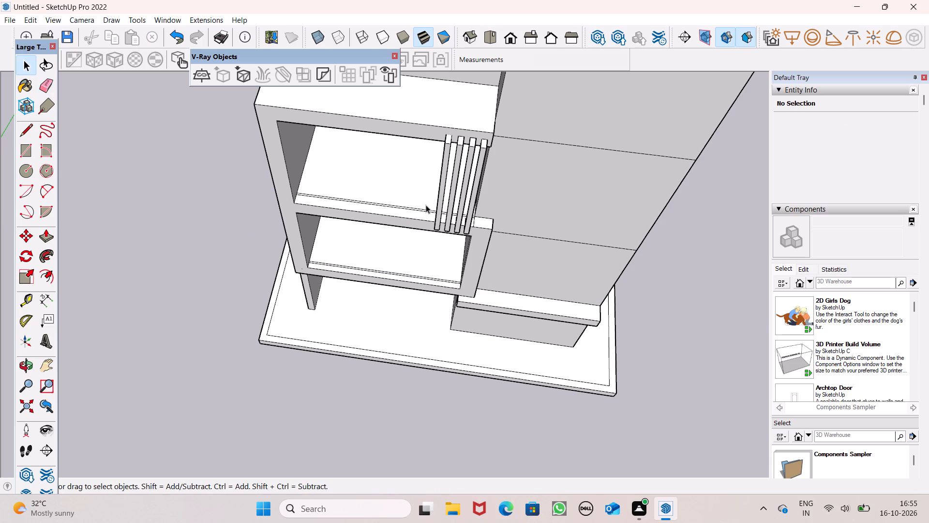
Extrude the 2" wide strip on the lower balcony floor upward by 3' to form a parapet.
middle_click_drag(426, 220, 344, 158)
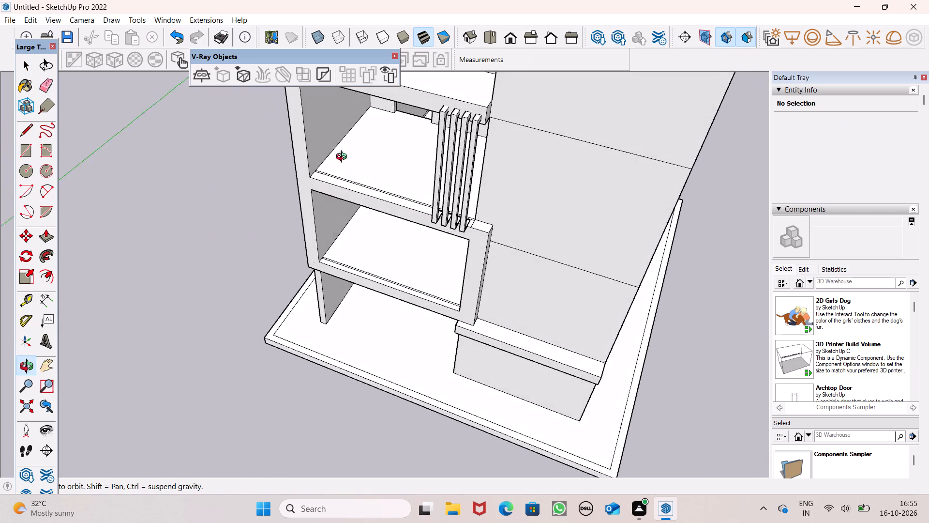
middle_click_drag(344, 158, 216, 181)
scroll(361, 239, "up", 1)
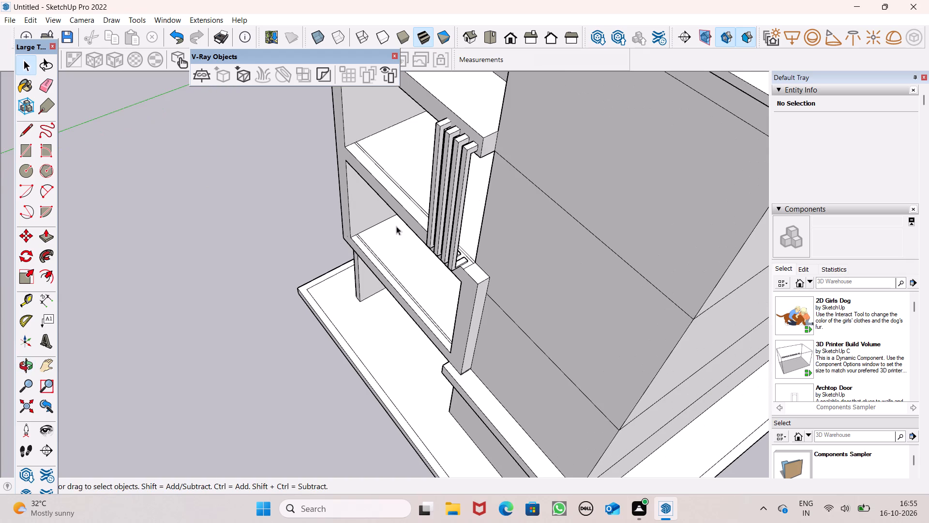
scroll(413, 215, "down", 3)
middle_click_drag(400, 234, 579, 165)
scroll(462, 173, "down", 3)
scroll(368, 153, "up", 3)
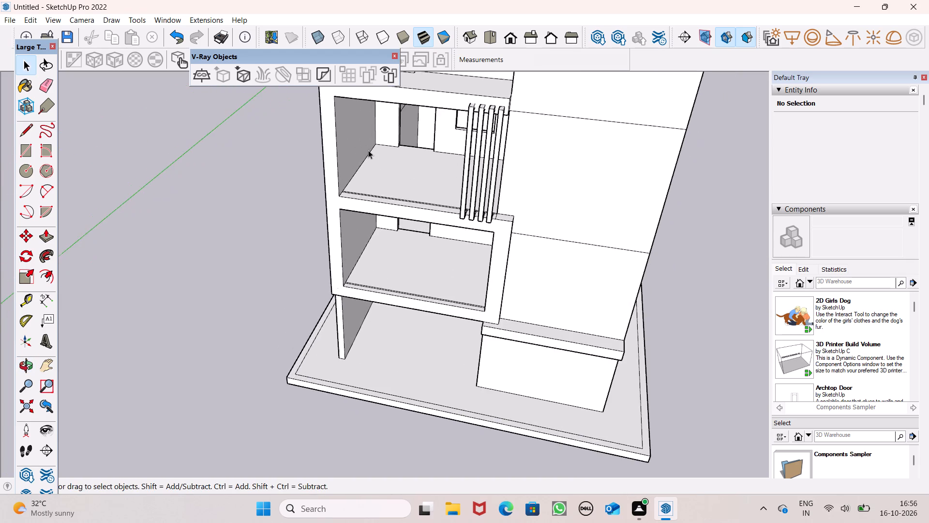
middle_click_drag(392, 183, 465, 265)
scroll(466, 265, "up", 5)
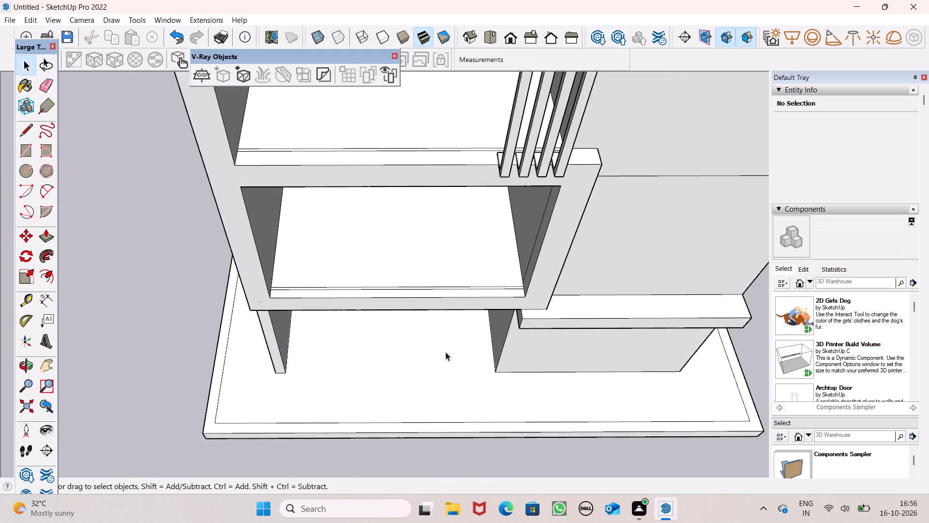
scroll(446, 352, "up", 1)
scroll(411, 330, "down", 3)
middle_click_drag(411, 330, 390, 336)
scroll(298, 296, "up", 6)
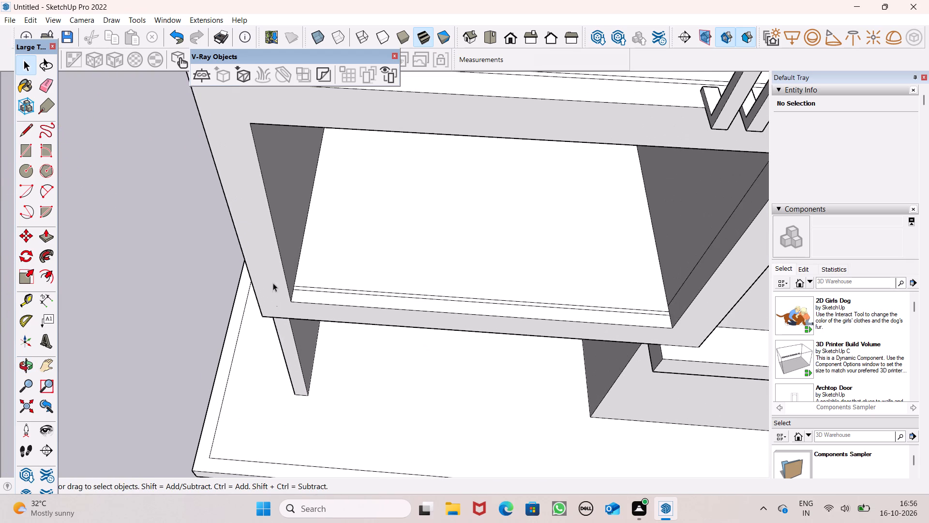
left_click(43, 237)
middle_click_drag(185, 300, 212, 343)
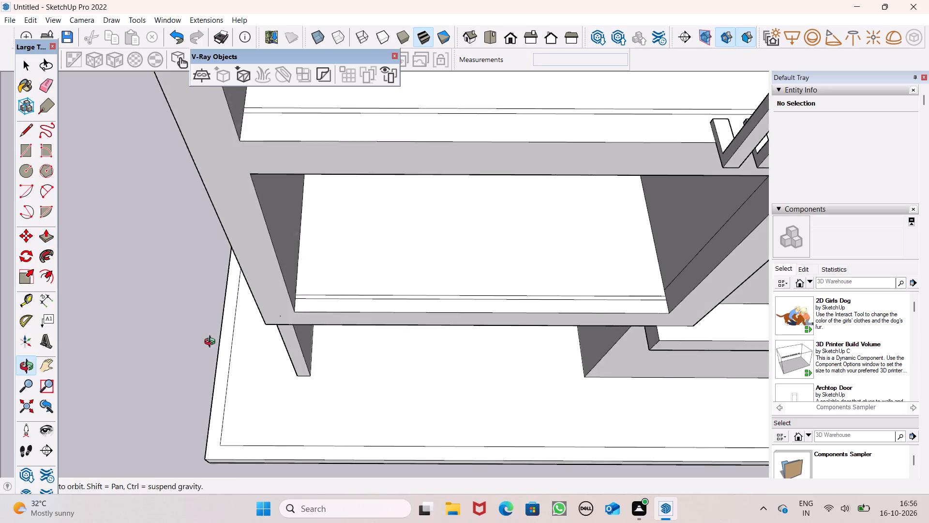
middle_click_drag(212, 343, 216, 344)
scroll(309, 305, "up", 4)
left_click_drag(305, 300, 284, 280)
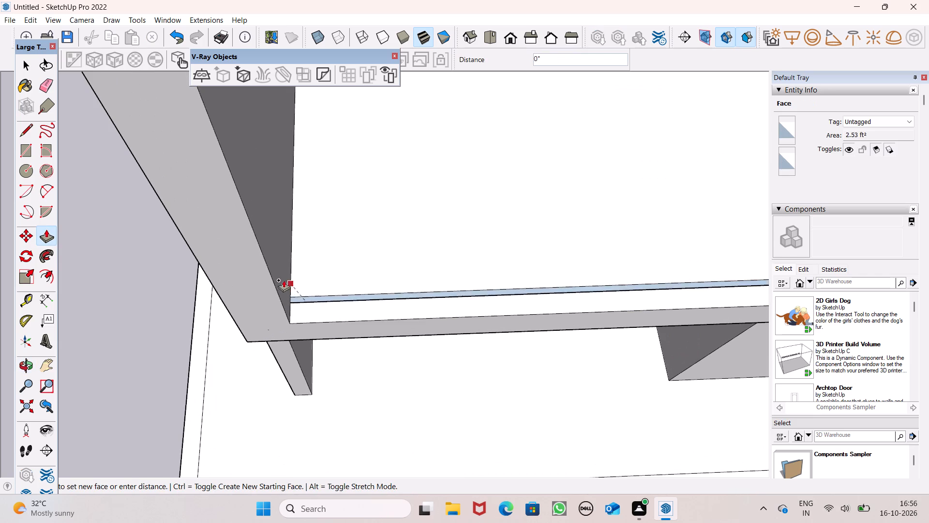
left_click_drag(284, 280, 272, 264)
type("3'")
key("Return")
Extrude the 2" wide strip on the upper balcony floor upward by 3' to form a matching parapet.
scroll(272, 264, "down", 10)
scroll(308, 178, "up", 2)
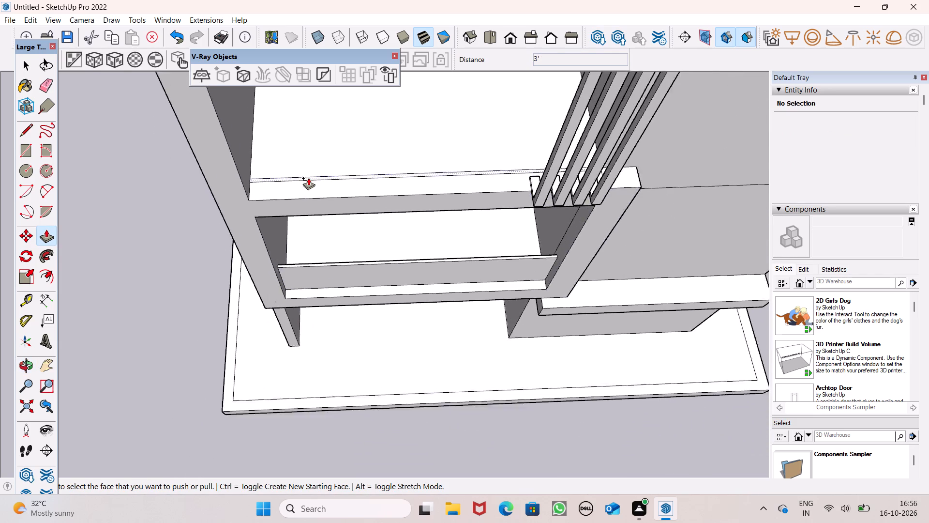
scroll(308, 178, "up", 3)
left_click_drag(248, 180, 237, 112)
type("3'")
key("Return")
Extrude the top face of the lower balcony's parapet upward by 3" as a separate cap band.
scroll(237, 119, "down", 5)
middle_click_drag(281, 212, 282, 189)
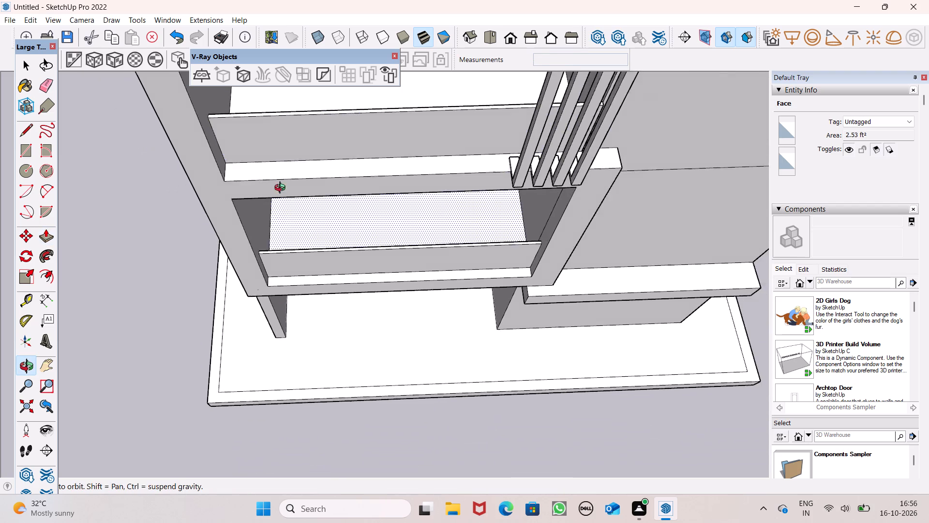
middle_click_drag(282, 189, 286, 150)
scroll(301, 224, "down", 8)
middle_click_drag(348, 216, 380, 121)
scroll(307, 126, "up", 1)
scroll(335, 195, "up", 4)
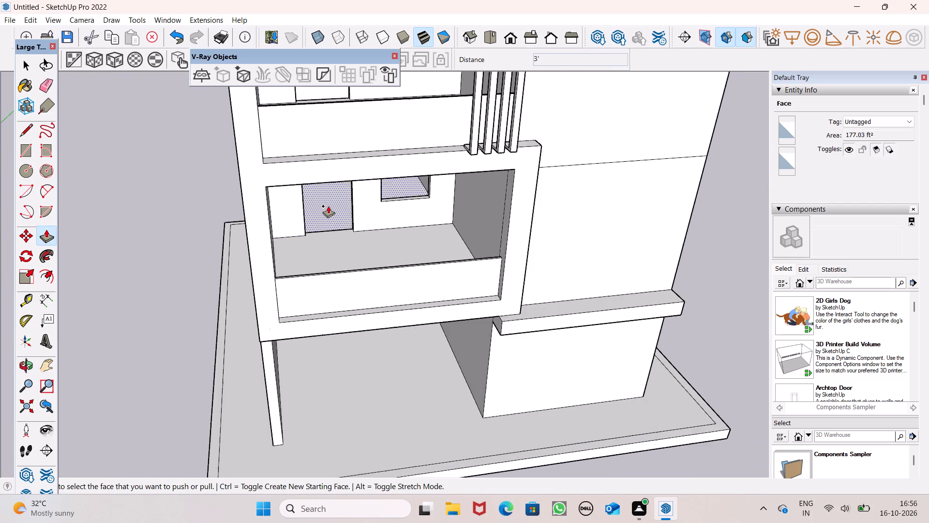
scroll(328, 206, "down", 3)
middle_click_drag(352, 273, 384, 366)
scroll(321, 324, "up", 12)
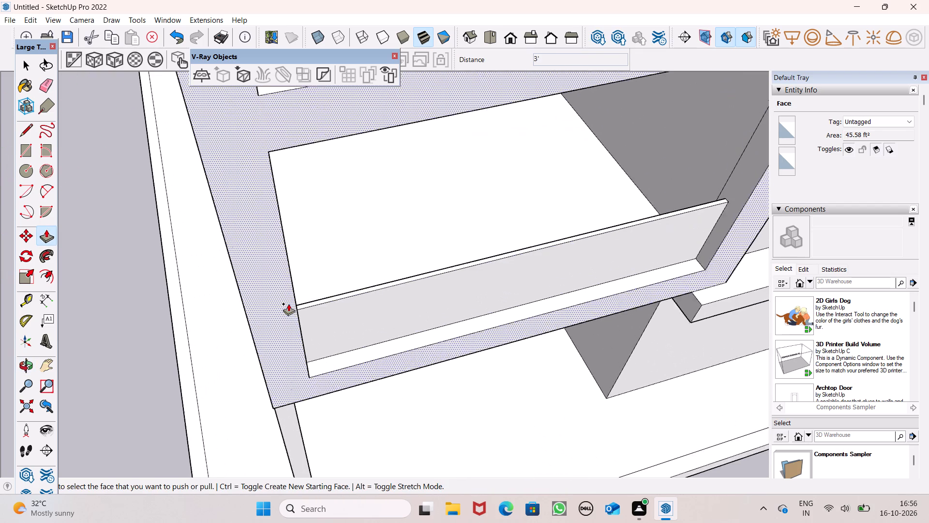
scroll(351, 293, "up", 1)
middle_click_drag(309, 323, 277, 351)
scroll(286, 316, "up", 4)
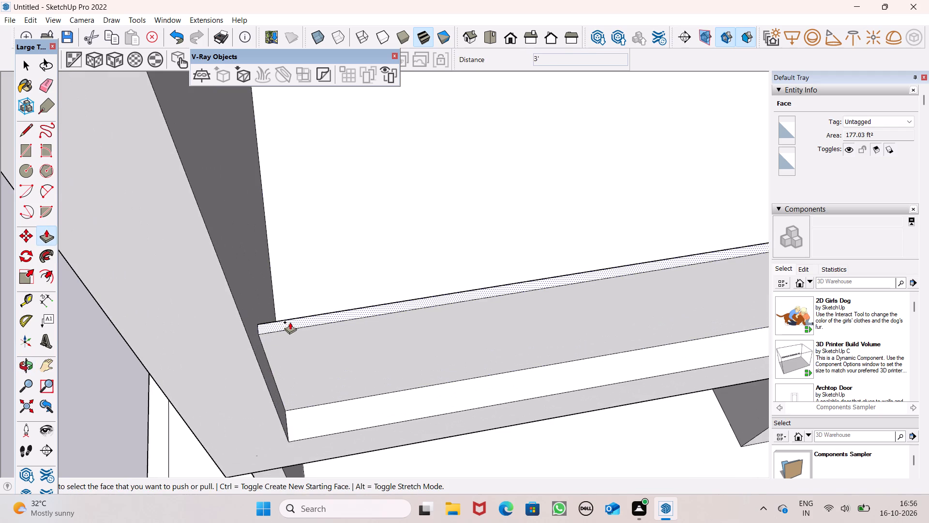
double_click(290, 322)
key("ctrl+z")
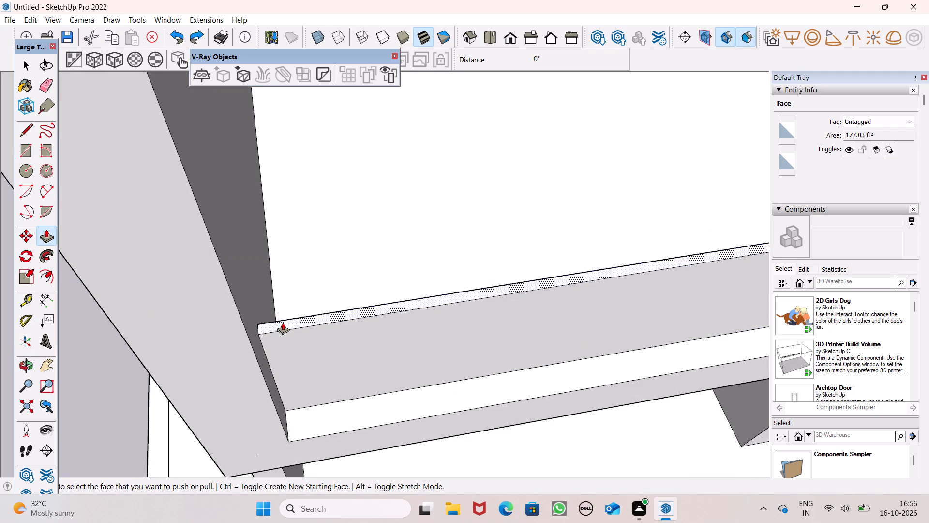
left_click_drag(283, 323, 283, 309)
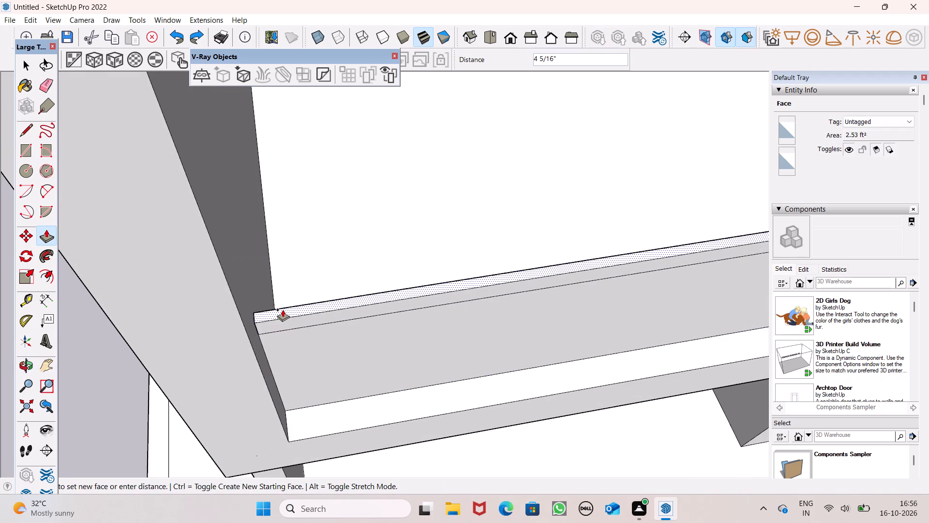
left_click_drag(283, 309, 284, 307)
key("3")
key("shift+quotedbl")
key("Return")
Raise the top face of the upper balcony's parapet as a thin cap band, and undo the extra 3" extrusion above it.
scroll(284, 306, "down", 12)
scroll(266, 172, "up", 6)
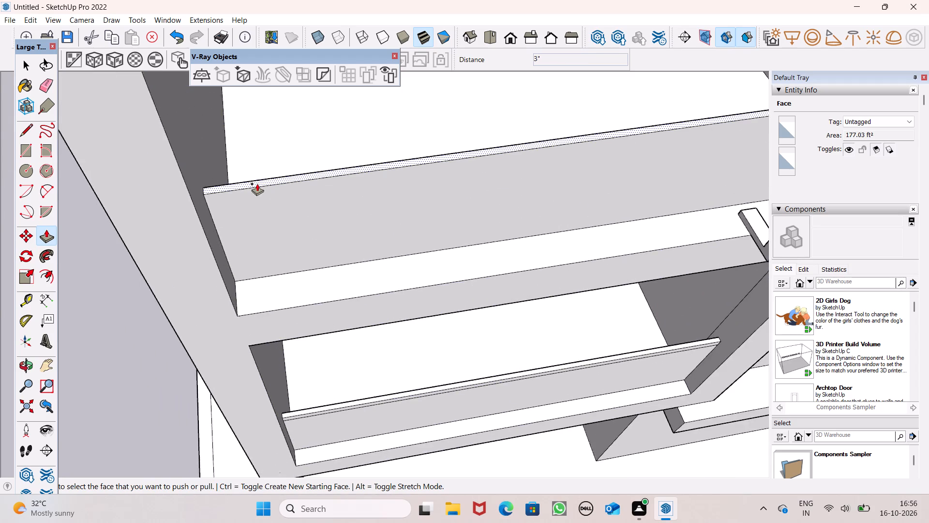
scroll(257, 184, "up", 6)
left_click_drag(255, 184, 255, 173)
double_click(255, 173)
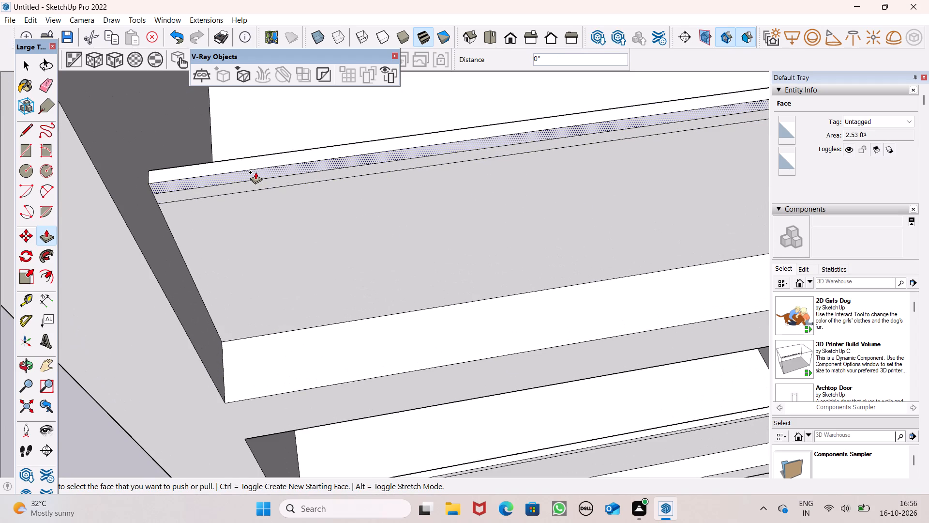
type("3\"")
key("Return")
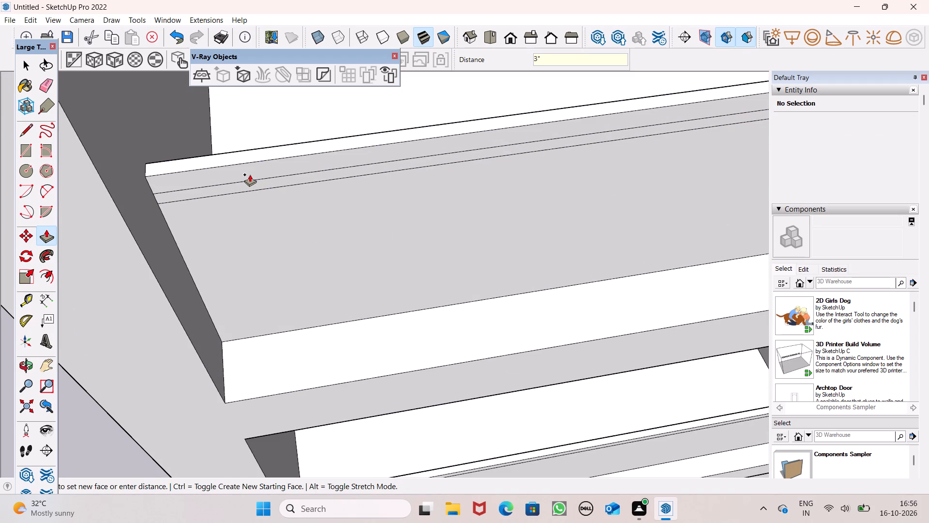
key("ctrl+z")
scroll(186, 168, "down", 13)
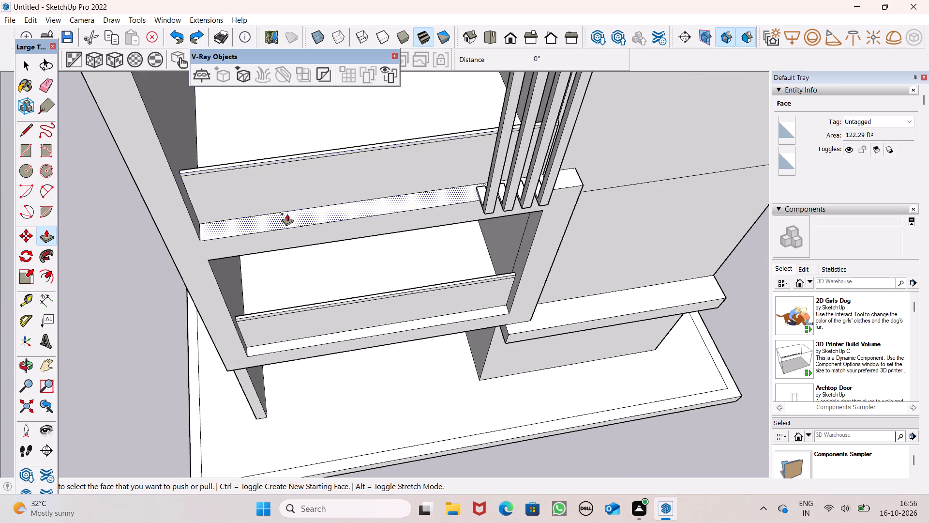
scroll(287, 215, "down", 3)
middle_click_drag(335, 236, 323, 133)
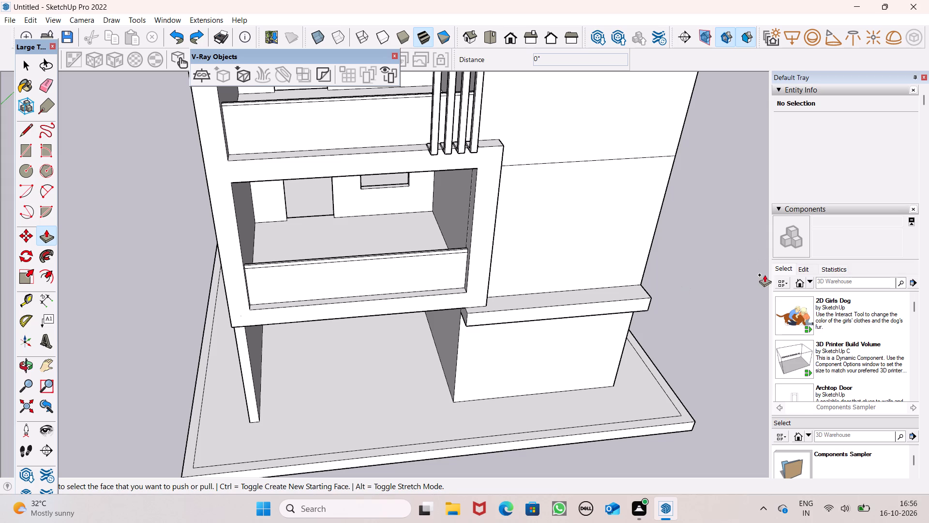
Paint the top, front and back faces of the lower balcony parapet's cap band with the Aluminum metal material.
scroll(807, 403, "down", 2)
scroll(854, 365, "down", 2)
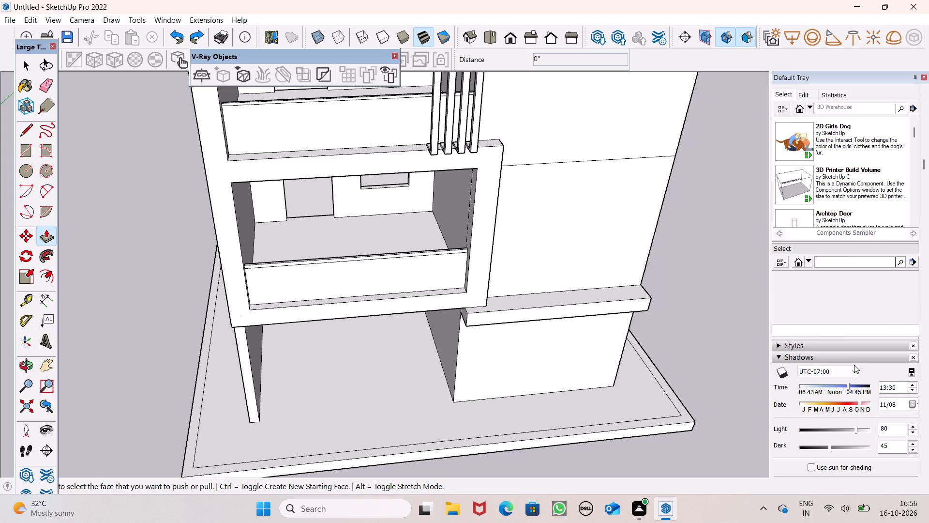
scroll(826, 282, "down", 3)
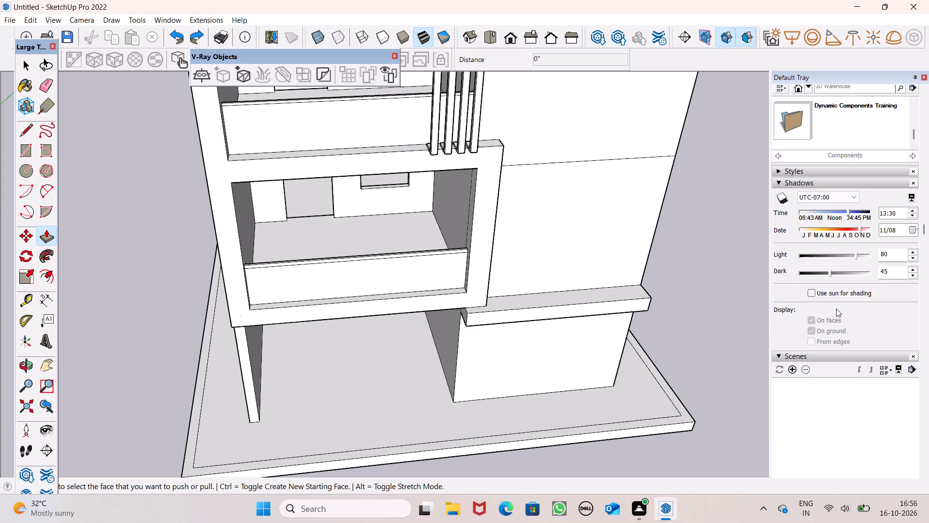
scroll(836, 308, "down", 12)
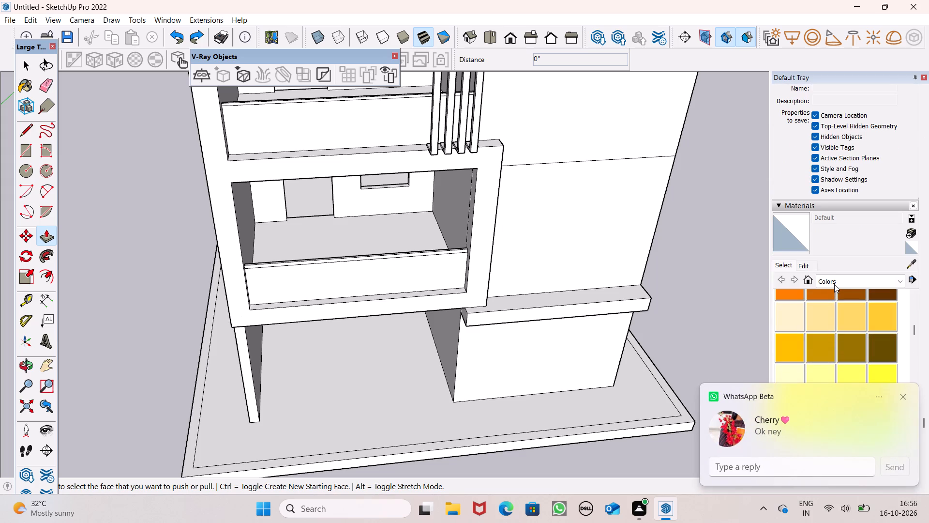
left_click(905, 399)
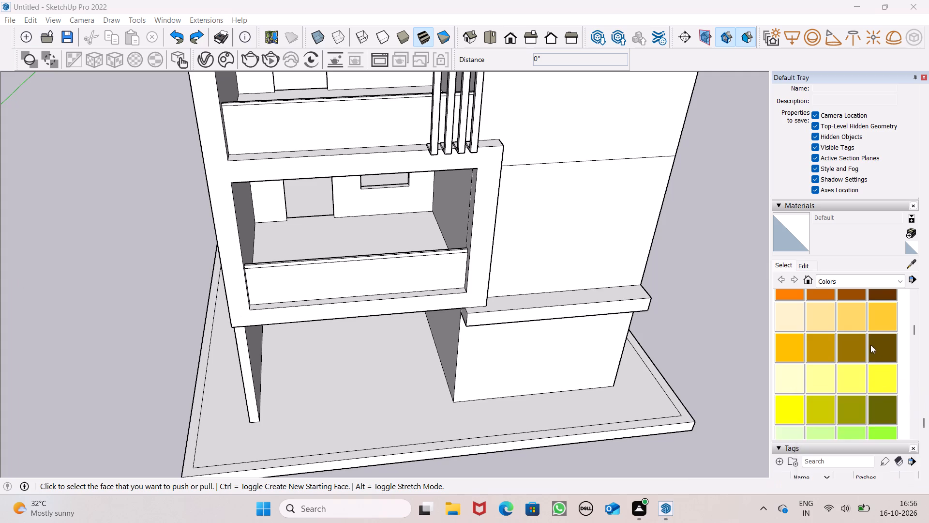
left_click(881, 281)
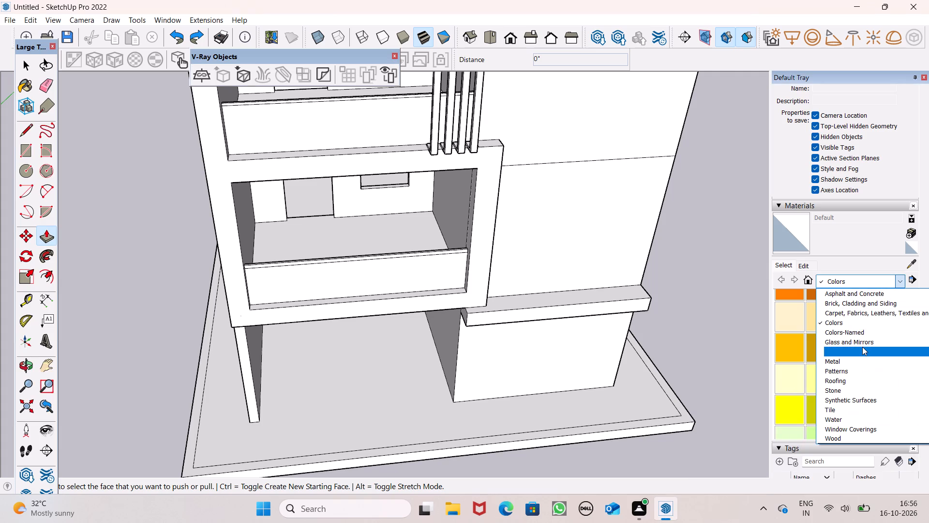
left_click(843, 361)
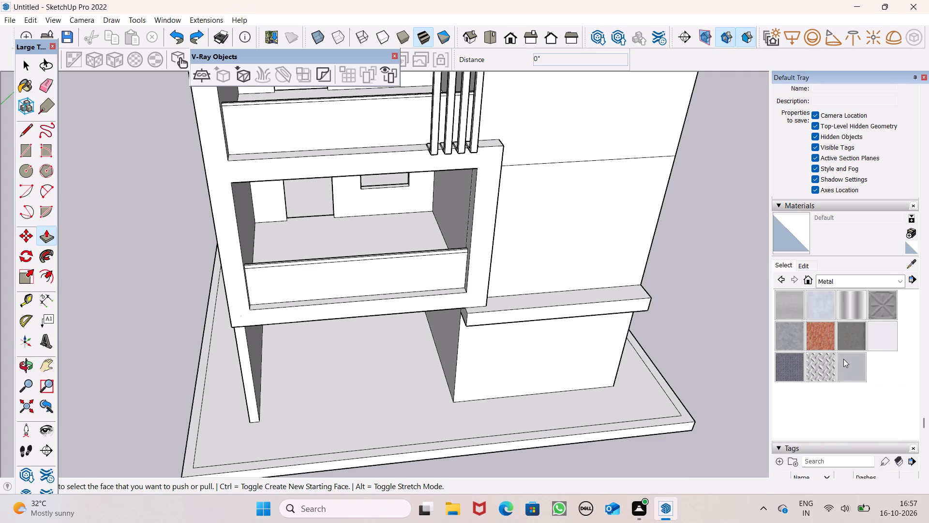
left_click(844, 336)
left_click(854, 301)
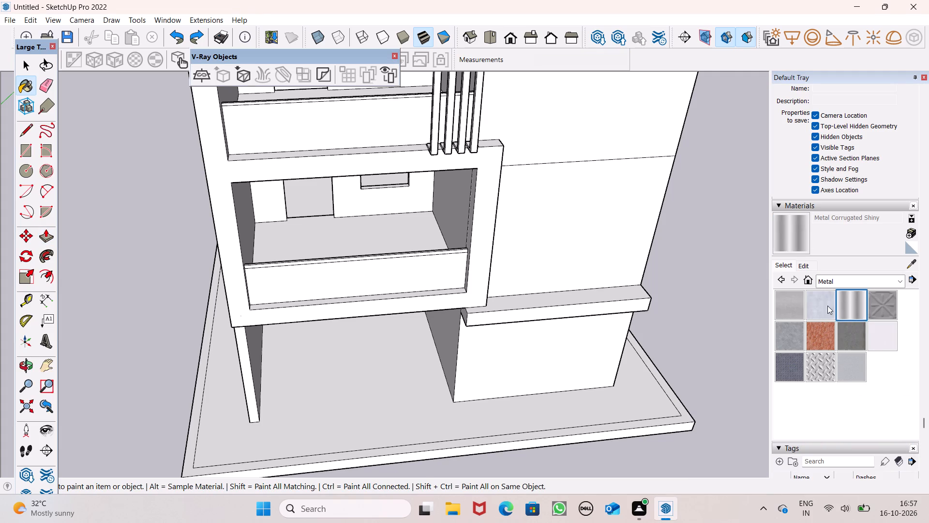
left_click(786, 304)
scroll(439, 107, "up", 3)
scroll(370, 130, "down", 4)
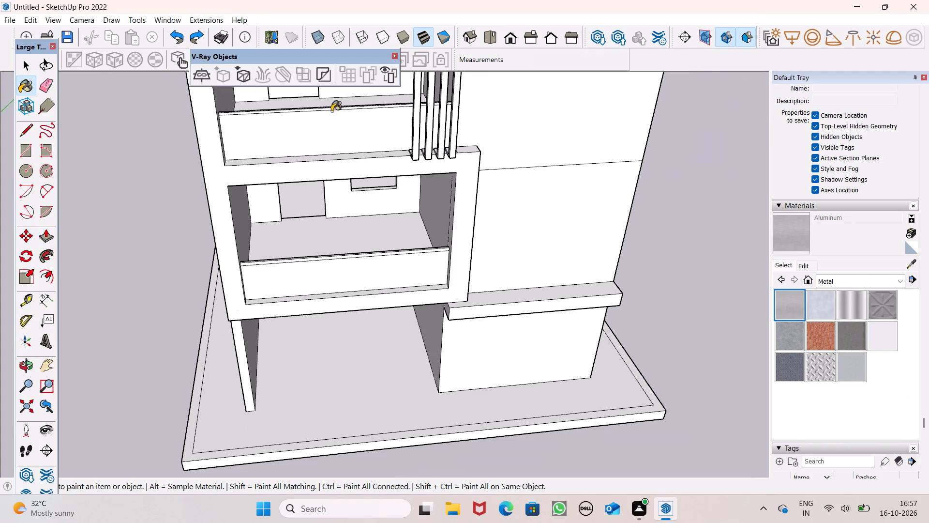
scroll(284, 237, "up", 8)
scroll(239, 298, "up", 13)
left_click(181, 242)
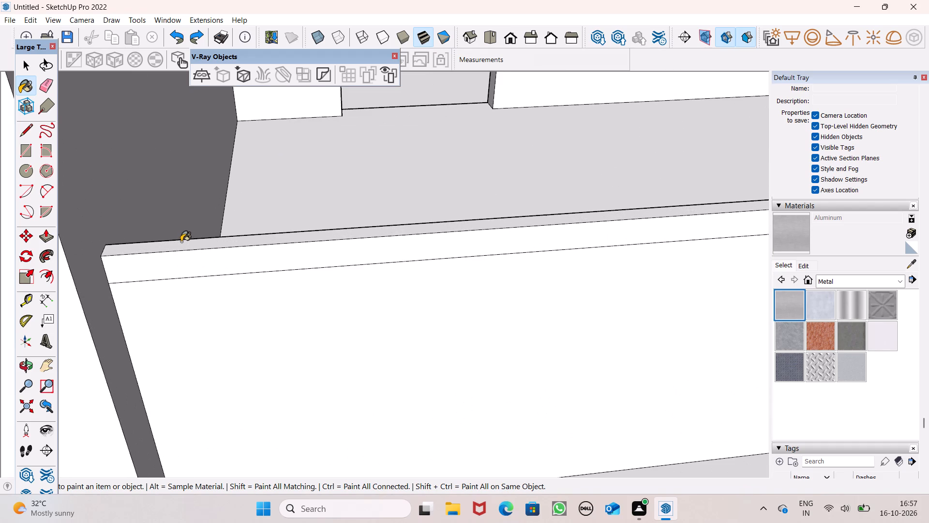
left_click(178, 264)
scroll(232, 263, "up", 1)
middle_click_drag(232, 263, 0, 300)
middle_click_drag(330, 303, 322, 303)
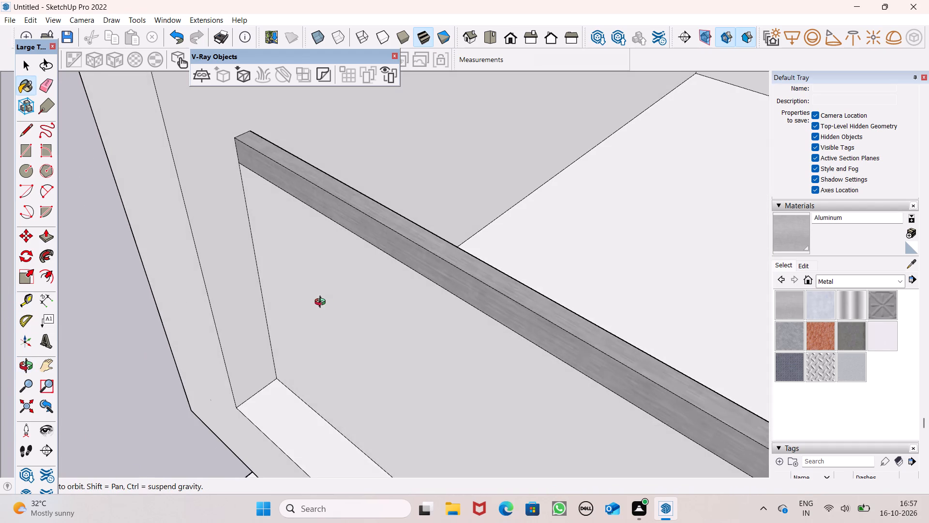
middle_click_drag(322, 303, 78, 255)
left_click(94, 248)
Paint the top, front and back faces of the upper balcony parapet's cap band with the same Aluminum material.
middle_click_drag(121, 245, 336, 245)
scroll(334, 245, "up", 1)
scroll(344, 290, "down", 11)
scroll(419, 366, "down", 3)
middle_click_drag(422, 364, 450, 405)
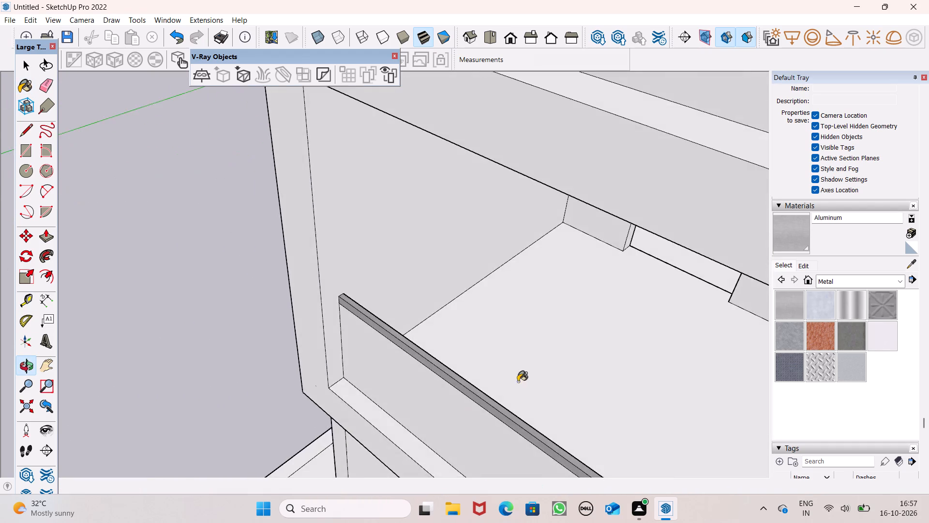
scroll(552, 353, "down", 6)
middle_click(540, 349)
scroll(492, 152, "up", 9)
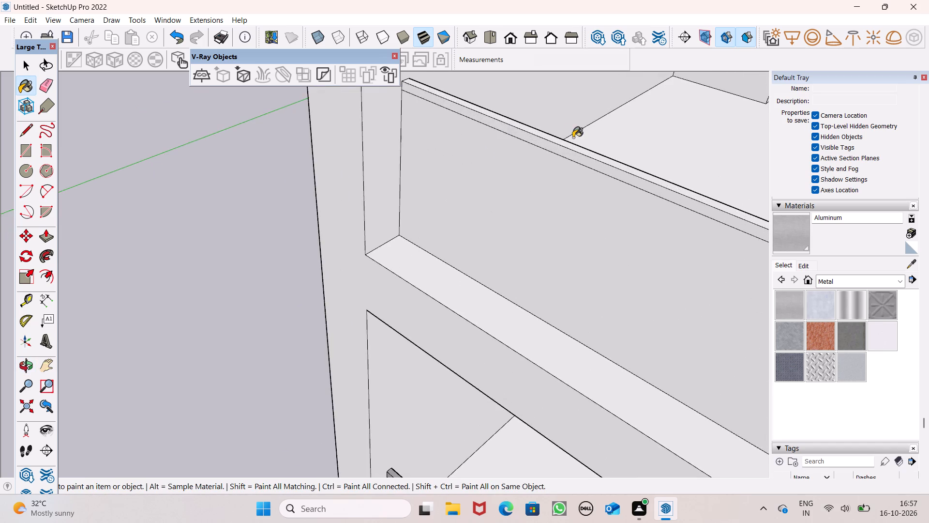
scroll(575, 138, "up", 6)
left_click(541, 179)
left_click(529, 214)
middle_click_drag(635, 221, 564, 242)
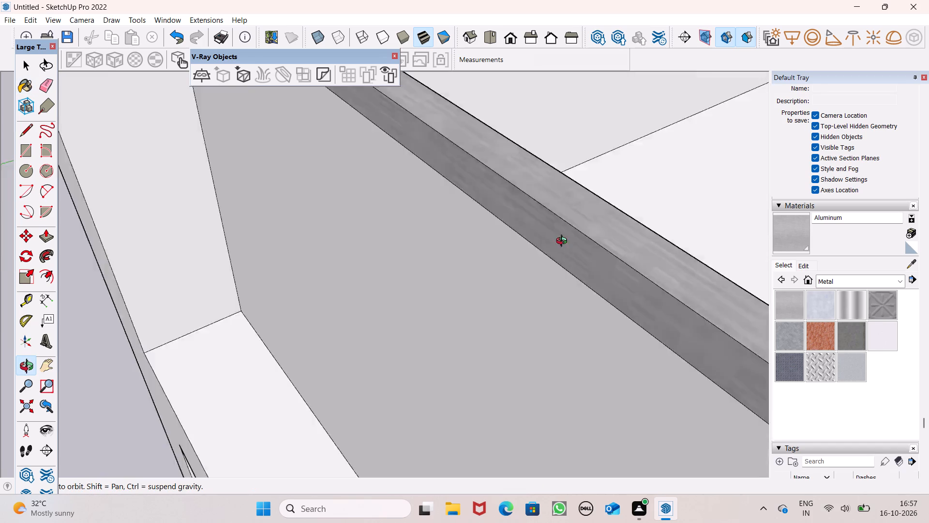
middle_click_drag(564, 242, 273, 190)
middle_click_drag(662, 346, 613, 337)
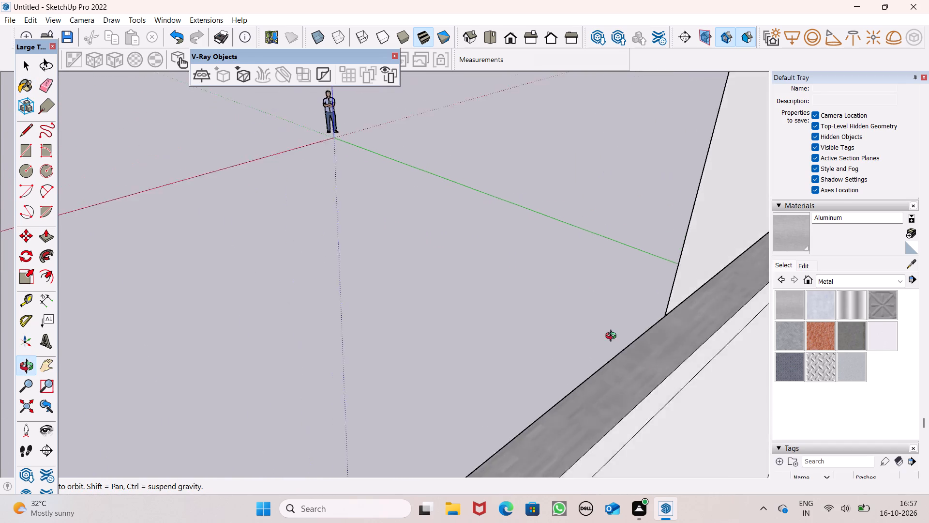
middle_click_drag(613, 337, 613, 338)
scroll(613, 337, "up", 1)
scroll(430, 267, "down", 6)
left_click(395, 237)
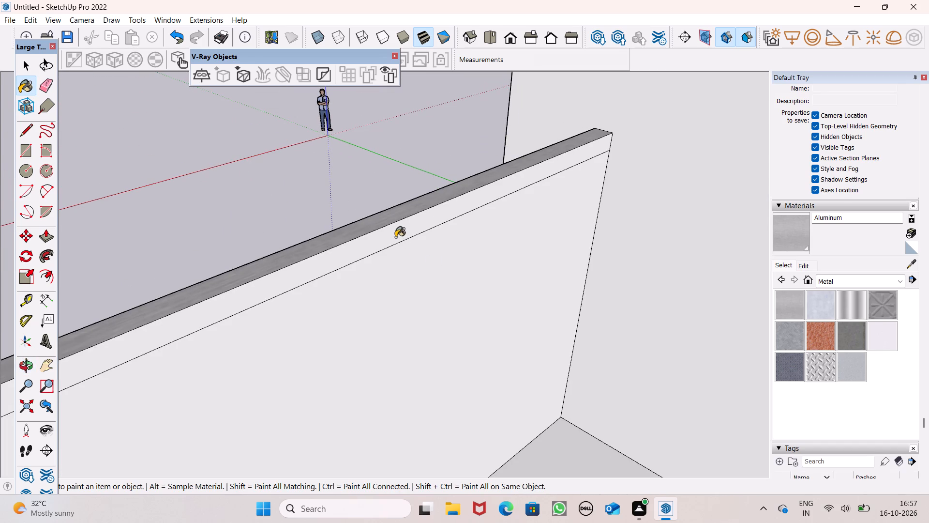
Apply Translucent Glass Gray from Glass and Mirrors to the front and back faces of the upper balcony's parapet below its cap.
middle_click_drag(372, 264, 641, 267)
scroll(458, 275, "down", 5)
middle_click_drag(445, 312, 644, 254)
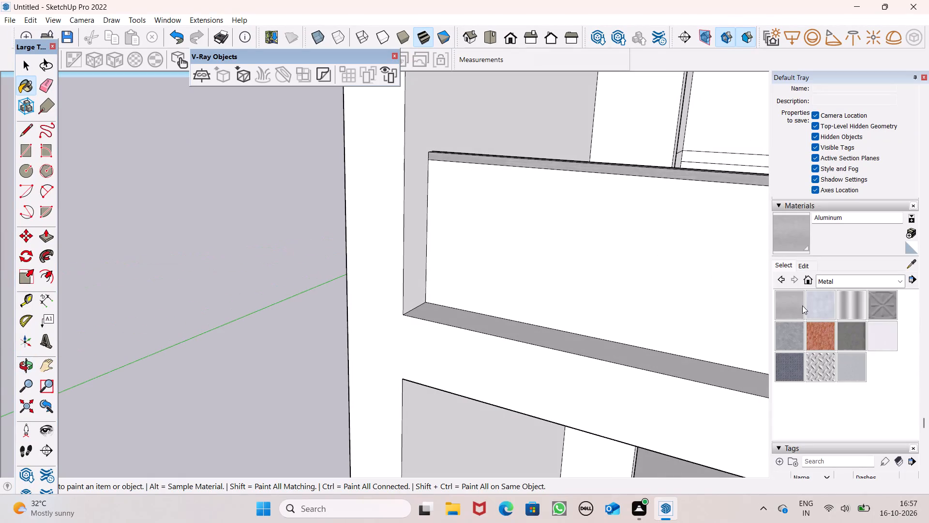
left_click(876, 283)
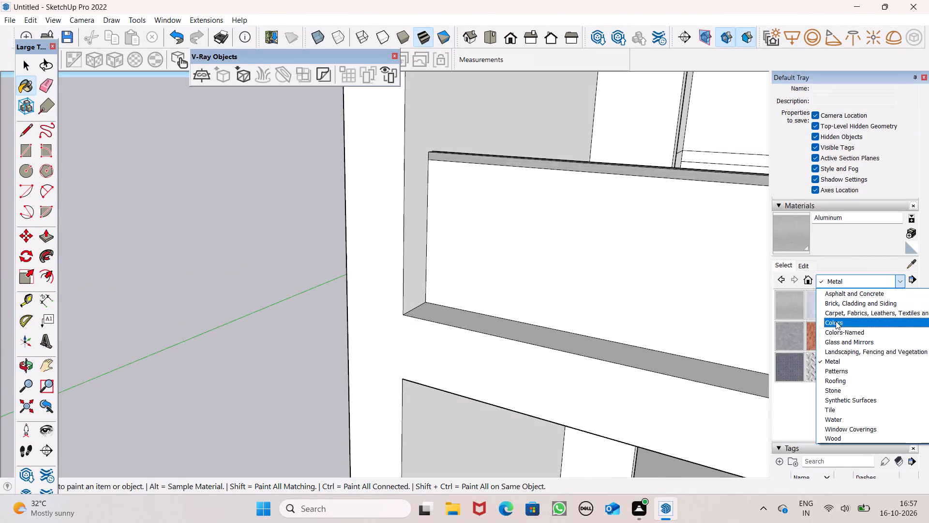
left_click(836, 338)
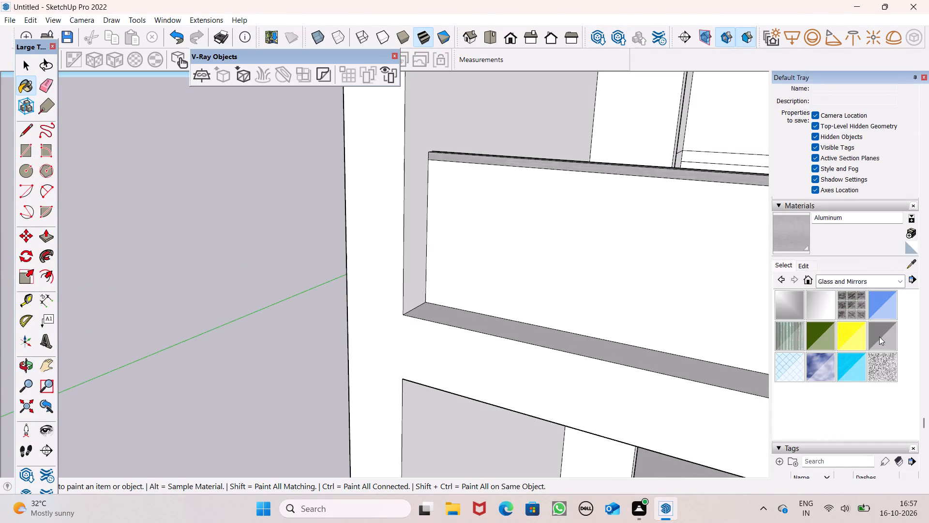
left_click(883, 337)
left_click(693, 278)
scroll(607, 214, "down", 2)
middle_click_drag(653, 251, 583, 293)
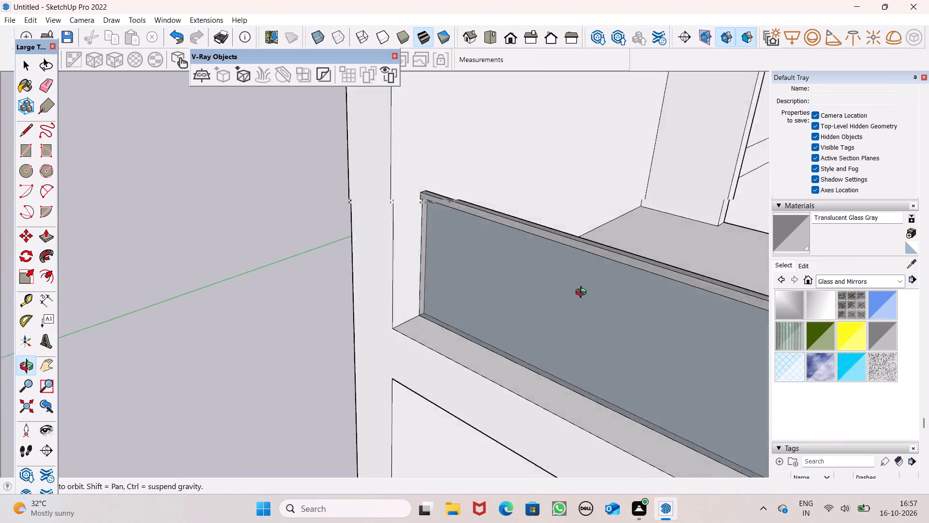
middle_click_drag(583, 293, 379, 304)
left_click_drag(276, 335, 283, 332)
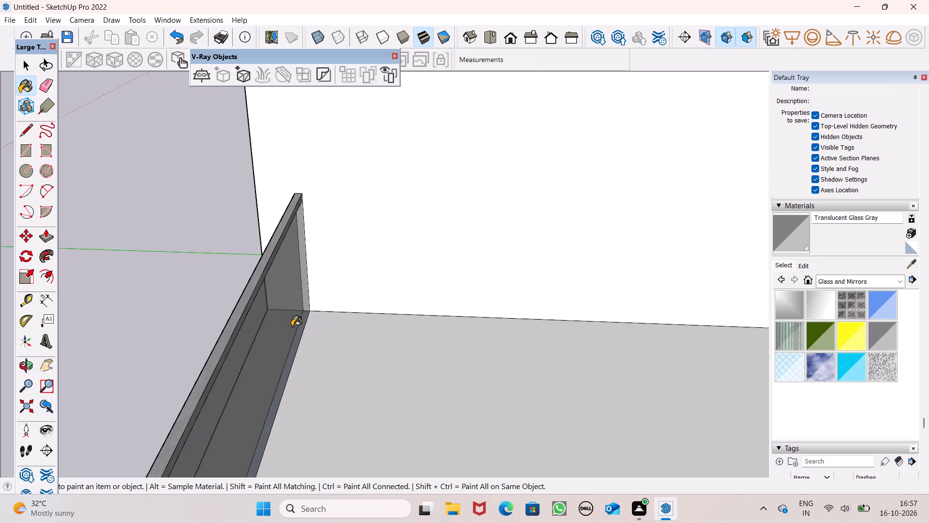
Apply Translucent Glass Gray to the front and back faces of the lower balcony's parapet below its cap.
scroll(237, 305, "up", 1)
middle_click_drag(237, 304, 444, 290)
scroll(443, 243, "down", 12)
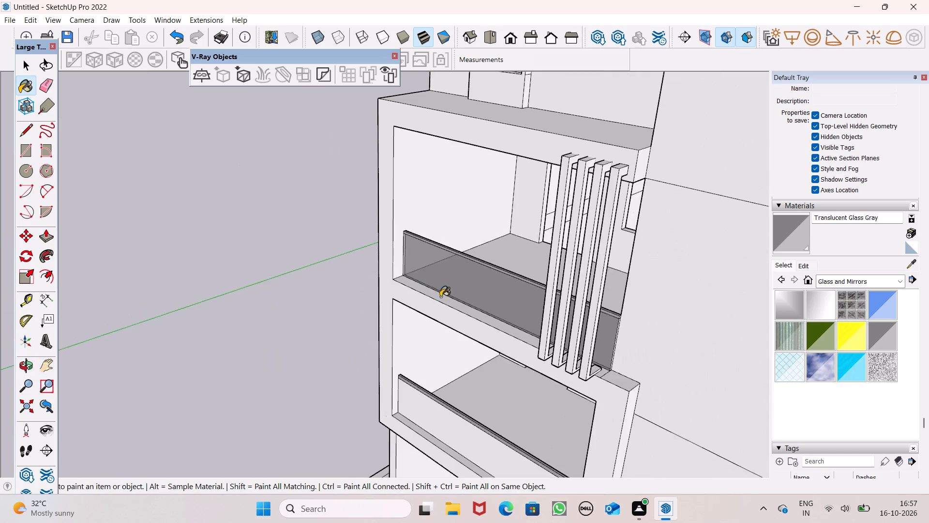
middle_click_drag(440, 297, 534, 247)
scroll(501, 271, "up", 7)
scroll(511, 269, "down", 6)
scroll(529, 413, "up", 4)
left_click(530, 436)
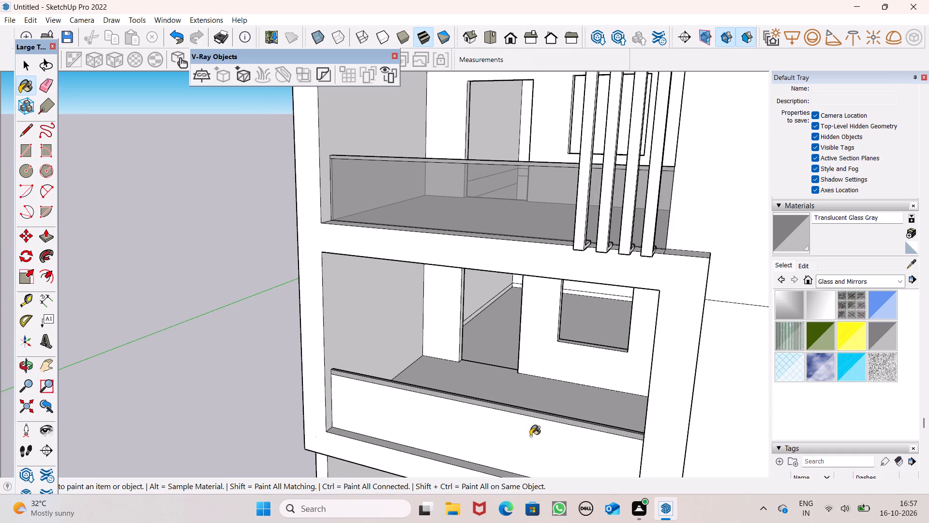
middle_click_drag(524, 399, 431, 423)
scroll(431, 423, "up", 7)
scroll(506, 362, "down", 9)
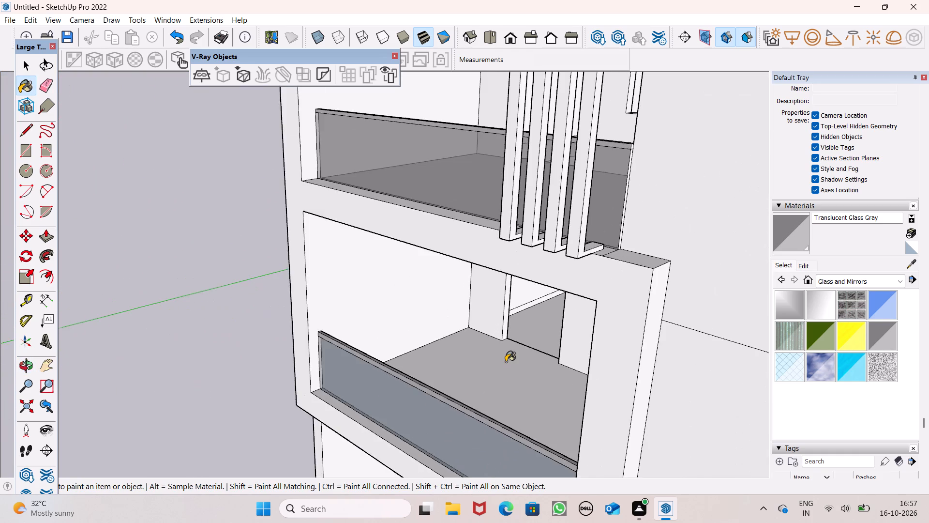
scroll(506, 362, "down", 3)
middle_click_drag(525, 404, 483, 440)
scroll(483, 440, "up", 7)
middle_click_drag(568, 401, 488, 420)
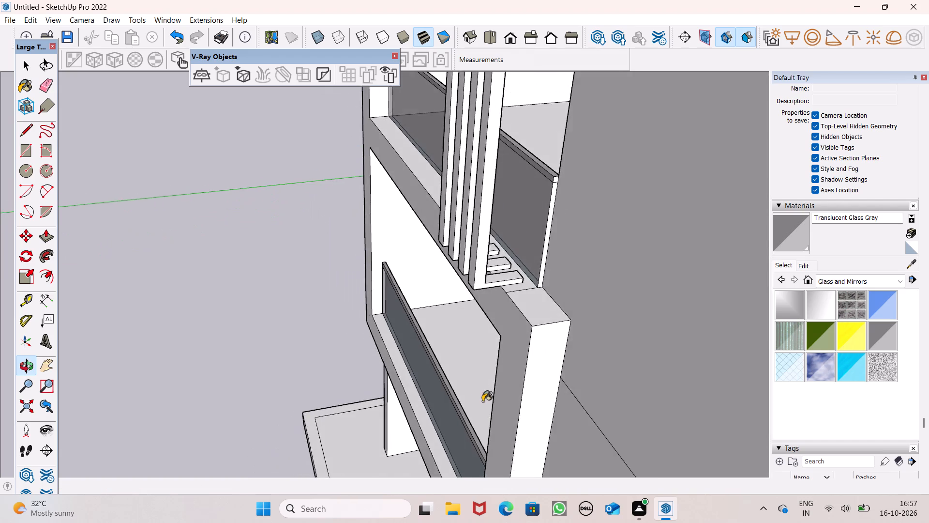
scroll(476, 395, "up", 7)
middle_click(481, 394)
scroll(470, 384, "up", 4)
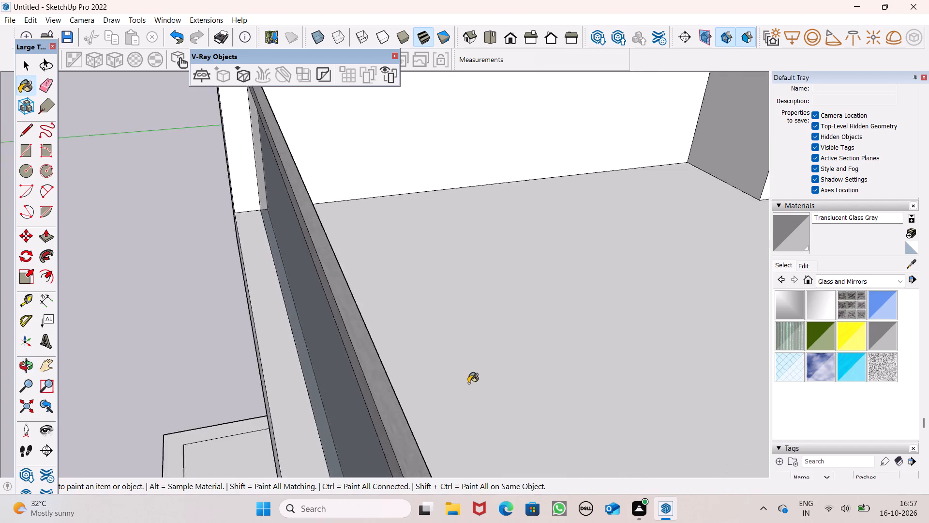
scroll(468, 383, "up", 3)
middle_click_drag(473, 387, 435, 412)
left_click(201, 321)
Examine the glass balcony parapets and the whole front facade from several angles.
scroll(368, 288, "down", 3)
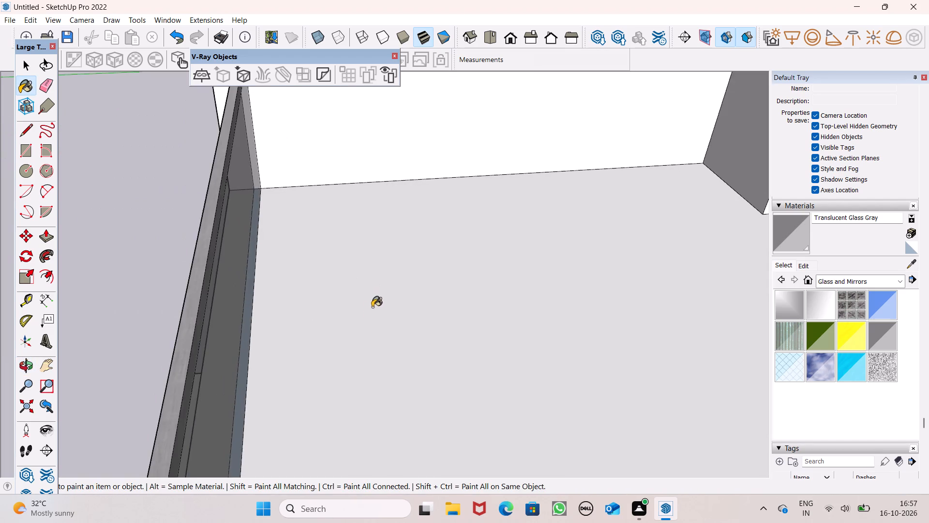
middle_click_drag(372, 310, 553, 266)
scroll(505, 257, "down", 11)
middle_click_drag(388, 287, 473, 255)
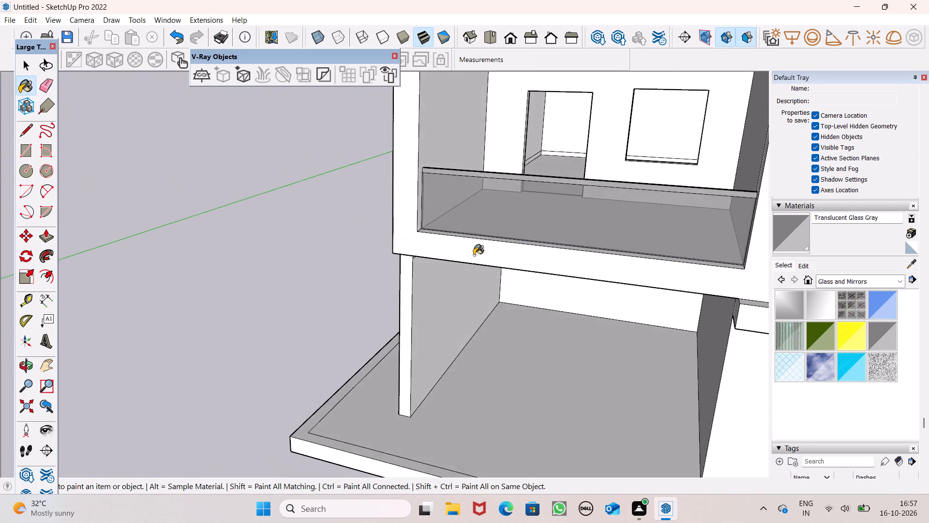
scroll(462, 271, "down", 8)
middle_click_drag(454, 274, 487, 283)
middle_click(487, 283)
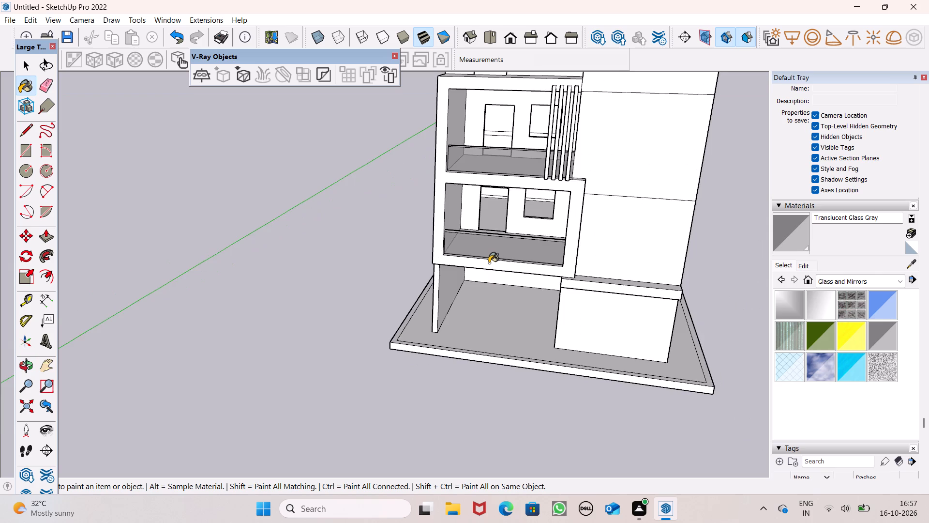
scroll(489, 262, "down", 4)
scroll(490, 262, "up", 8)
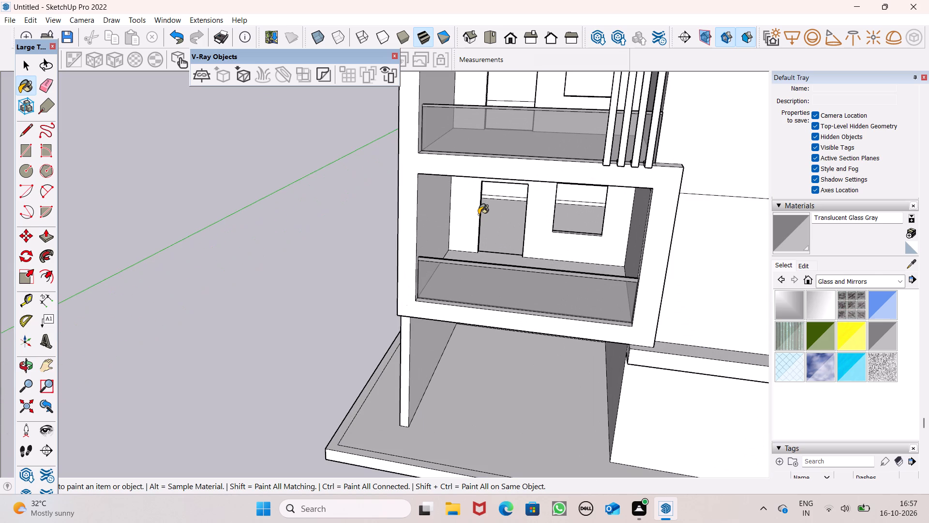
key("space")
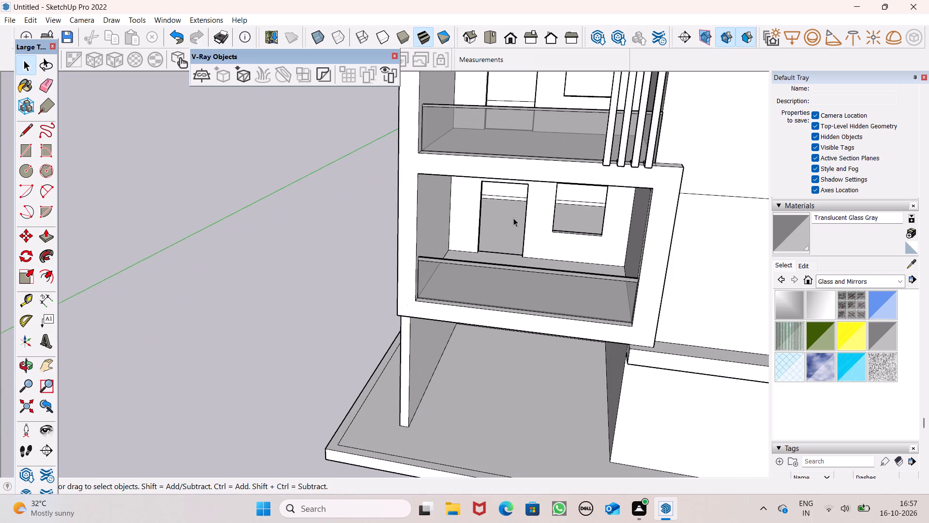
scroll(513, 218, "down", 2)
middle_click(522, 263)
key("space")
middle_click_drag(445, 266, 499, 267)
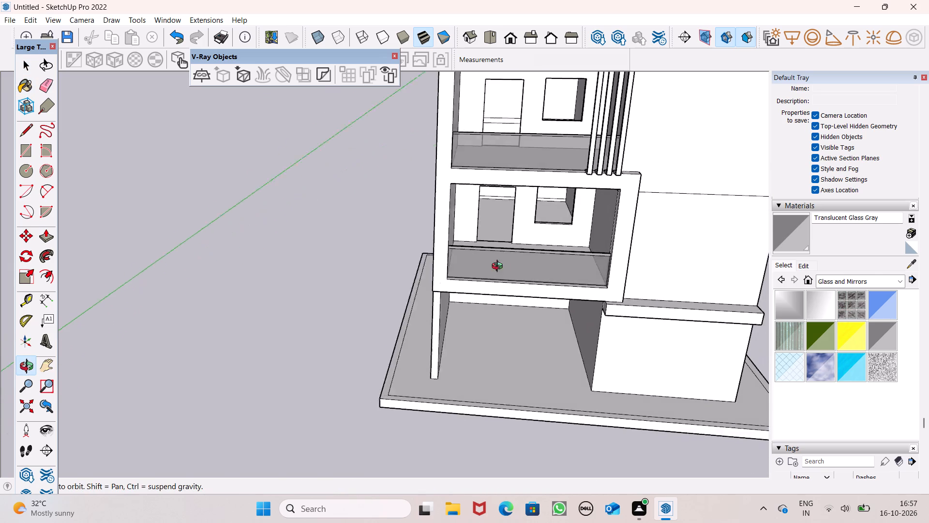
middle_click_drag(499, 267, 524, 274)
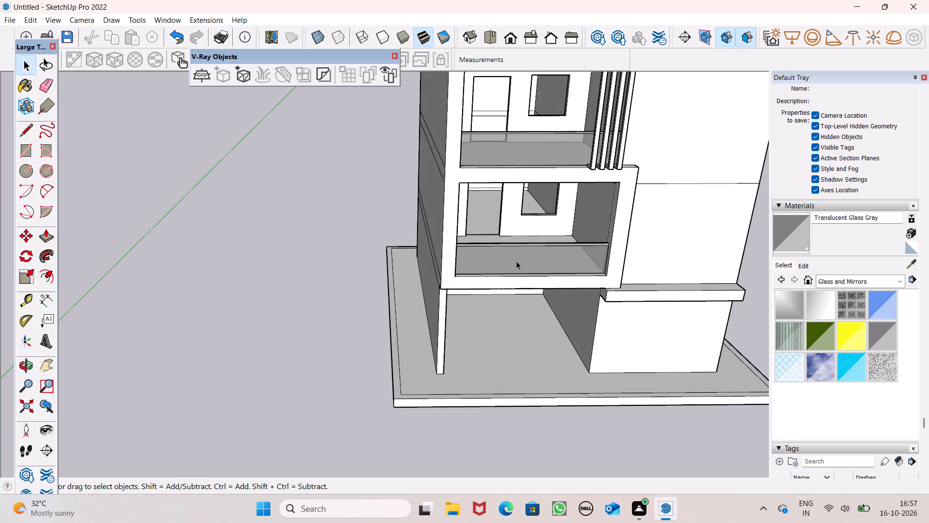
scroll(564, 267, "up", 3)
scroll(537, 277, "down", 5)
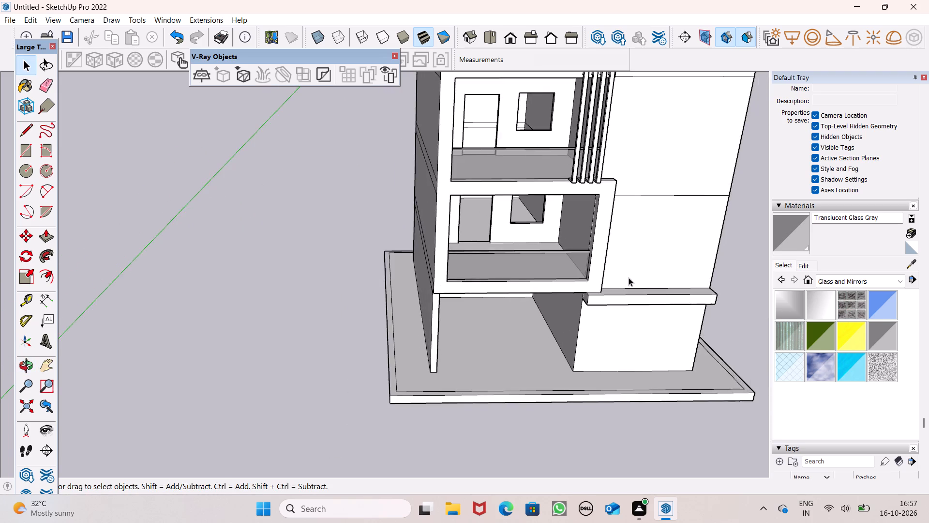
middle_click_drag(632, 272, 647, 200)
scroll(609, 210, "up", 2)
scroll(605, 229, "down", 5)
middle_click_drag(614, 284, 574, 354)
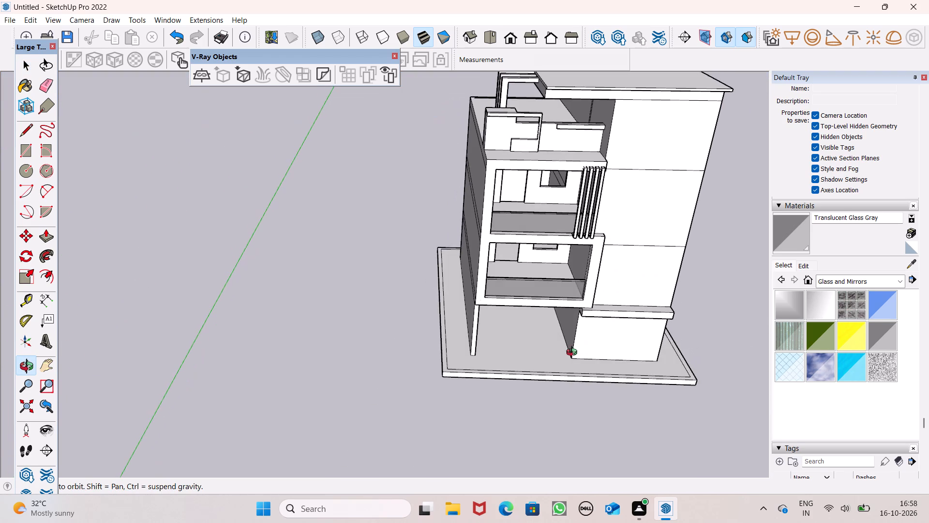
middle_click_drag(574, 354, 562, 335)
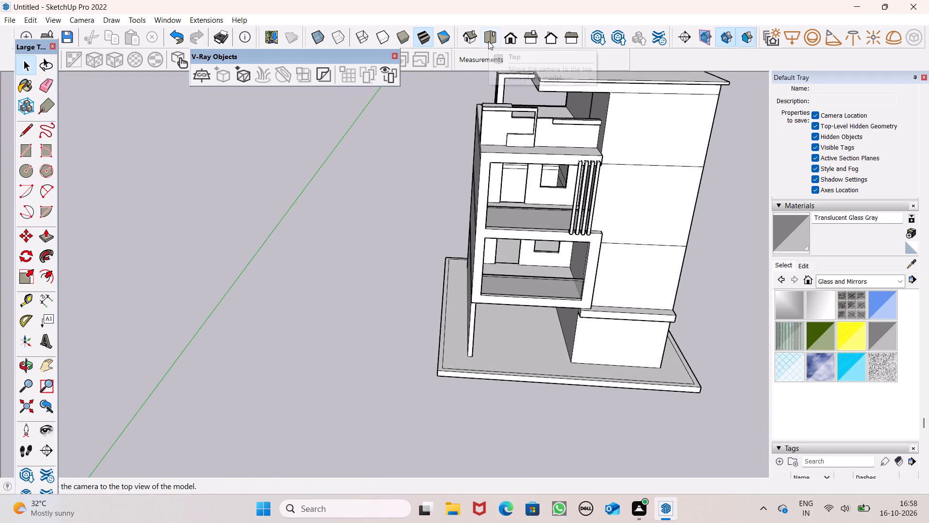
Draw a square of about 4 1/4" by 4 1/4" on the lower balcony's front beam, near its left end below the glass.
left_click(503, 32)
scroll(481, 245, "down", 3)
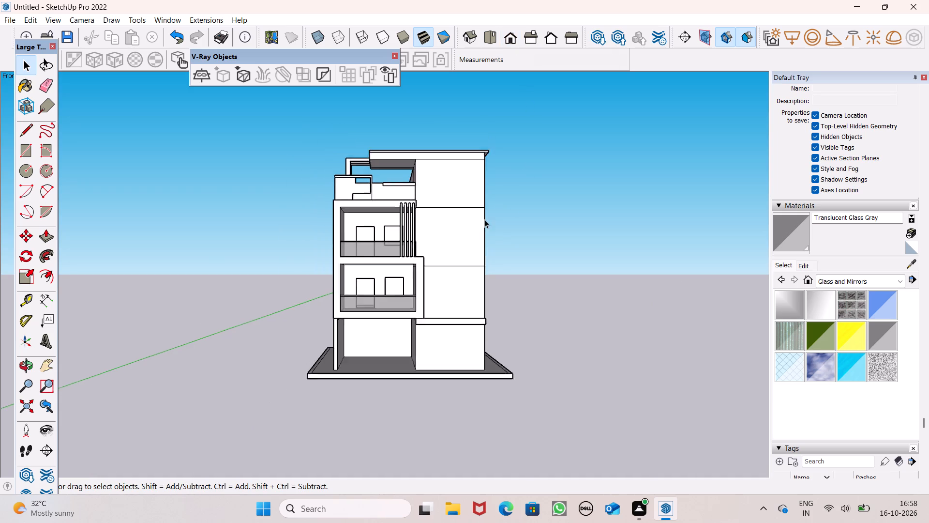
scroll(484, 219, "down", 2)
middle_click_drag(480, 243, 483, 377)
scroll(462, 378, "up", 7)
scroll(362, 255, "up", 5)
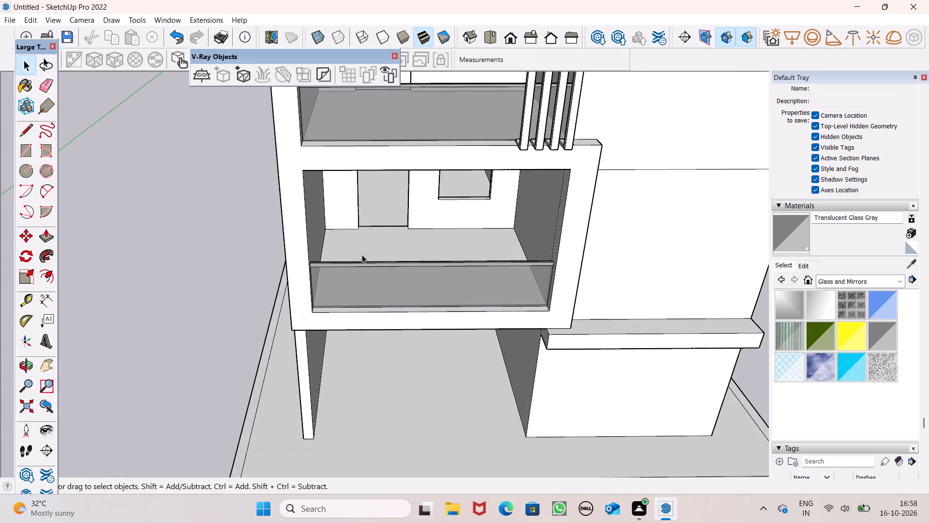
scroll(390, 274, "up", 4)
scroll(389, 274, "down", 3)
scroll(380, 290, "up", 1)
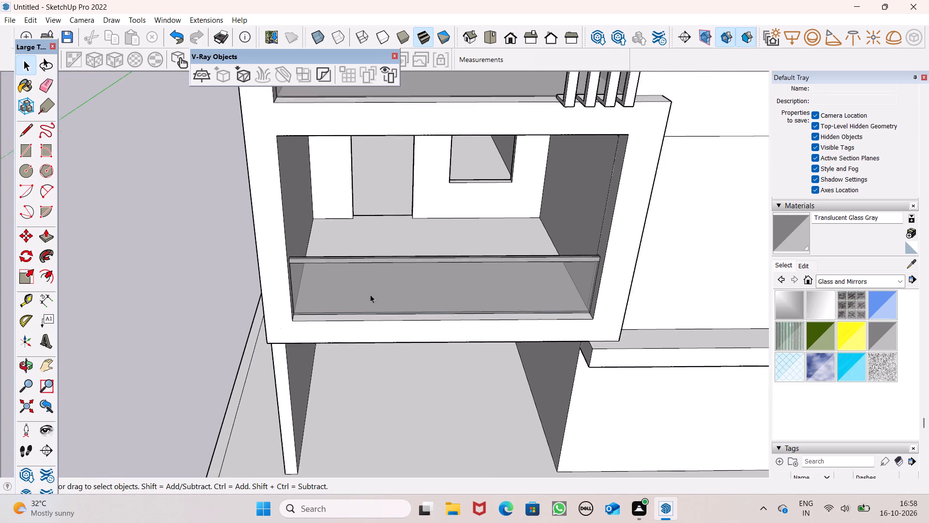
scroll(370, 294, "up", 1)
left_click(23, 149)
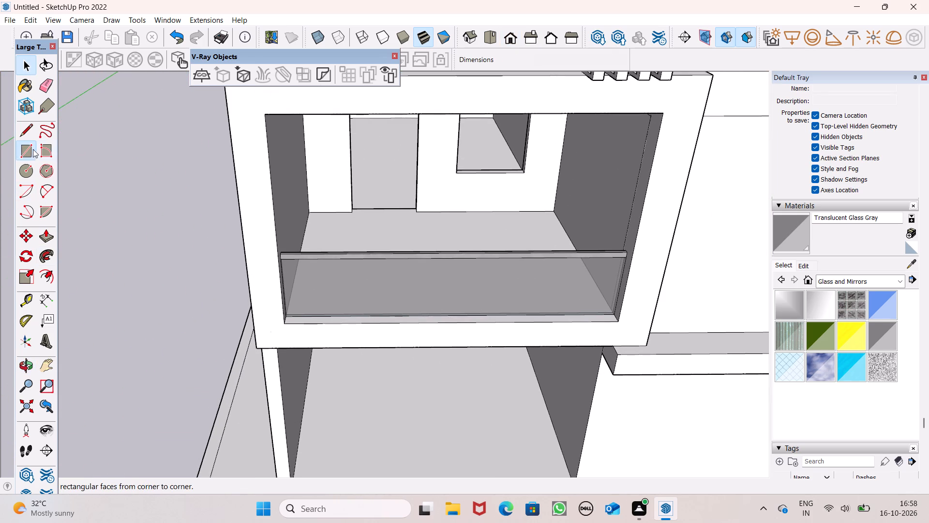
scroll(220, 257, "up", 2)
scroll(285, 283, "down", 3)
middle_click_drag(312, 318, 288, 297)
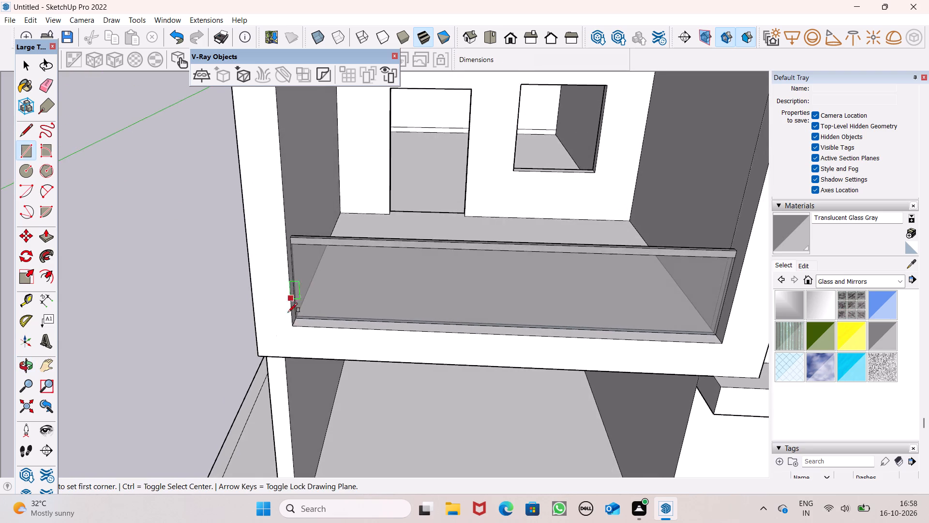
scroll(301, 348, "up", 6)
scroll(309, 314, "down", 2)
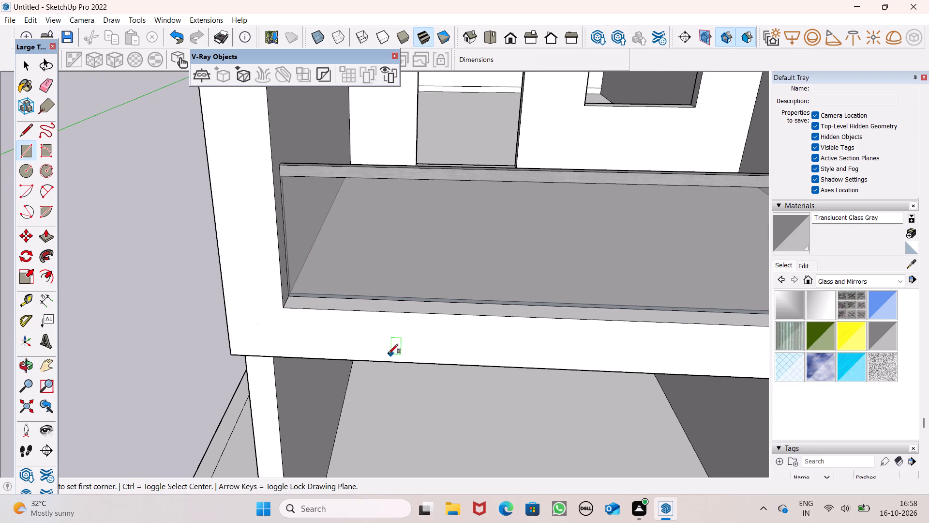
scroll(360, 342, "up", 3)
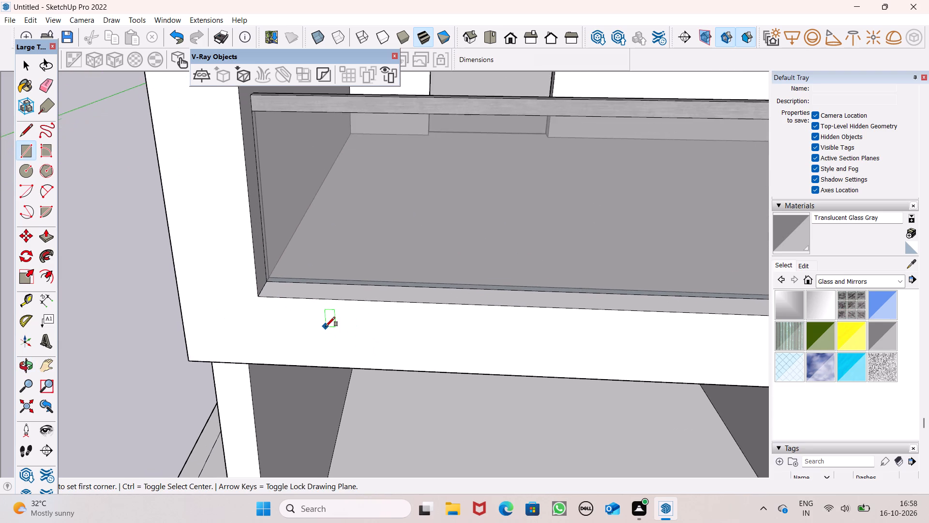
scroll(326, 326, "up", 3)
scroll(305, 314, "down", 18)
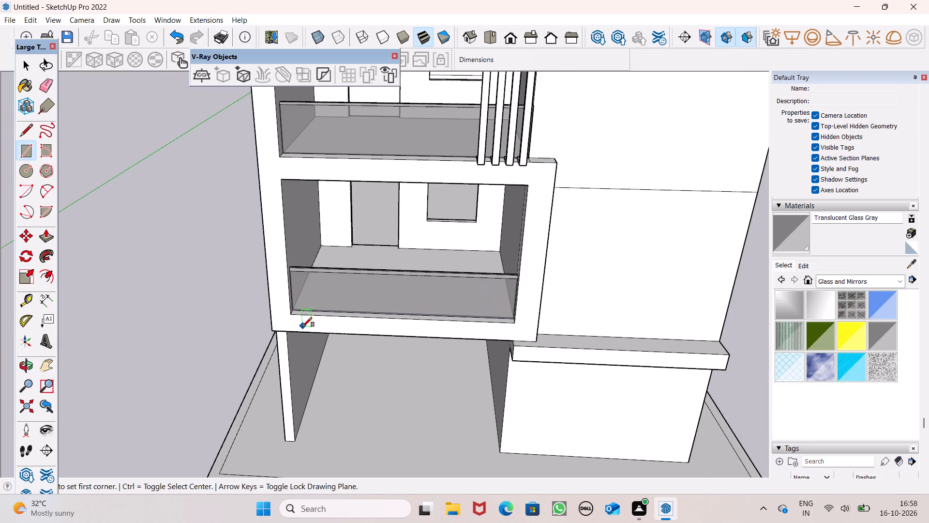
scroll(325, 318, "up", 9)
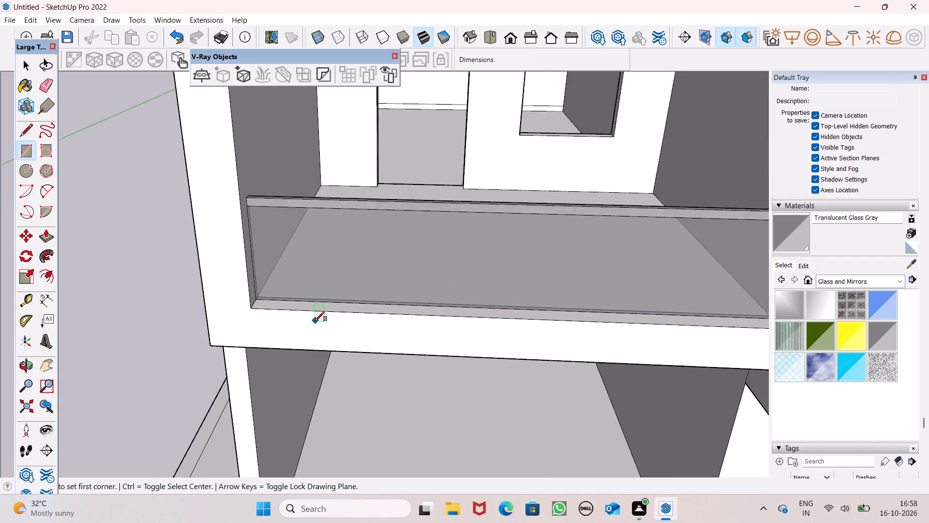
scroll(315, 321, "up", 5)
scroll(283, 310, "down", 4)
middle_click_drag(287, 328, 289, 298)
scroll(288, 298, "up", 5)
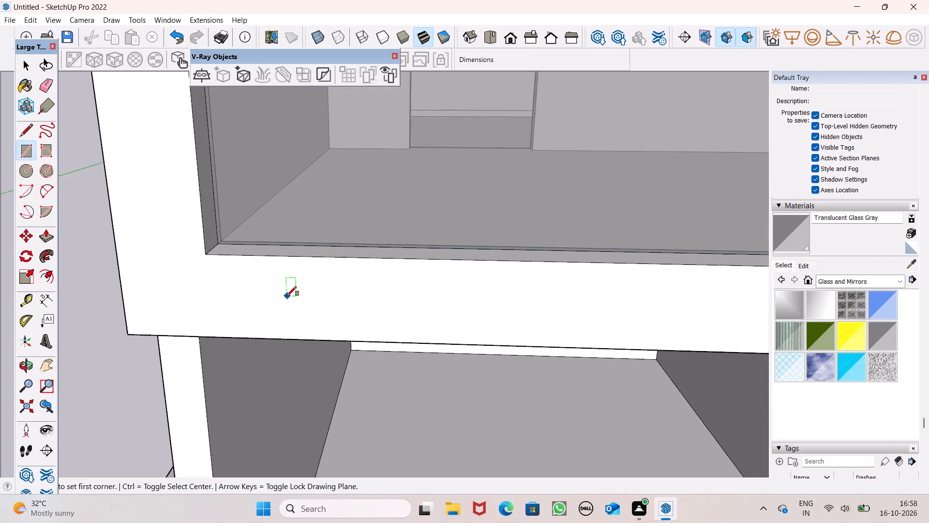
left_click(269, 265)
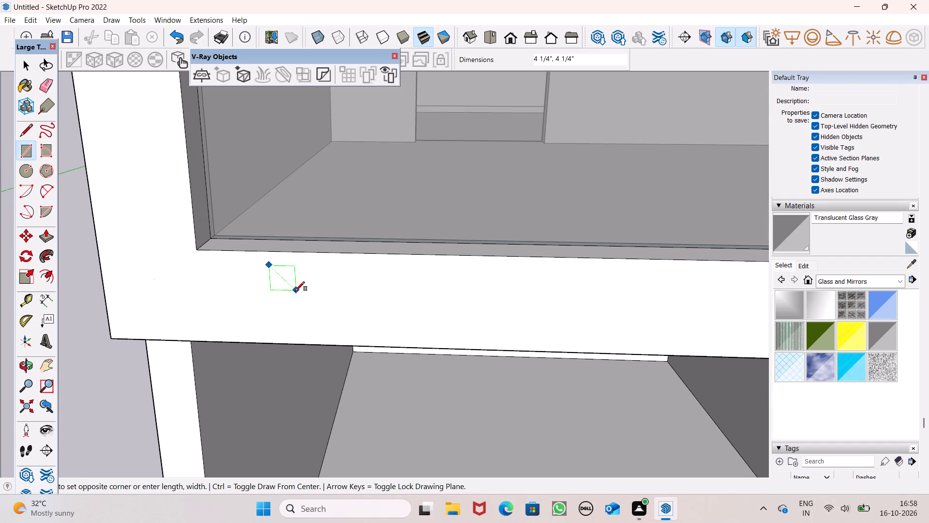
left_click(296, 291)
Move the small square face down the beam by about 1 5/16".
key("space")
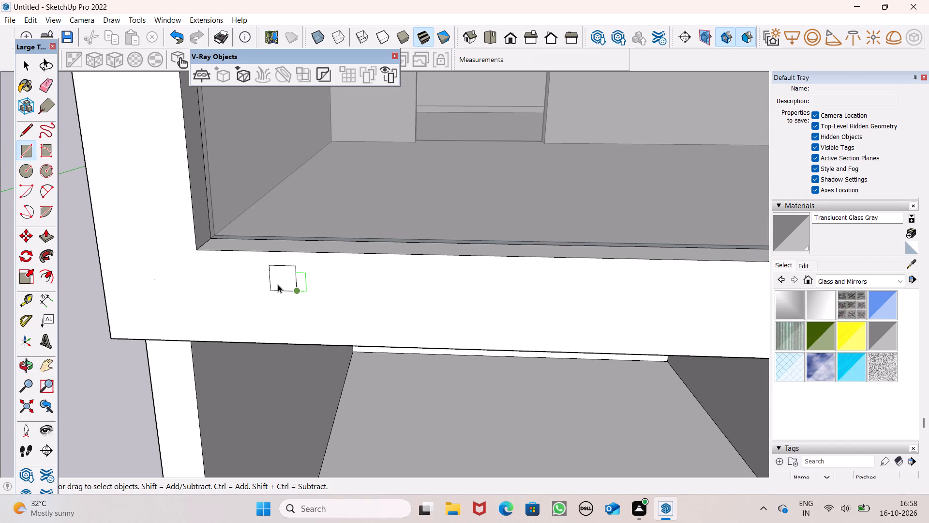
double_click(278, 284)
key("m")
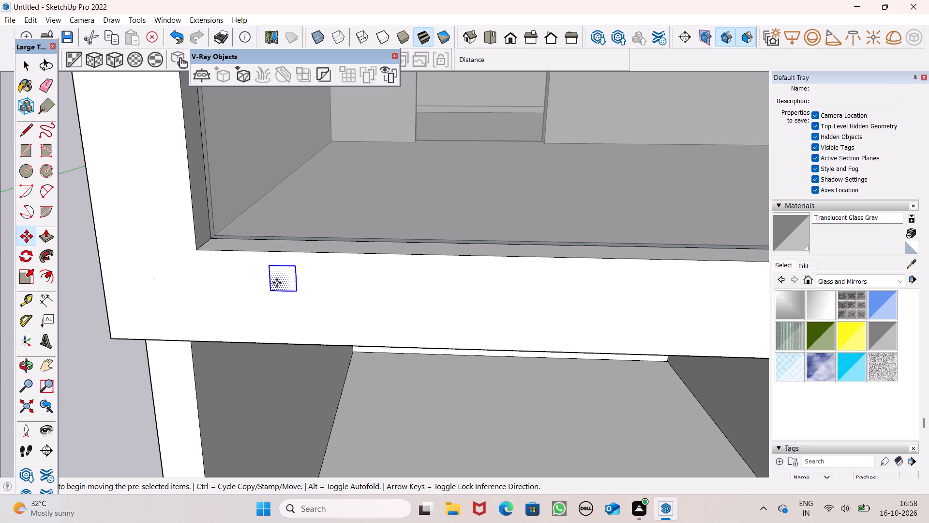
key("Return")
left_click_drag(295, 291, 296, 299)
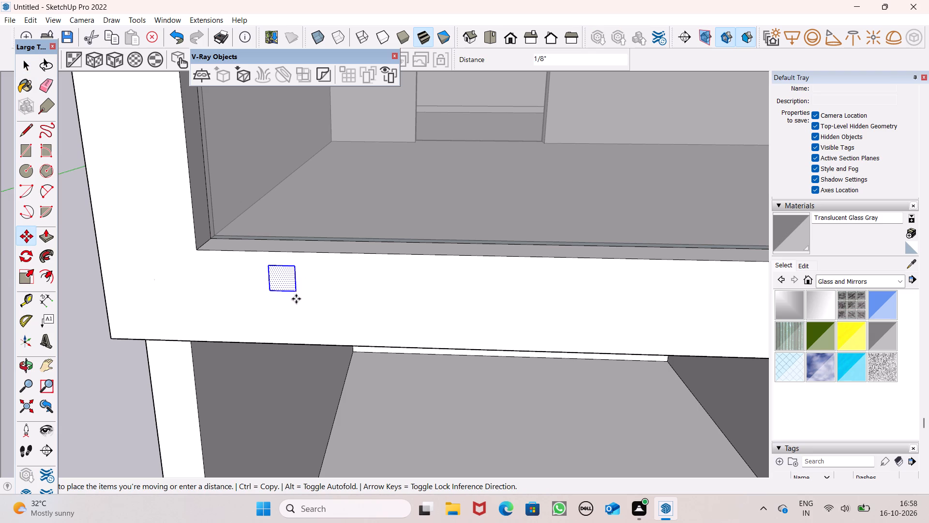
left_click_drag(296, 299, 297, 299)
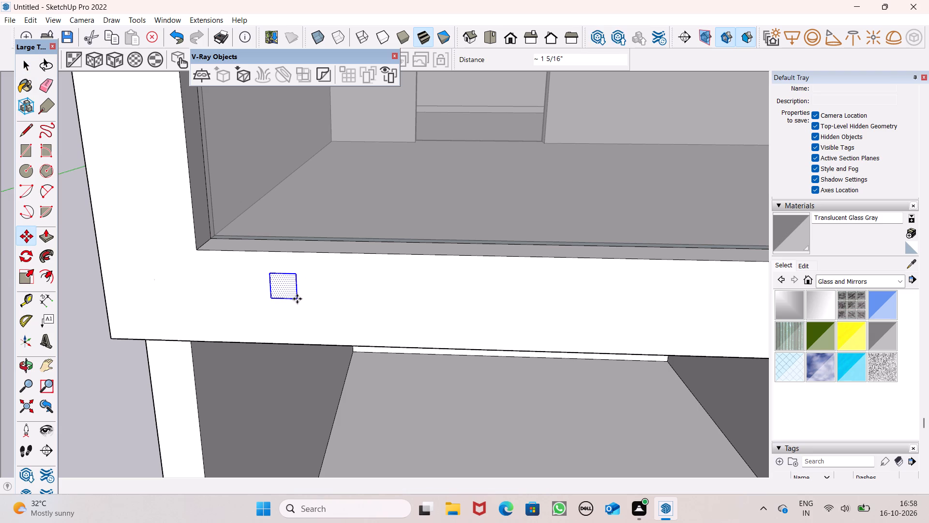
Copy the square three times along the beam, about 8 1/2" apart, making a row of four.
left_click_drag(297, 299, 345, 297)
left_click_drag(343, 299, 397, 299)
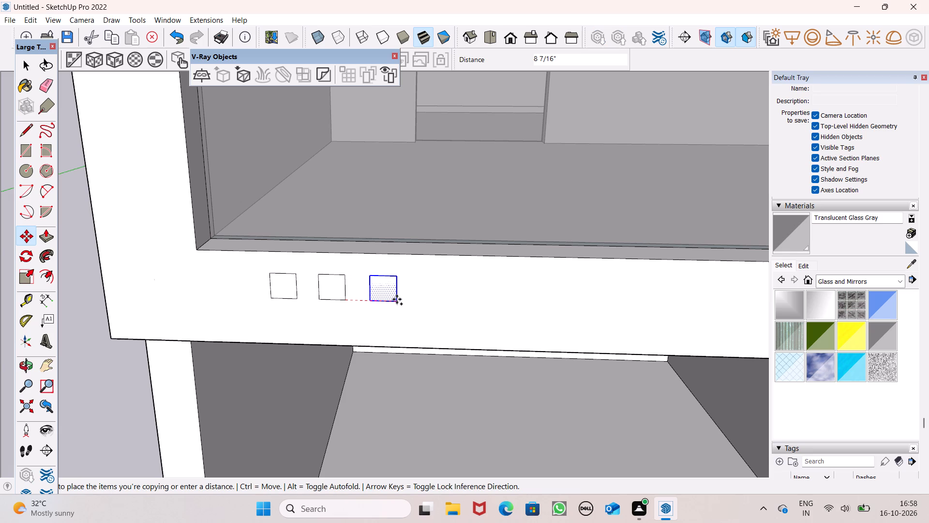
left_click_drag(397, 299, 396, 298)
left_click_drag(396, 298, 444, 290)
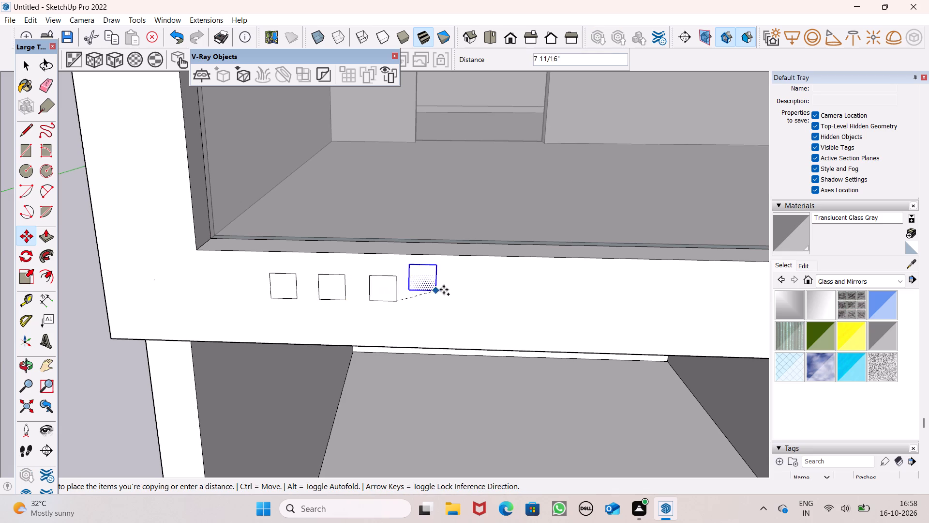
left_click_drag(444, 290, 449, 299)
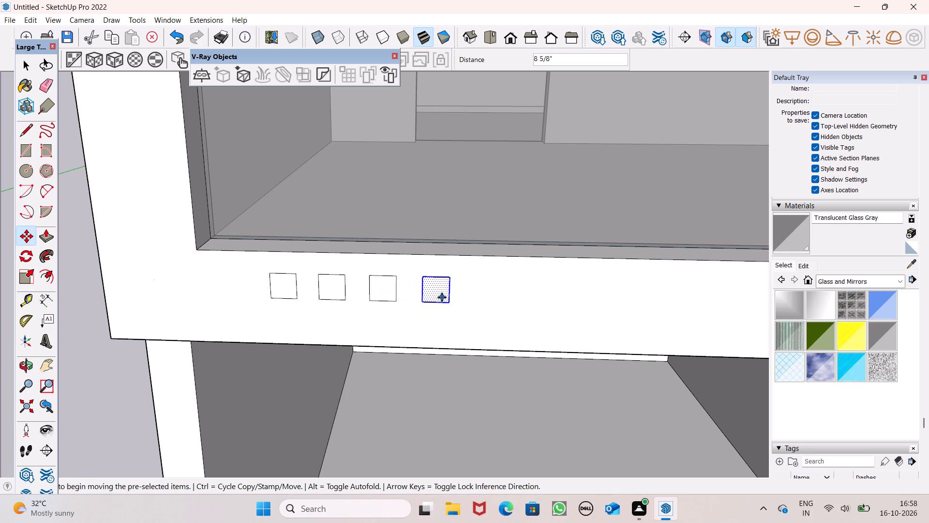
key("space")
scroll(425, 269, "down", 6)
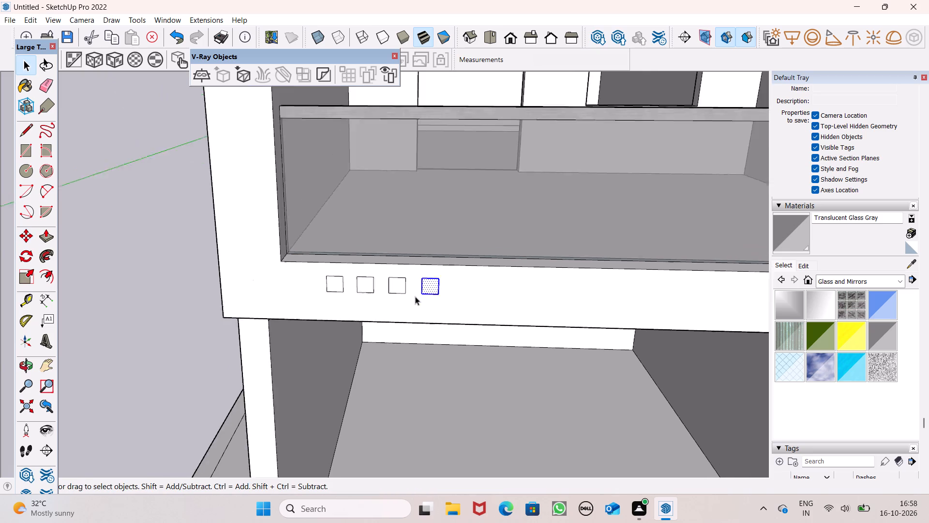
scroll(415, 296, "down", 4)
left_click(245, 274)
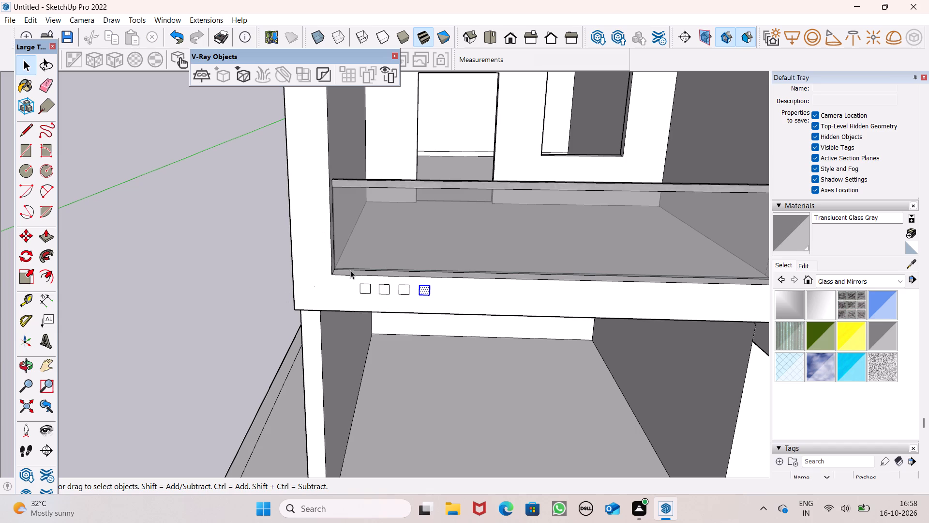
Push/Pull the leftmost square of the row 6" out from the beam face.
scroll(388, 342, "down", 3)
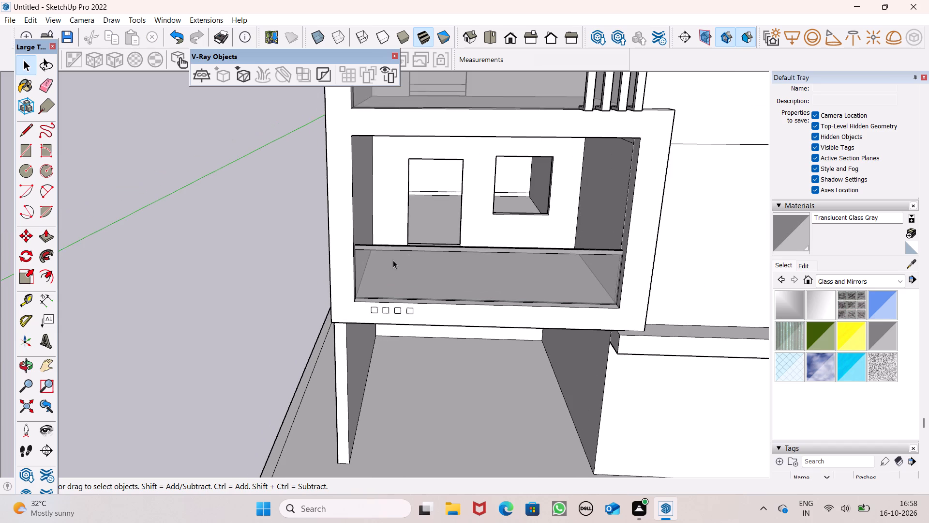
scroll(409, 254, "up", 2)
scroll(410, 251, "down", 1)
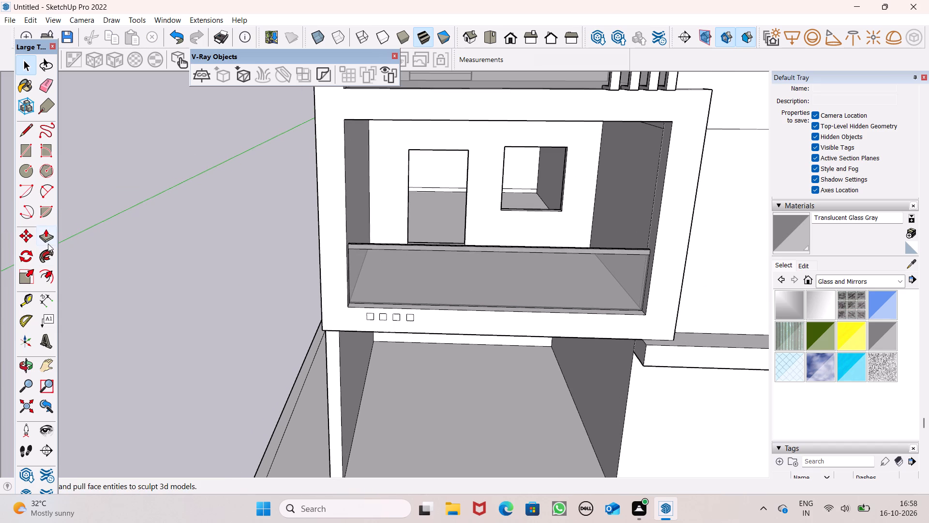
left_click(47, 243)
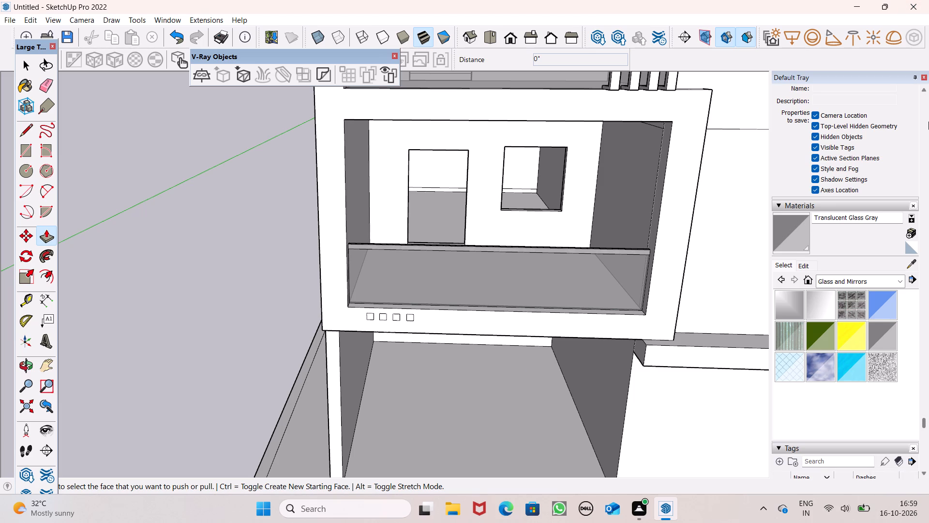
scroll(583, 256, "down", 1)
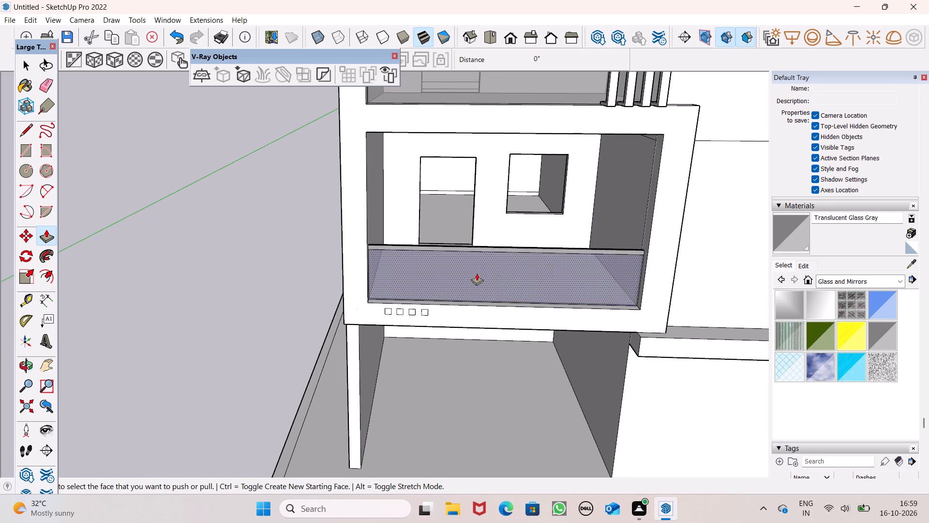
scroll(347, 268, "up", 6)
middle_click_drag(456, 333, 458, 382)
scroll(418, 395, "up", 4)
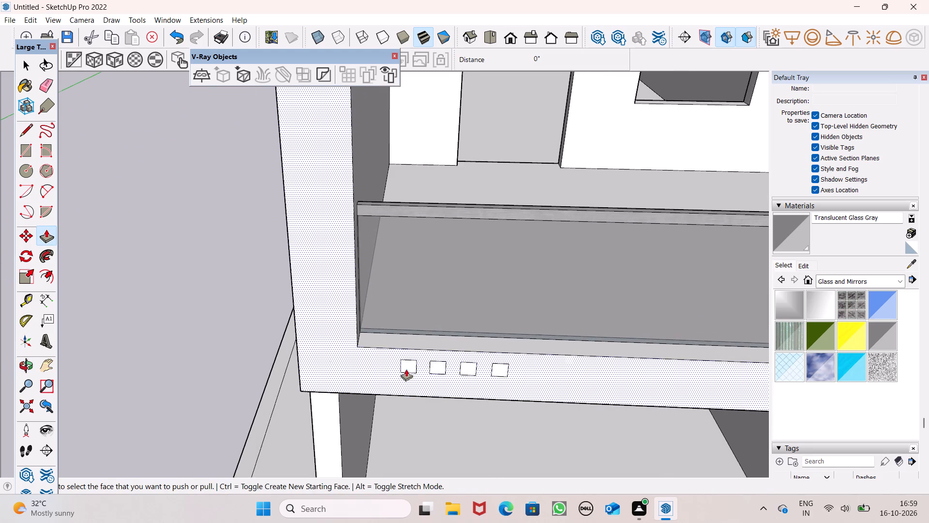
left_click_drag(409, 364, 405, 379)
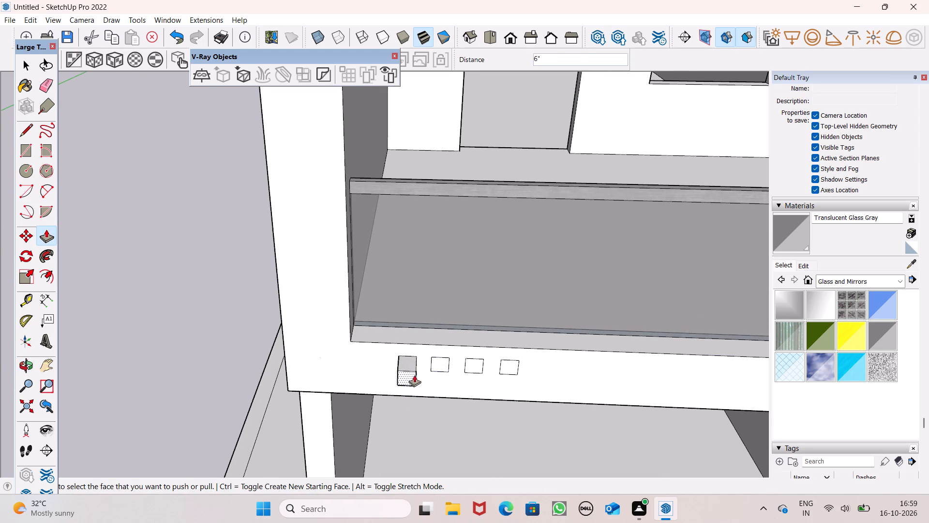
Extend the underside of the leftmost block downward by about 6 3/4", stopping just above the beam's bottom edge.
middle_click_drag(430, 373, 420, 400)
scroll(415, 403, "up", 2)
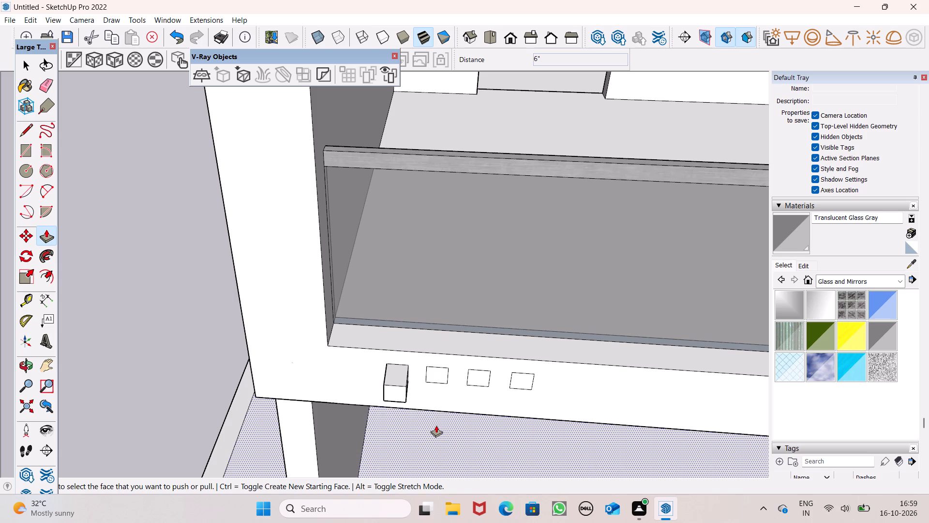
scroll(447, 414, "up", 2)
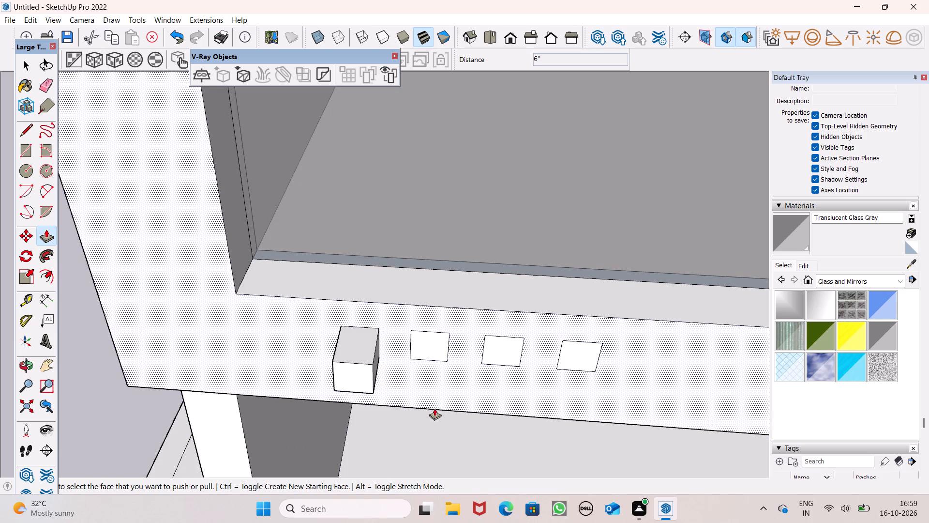
middle_click_drag(435, 408, 452, 224)
scroll(377, 329, "up", 2)
middle_click_drag(376, 343, 383, 242)
left_click_drag(366, 316, 367, 389)
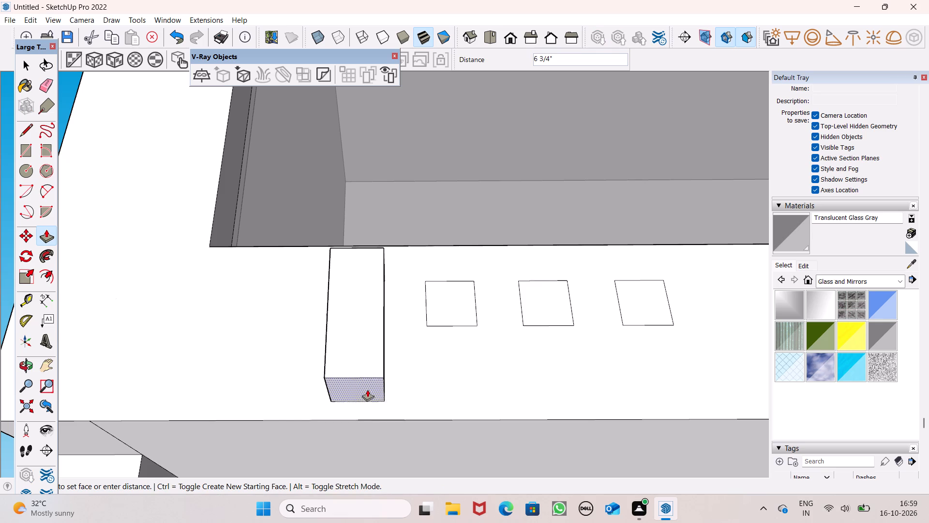
left_click_drag(367, 389, 367, 392)
Extrude the other three squares 6" to the first block's depth and extend their undersides down level with its bottom.
left_click_drag(449, 305, 389, 302)
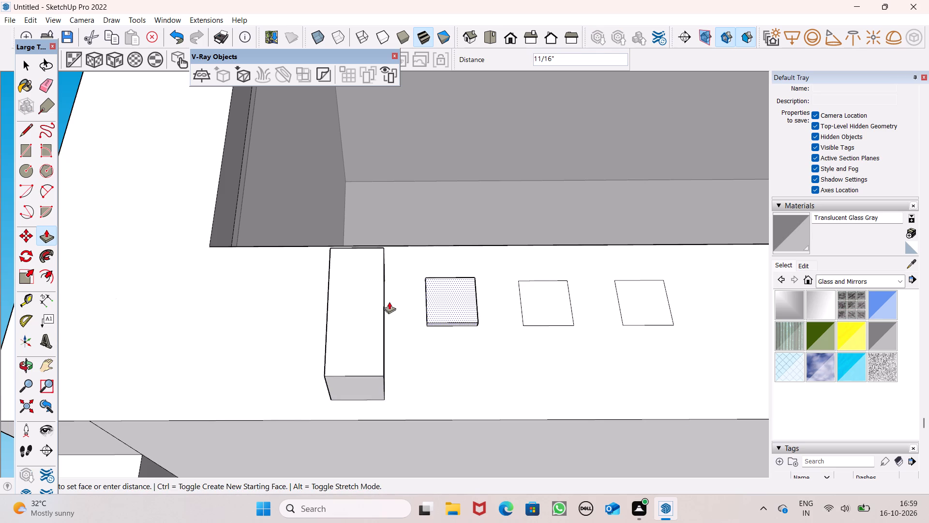
left_click_drag(389, 302, 378, 299)
left_click_drag(442, 307, 387, 381)
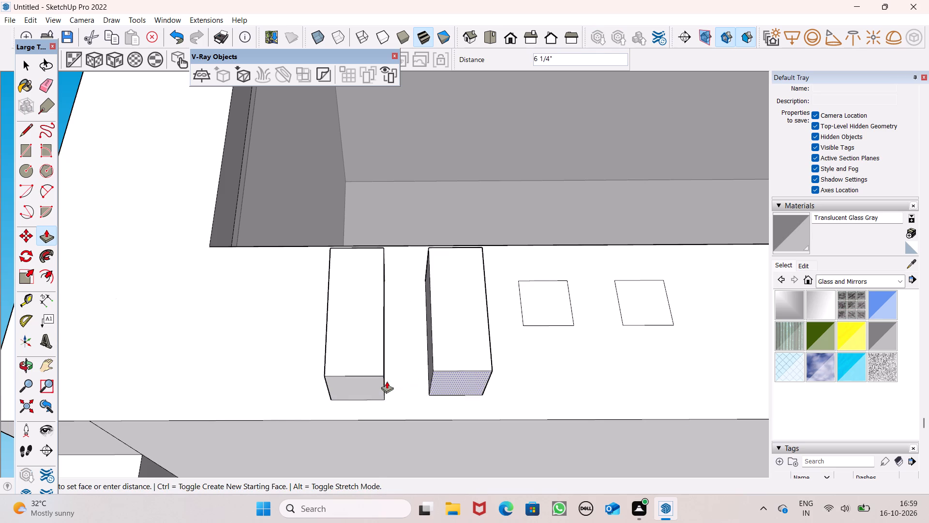
left_click_drag(387, 381, 384, 382)
left_click_drag(532, 308, 487, 279)
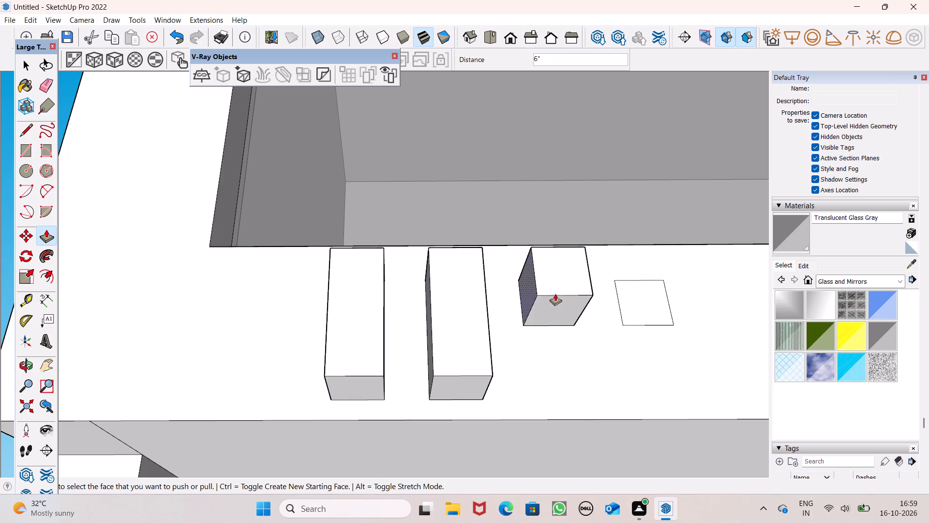
left_click_drag(556, 302, 495, 376)
left_click_drag(638, 302, 590, 278)
left_click_drag(657, 306, 644, 332)
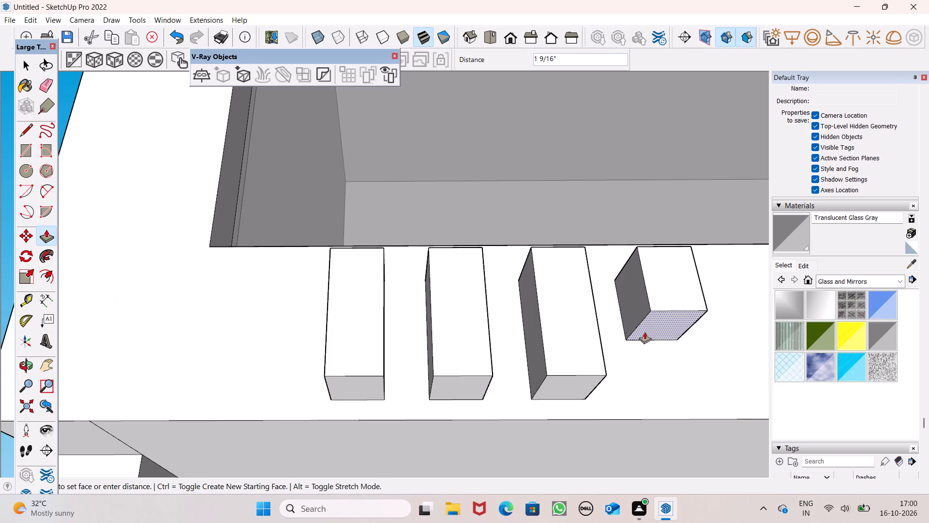
left_click_drag(644, 332, 599, 371)
scroll(579, 298, "down", 5)
left_click_drag(635, 347, 610, 358)
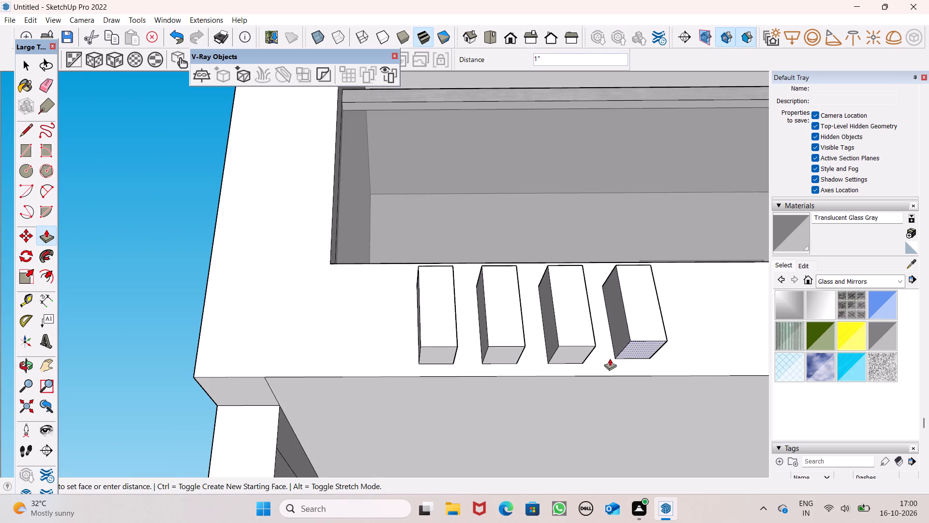
left_click_drag(610, 358, 581, 357)
scroll(591, 274, "down", 5)
middle_click_drag(586, 296, 568, 471)
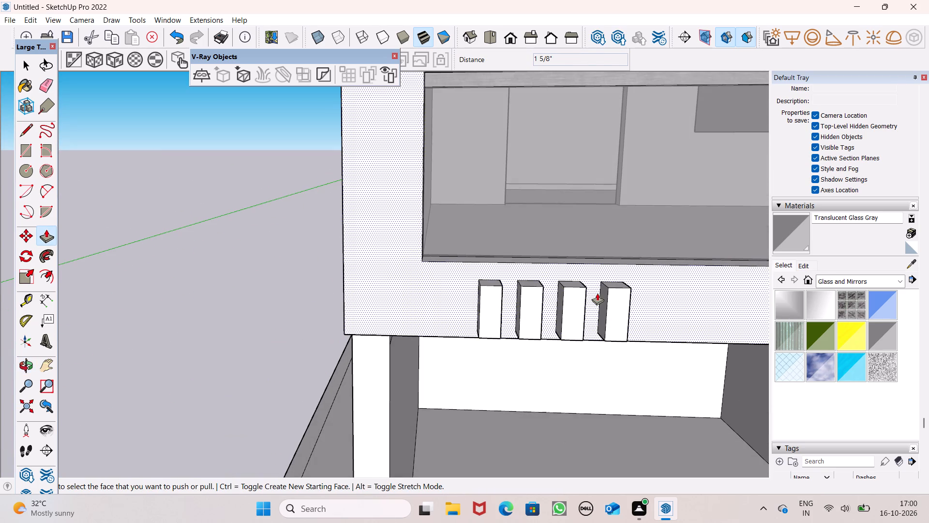
Push the tops of all four blocks on the lower balcony beam down by about 6 13/16", keeping them level with each other.
scroll(595, 288, "down", 2)
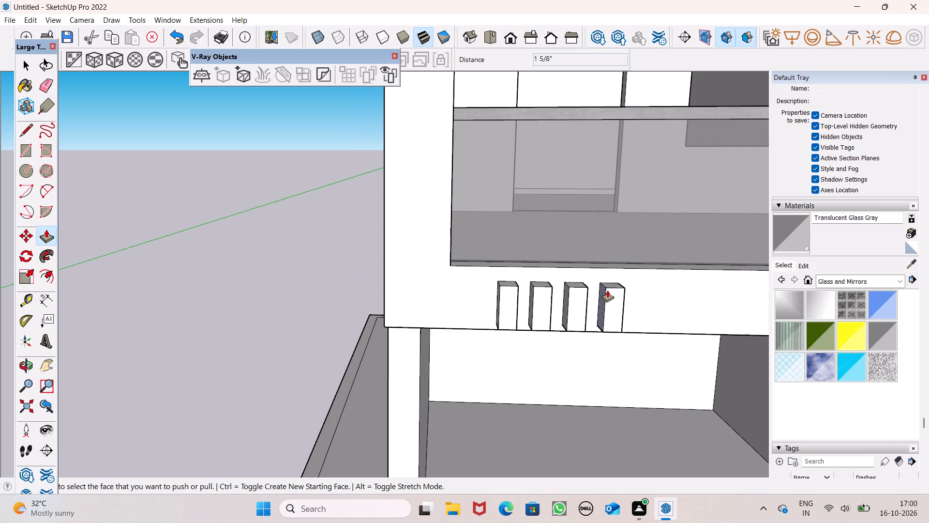
scroll(496, 362, "down", 4)
middle_click_drag(548, 298, 528, 407)
scroll(527, 408, "up", 5)
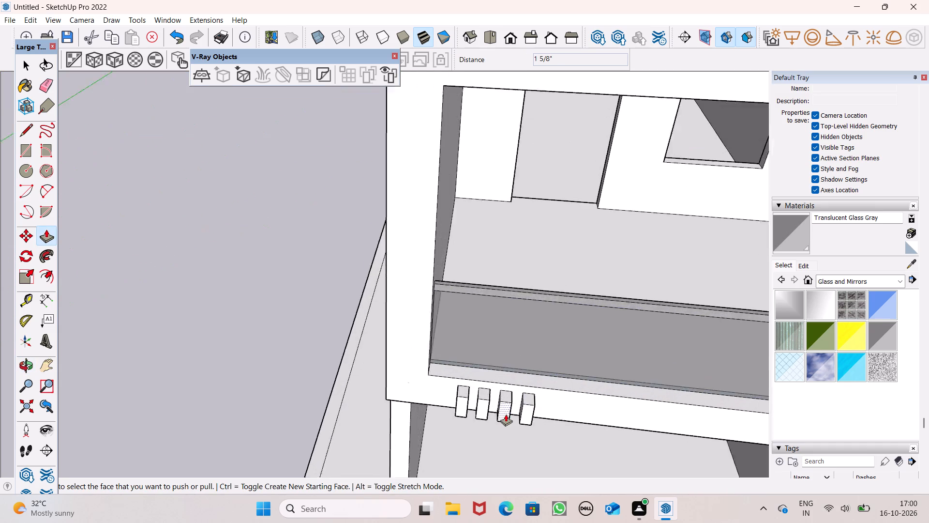
scroll(506, 414, "up", 1)
scroll(467, 398, "up", 5)
left_click_drag(447, 374, 450, 392)
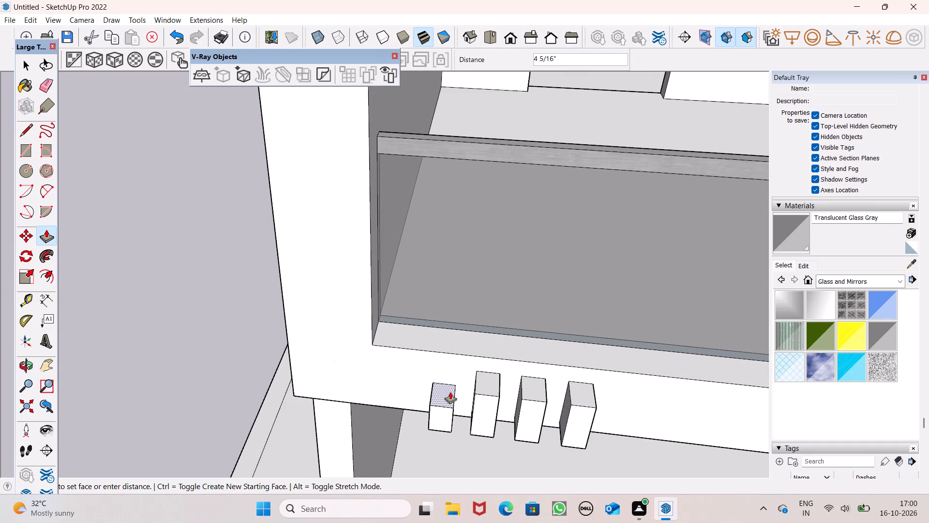
left_click_drag(450, 392, 449, 400)
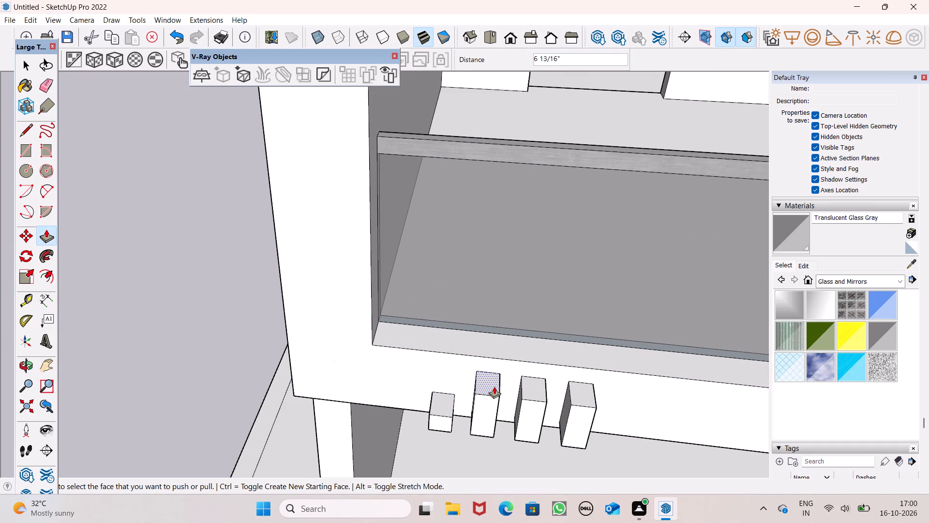
left_click_drag(494, 386, 444, 406)
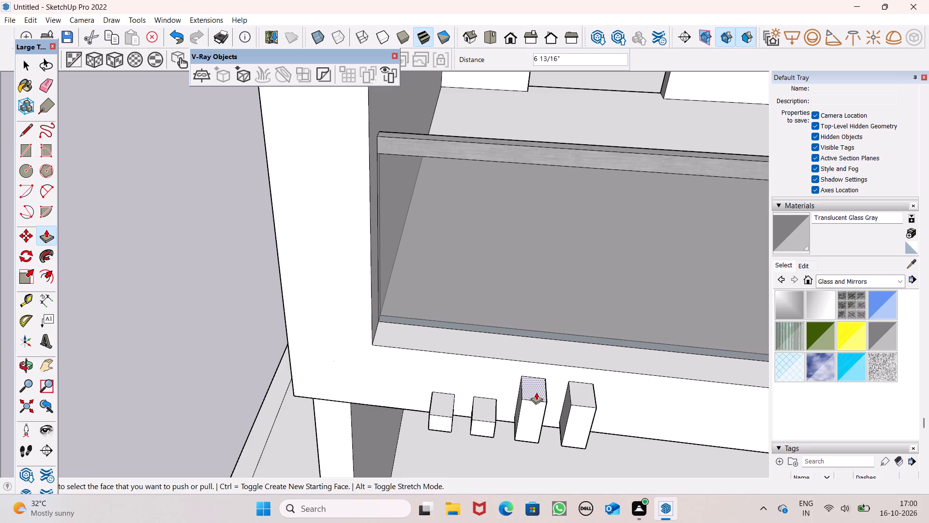
left_click_drag(536, 392, 494, 415)
left_click_drag(581, 392, 562, 408)
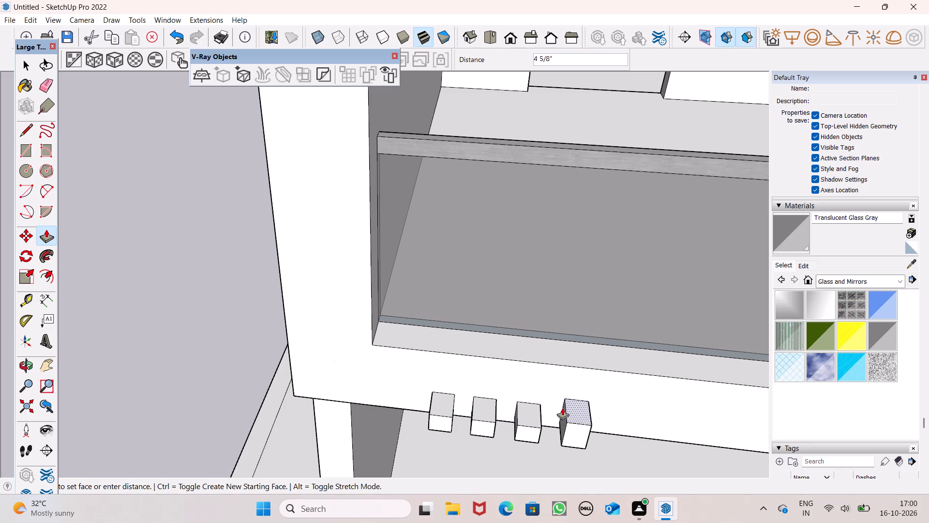
left_click_drag(562, 408, 525, 414)
Inspect the four shortened blocks from the front, the side and above.
scroll(523, 374, "down", 4)
middle_click_drag(528, 416, 544, 291)
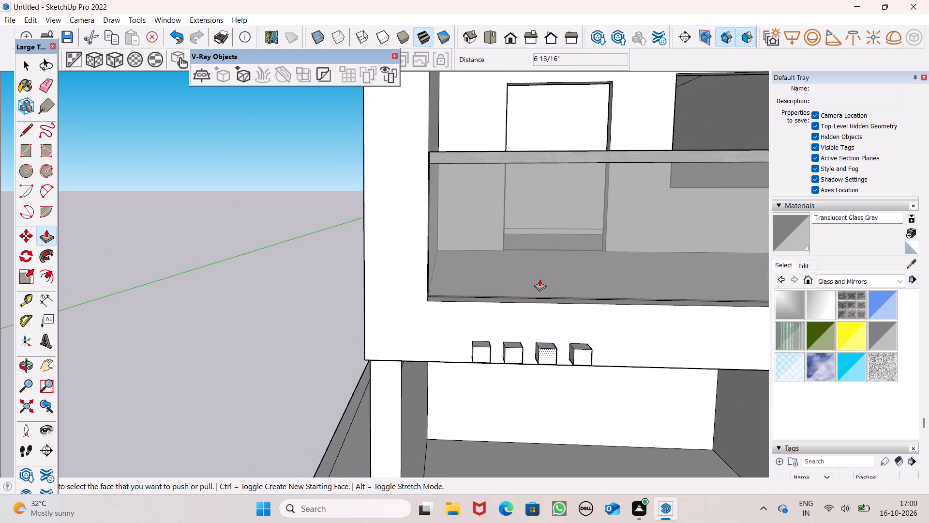
scroll(528, 277, "down", 3)
middle_click_drag(549, 307, 529, 213)
scroll(542, 238, "up", 8)
middle_click_drag(588, 280, 446, 336)
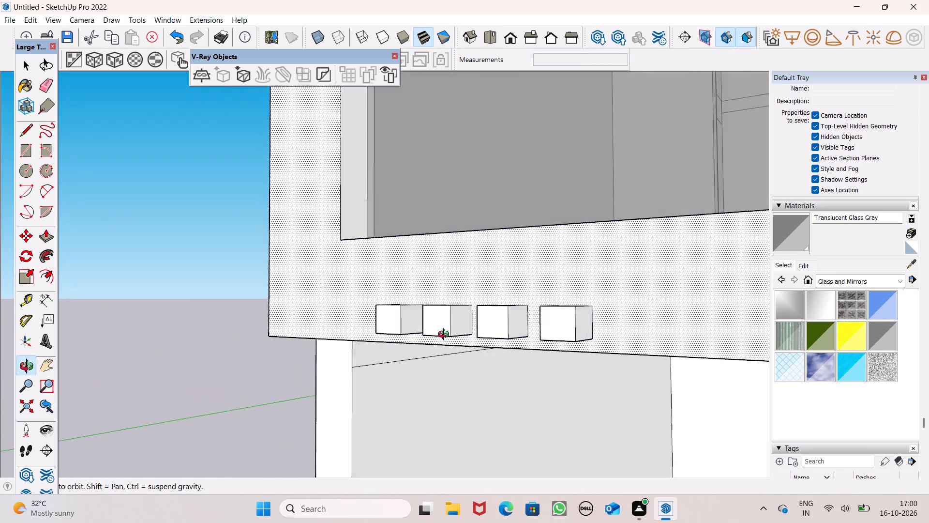
middle_click_drag(446, 336, 494, 363)
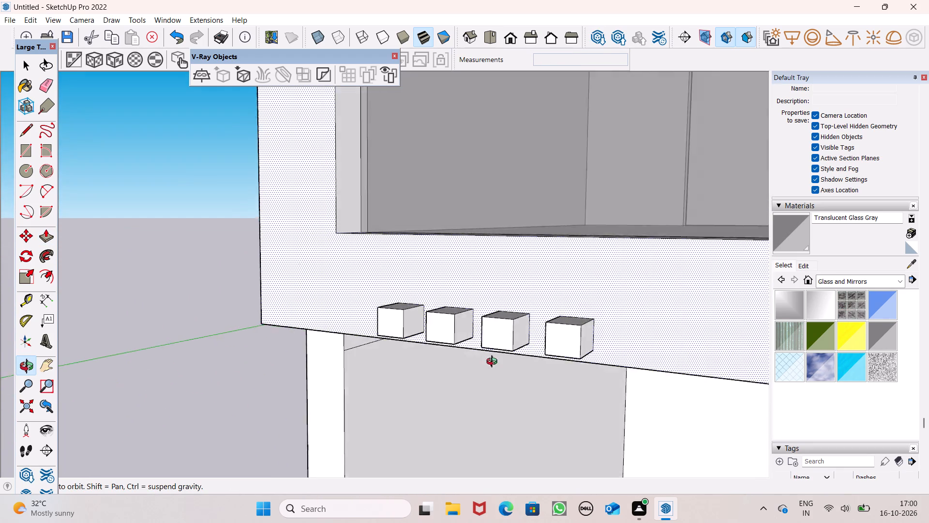
middle_click_drag(494, 363, 578, 304)
scroll(556, 277, "down", 1)
middle_click_drag(564, 294, 600, 369)
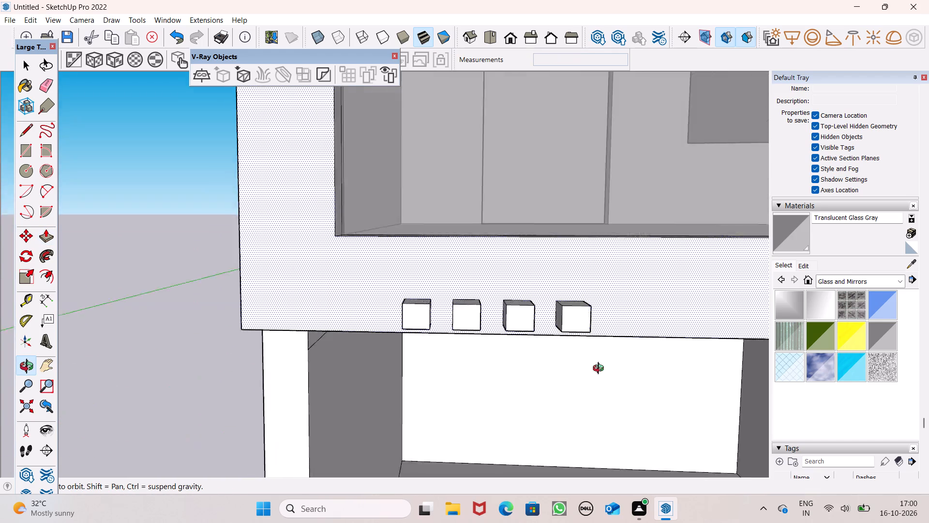
middle_click_drag(600, 369, 617, 423)
scroll(586, 325, "up", 7)
scroll(522, 249, "up", 1)
scroll(547, 273, "down", 3)
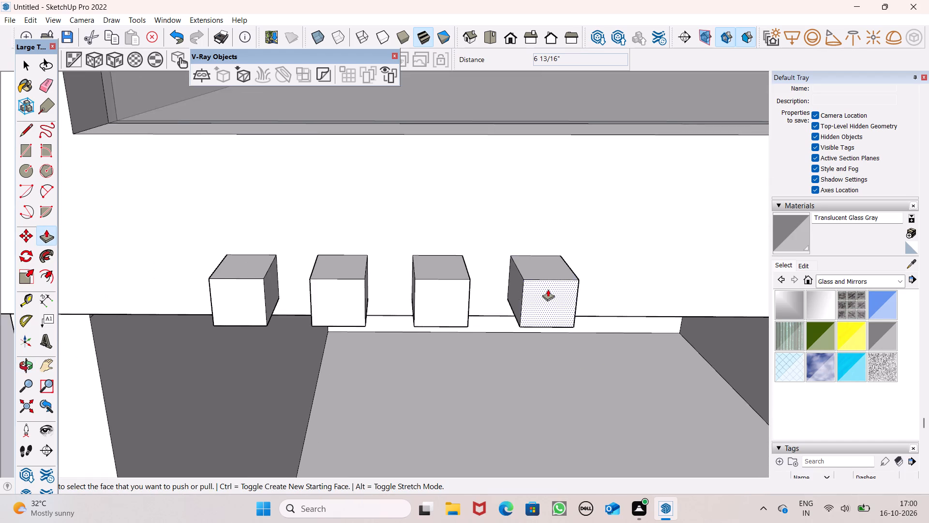
scroll(548, 289, "down", 8)
Split the four block tops across their middle with one line about 2' 5 7/16" long, erasing its segments in the gaps.
middle_click_drag(534, 304, 509, 435)
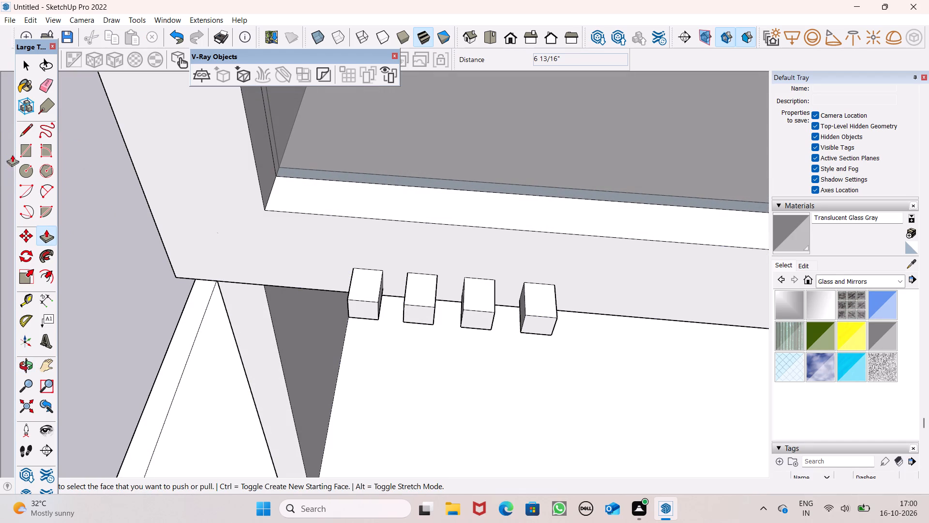
left_click(29, 134)
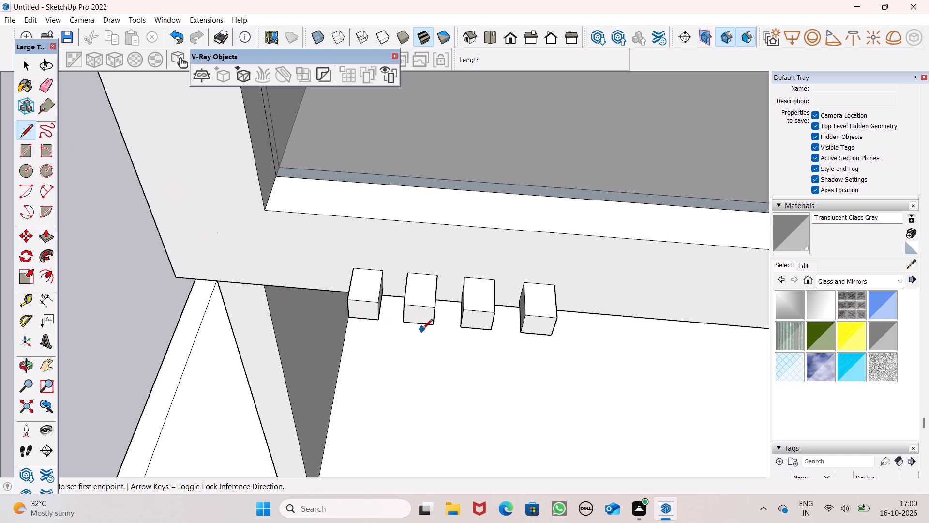
scroll(425, 330, "up", 2)
left_click_drag(315, 264, 322, 265)
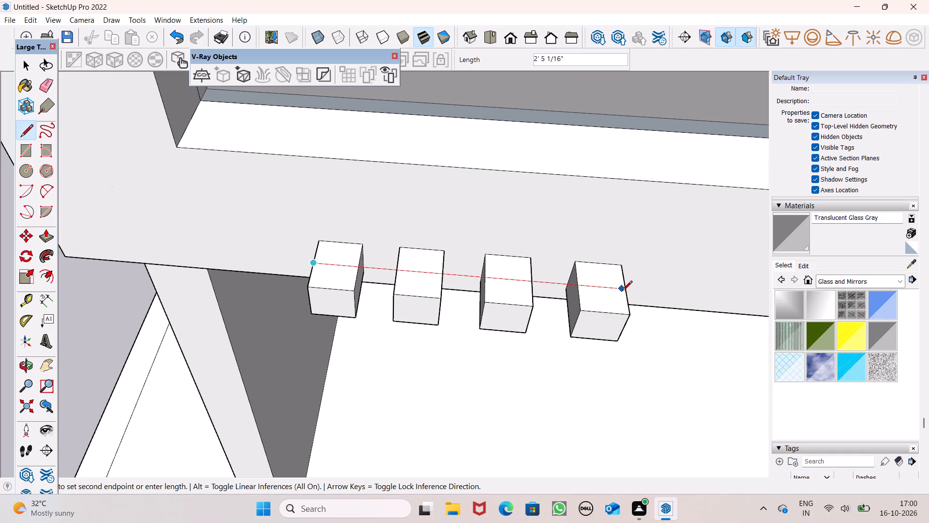
left_click(623, 291)
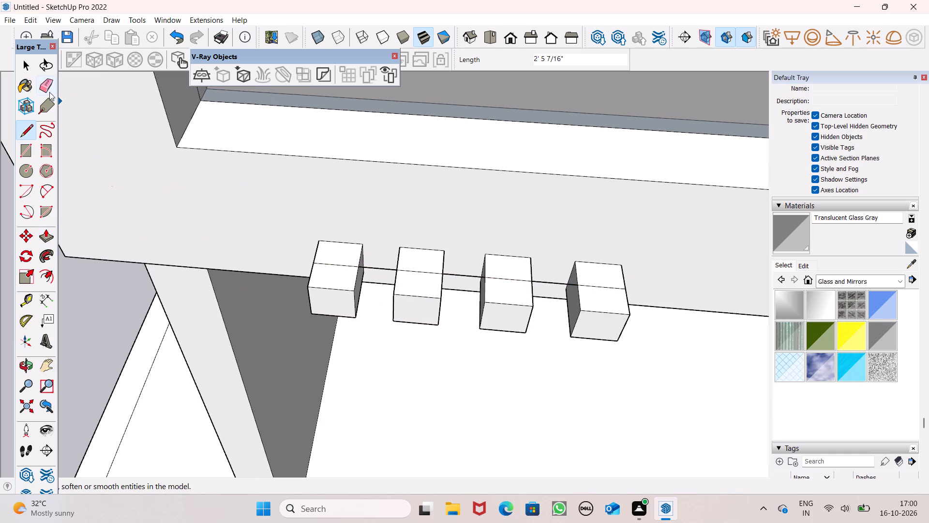
left_click(49, 83)
left_click(380, 269)
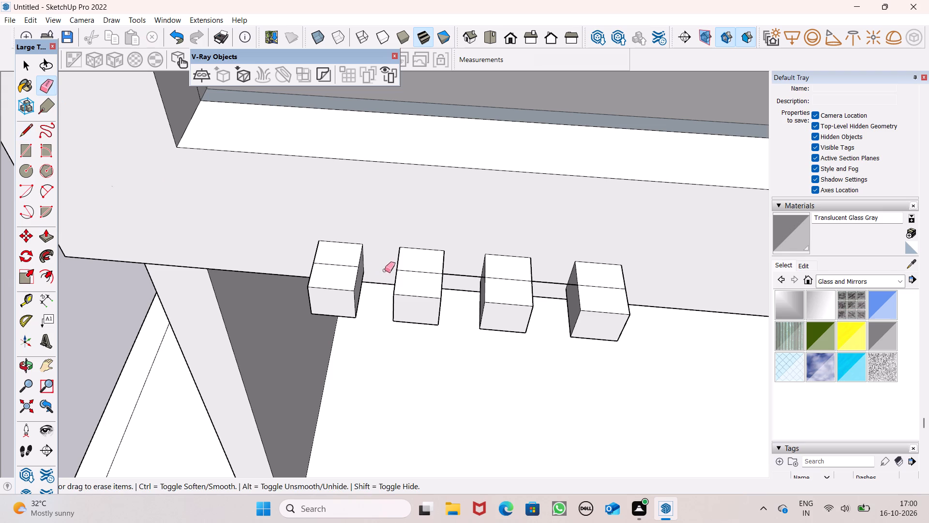
left_click_drag(456, 276, 461, 273)
left_click(544, 281)
Push/Pull the front half of each block top upward about 10' 5 3/16" to form four equal vertical slats.
left_click(52, 241)
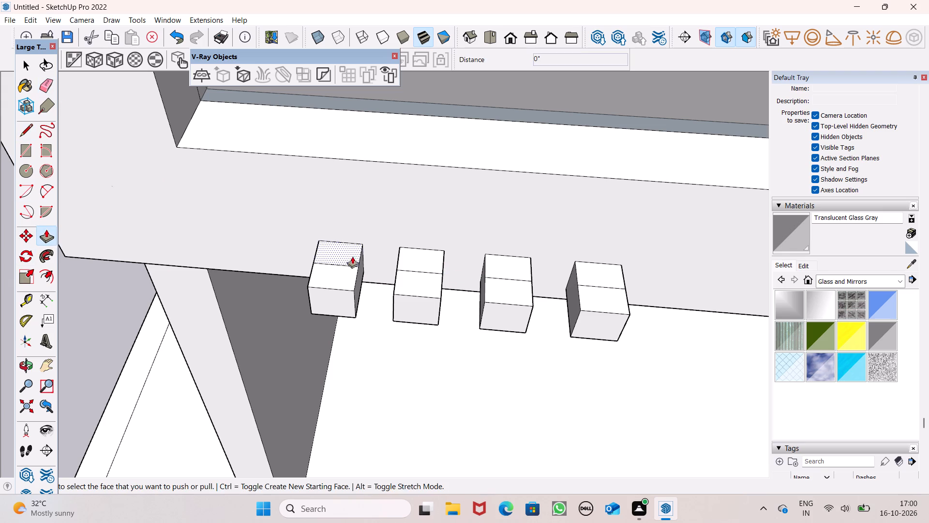
scroll(357, 268, "down", 4)
middle_click_drag(413, 308, 449, 394)
scroll(419, 343, "down", 10)
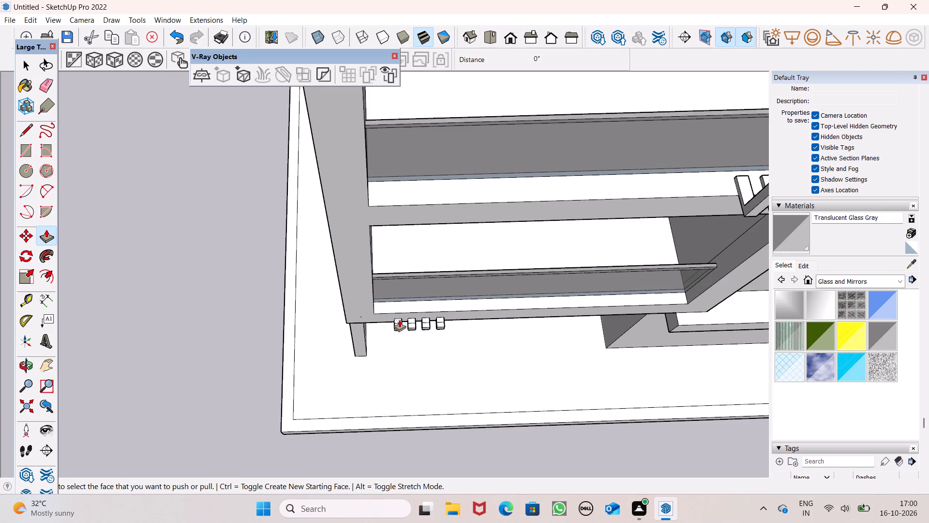
left_click_drag(398, 324, 400, 244)
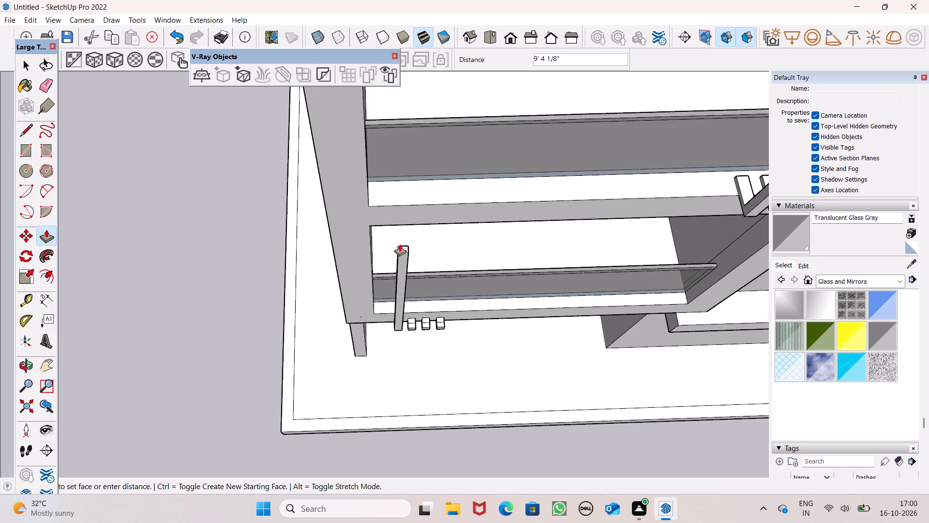
left_click_drag(400, 244, 395, 222)
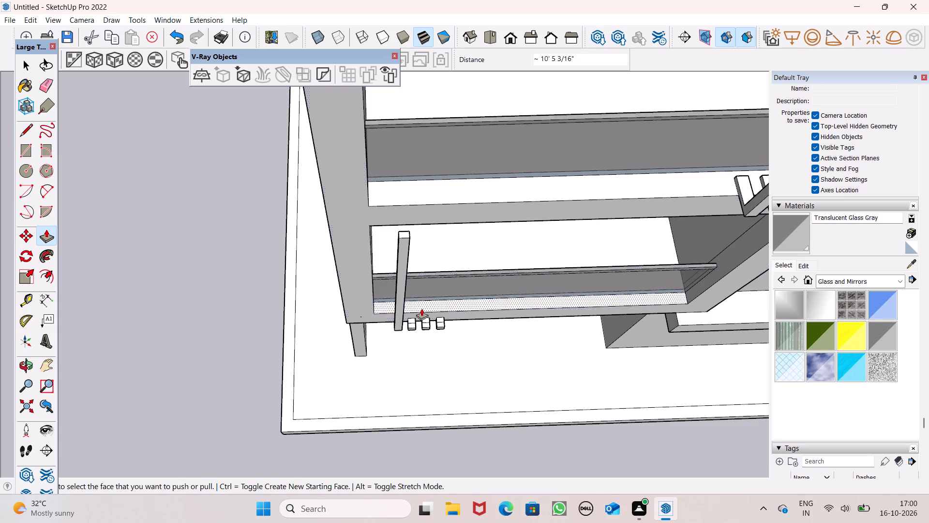
left_click_drag(411, 325, 408, 237)
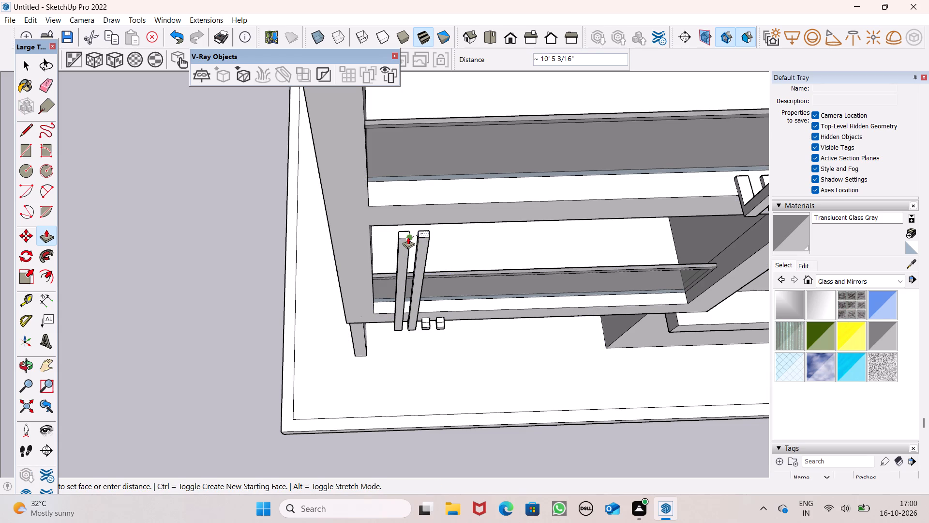
left_click_drag(408, 237, 408, 241)
left_click_drag(423, 325, 424, 323)
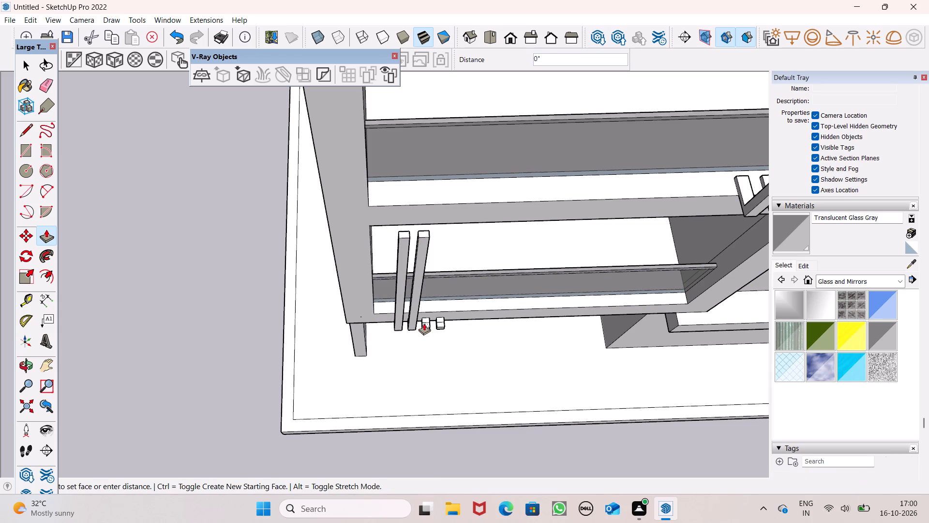
left_click_drag(424, 323, 430, 242)
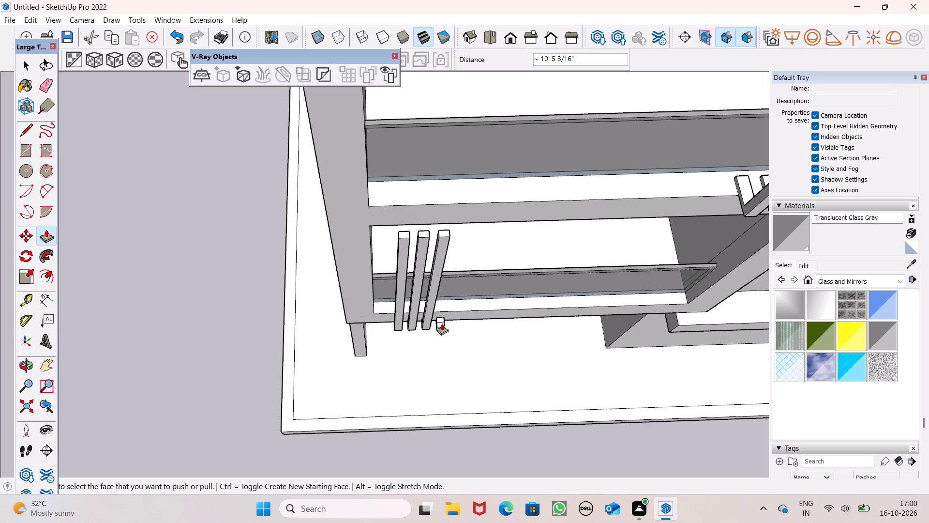
left_click_drag(441, 322, 450, 239)
Raise the top of the rightmost lower slat farther up in front of the beam above.
scroll(501, 238, "down", 2)
middle_click_drag(522, 255, 203, 147)
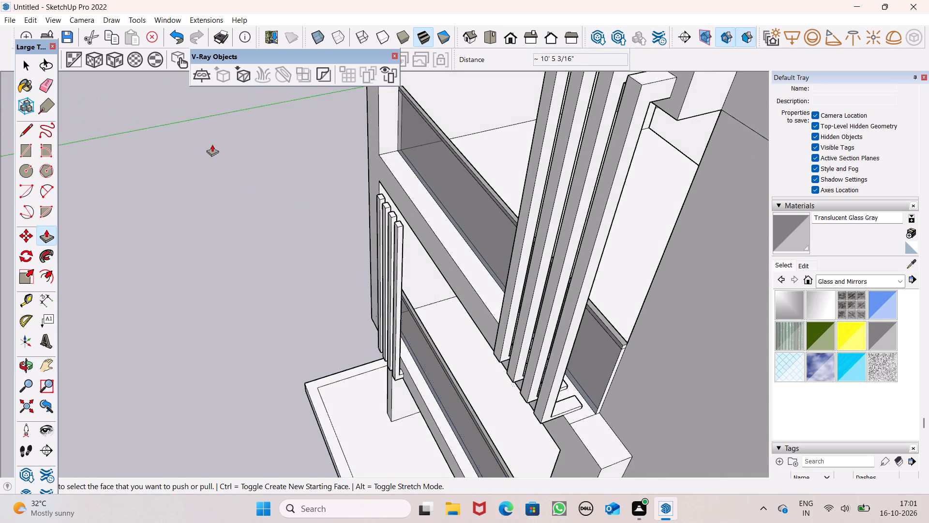
scroll(378, 144, "up", 5)
middle_click_drag(430, 269, 368, 242)
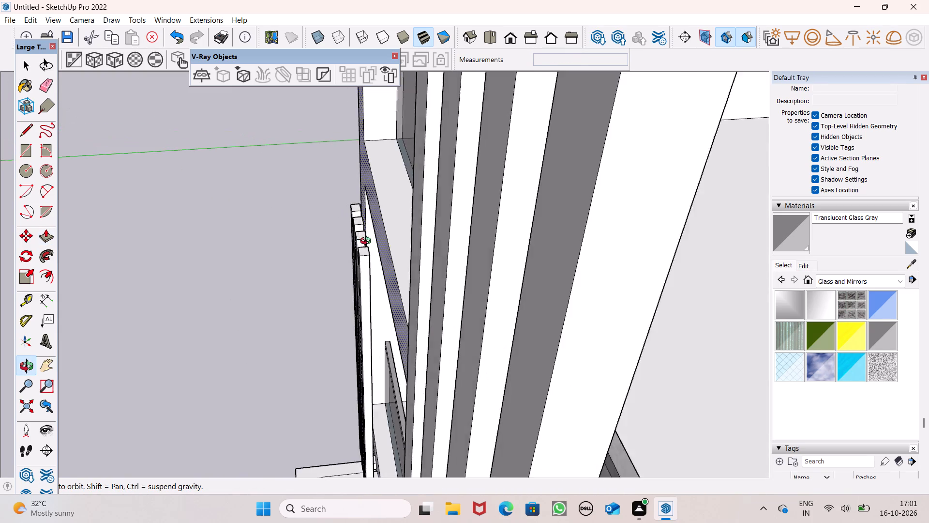
middle_click_drag(368, 242, 368, 242)
scroll(387, 247, "up", 7)
middle_click_drag(386, 250, 376, 241)
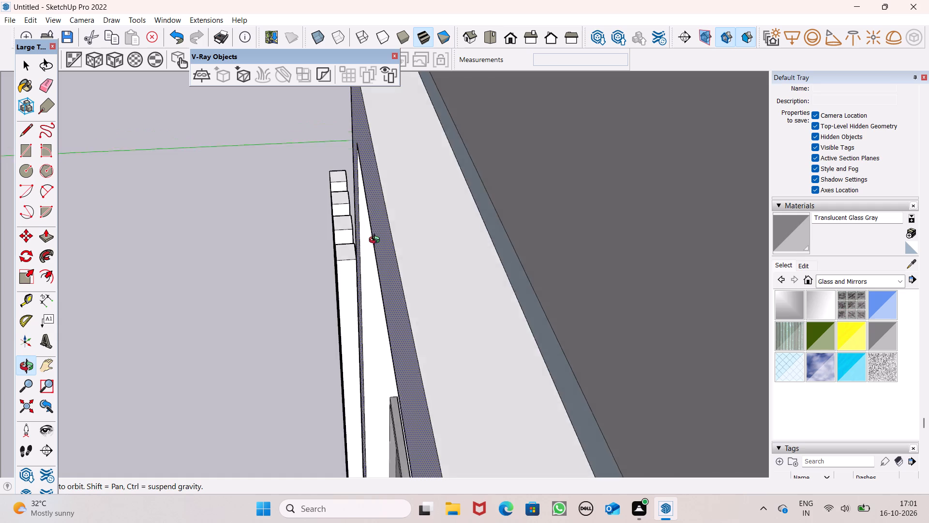
middle_click_drag(376, 241, 389, 181)
scroll(375, 203, "up", 1)
scroll(386, 216, "down", 2)
middle_click_drag(371, 230, 371, 233)
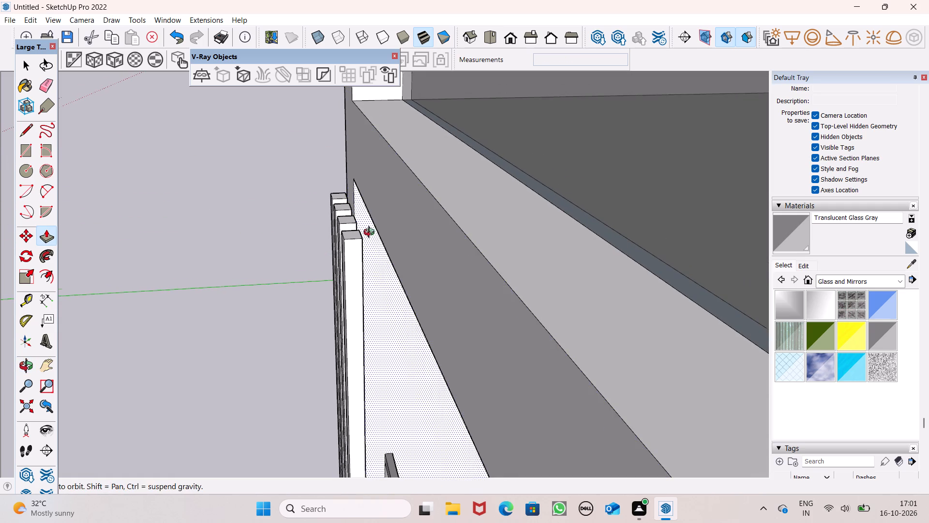
middle_click_drag(371, 233, 373, 267)
left_click_drag(357, 257, 353, 239)
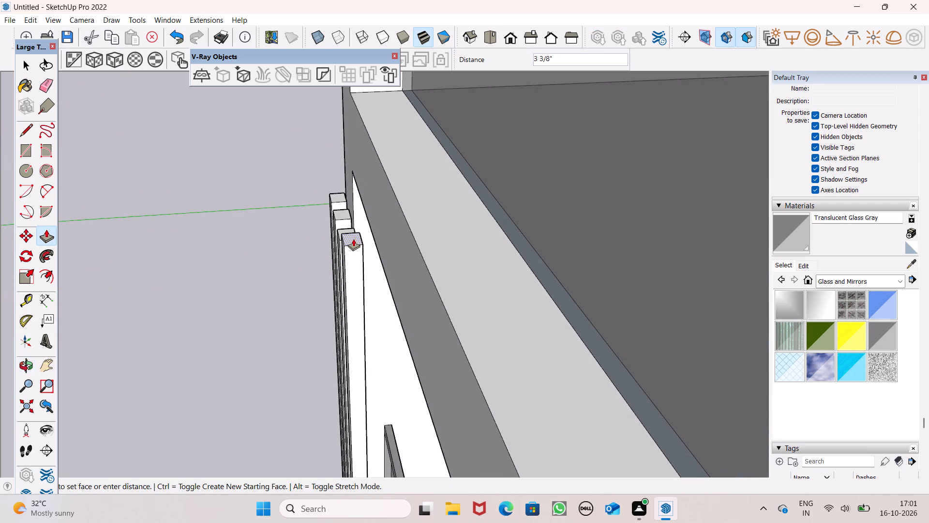
left_click_drag(353, 239, 342, 217)
Raise the top of the leftmost lower slat in two pulls, the second about 6 11/16", in front of the beam above.
middle_click_drag(378, 256, 680, 267)
middle_click_drag(510, 236, 534, 246)
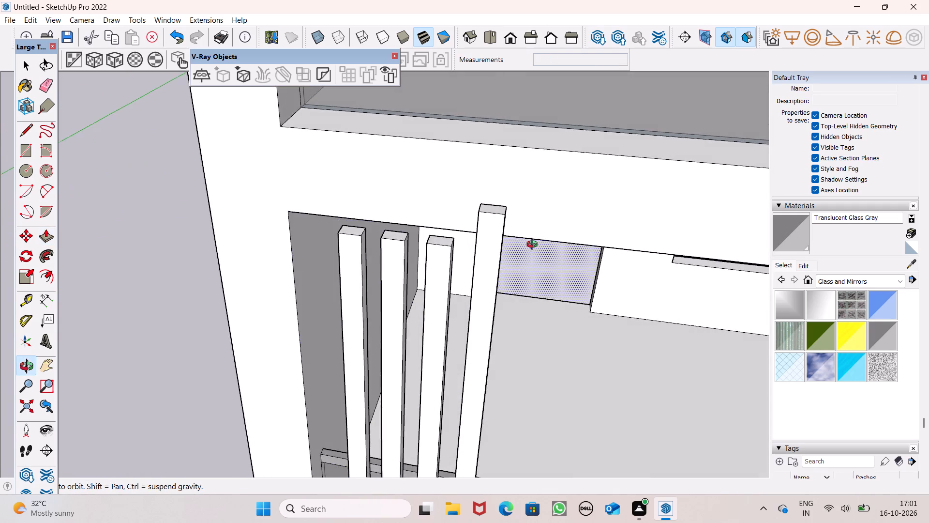
middle_click_drag(534, 246, 574, 247)
scroll(479, 245, "down", 4)
middle_click_drag(556, 270, 500, 302)
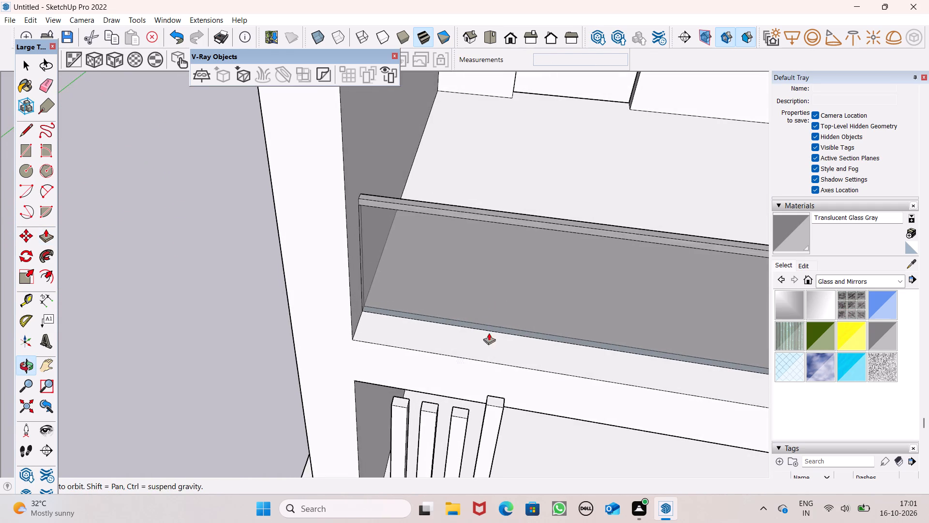
scroll(424, 409, "up", 3)
left_click_drag(391, 385, 397, 360)
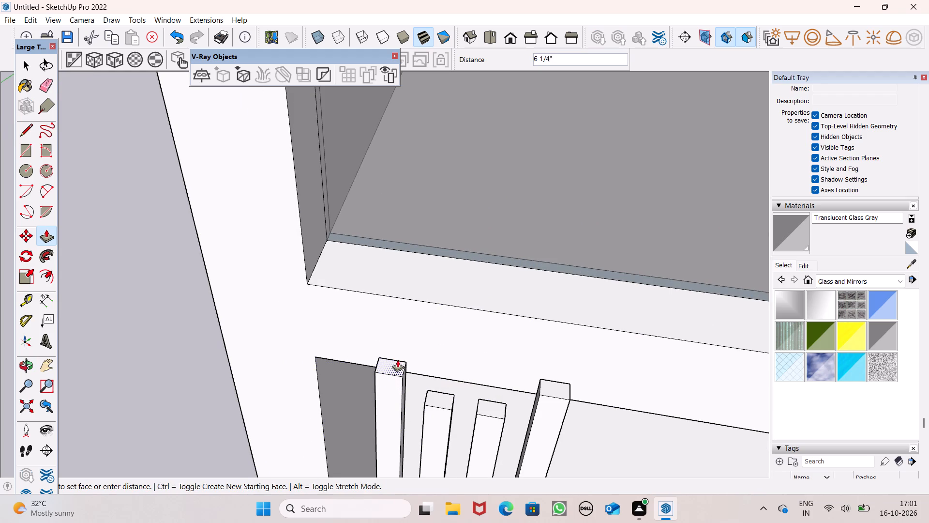
left_click_drag(397, 360, 397, 358)
left_click_drag(395, 364, 401, 335)
Check the heights of the lower slats against the beam above, finishing in the standard front view.
scroll(482, 374, "up", 1)
middle_click_drag(481, 374, 139, 256)
scroll(293, 386, "up", 1)
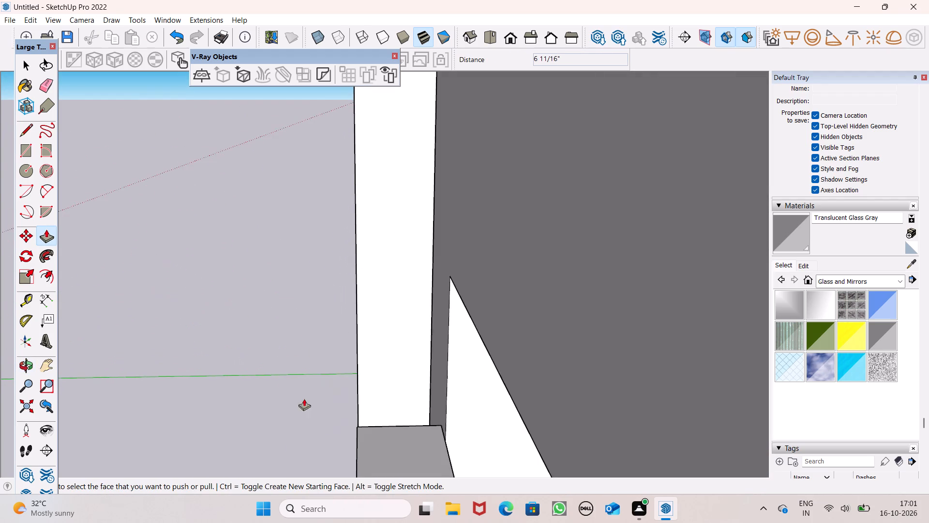
middle_click_drag(331, 421, 347, 422)
scroll(279, 332, "down", 12)
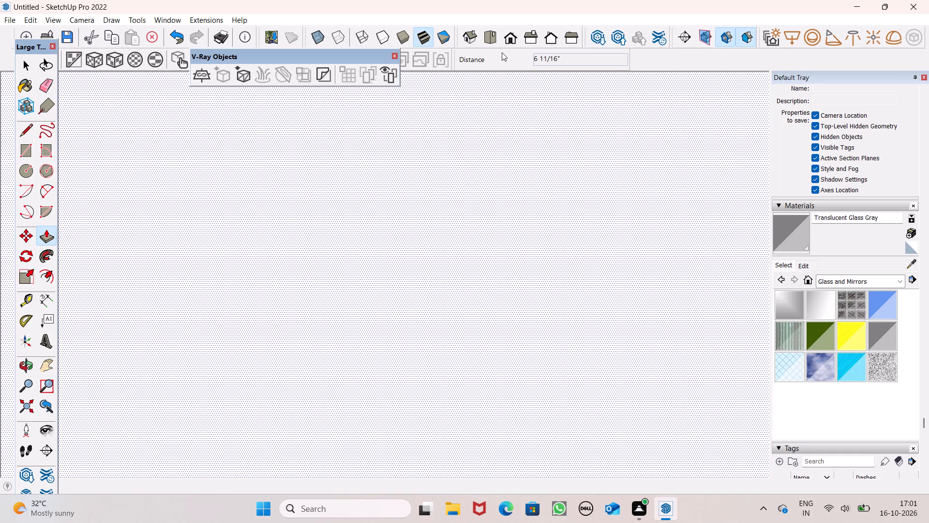
left_click(509, 44)
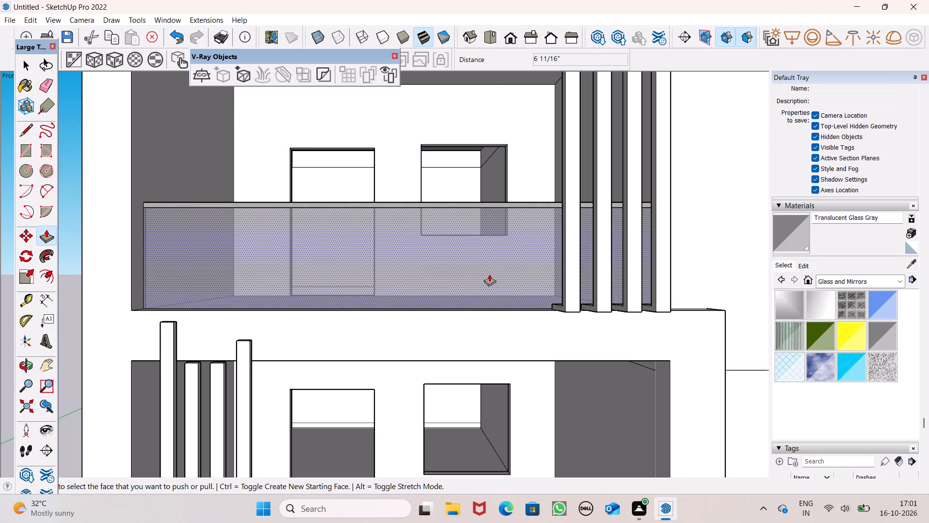
Push/Pull the tops of the two middle lower slats up level with the rightmost one, raising the second slat from the left about 7 5/16".
scroll(498, 287, "down", 2)
middle_click_drag(471, 314, 625, 379)
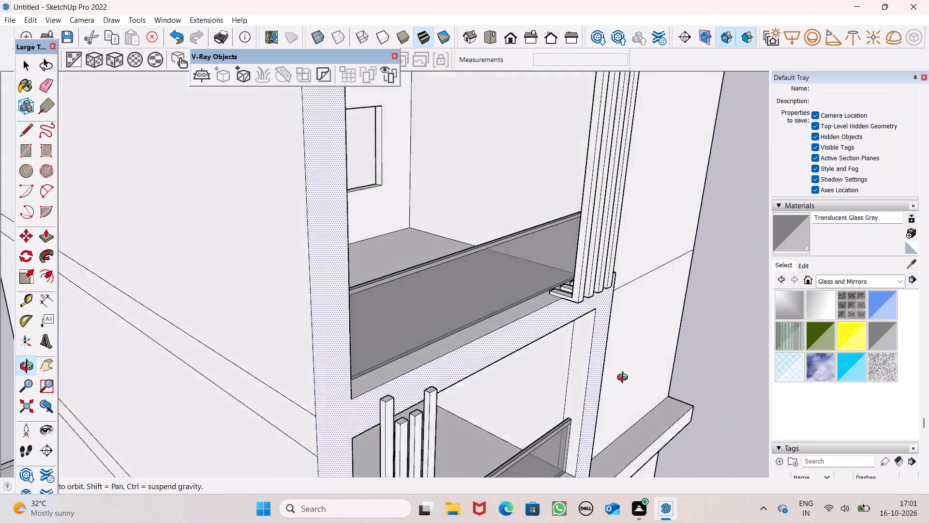
middle_click_drag(625, 379, 603, 302)
scroll(347, 318, "up", 4)
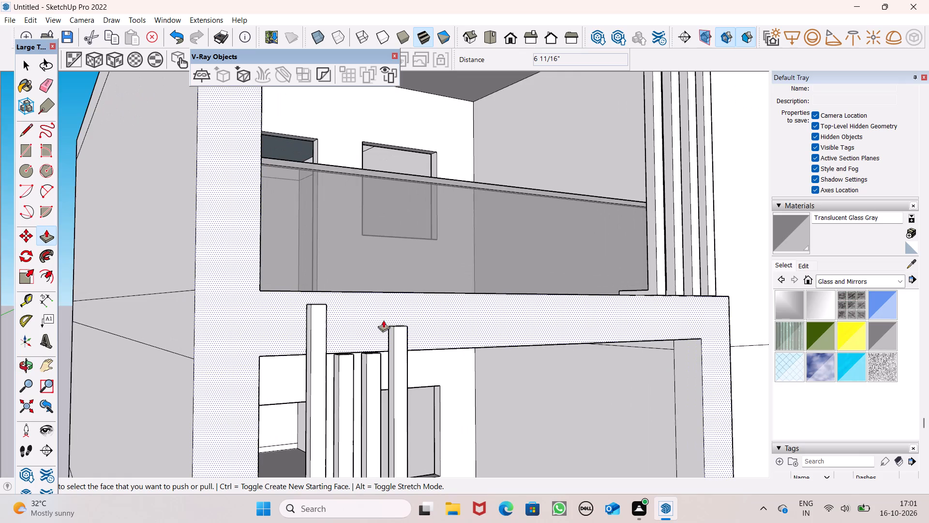
scroll(403, 329, "up", 6)
middle_click_drag(393, 368, 392, 393)
scroll(453, 334, "down", 3)
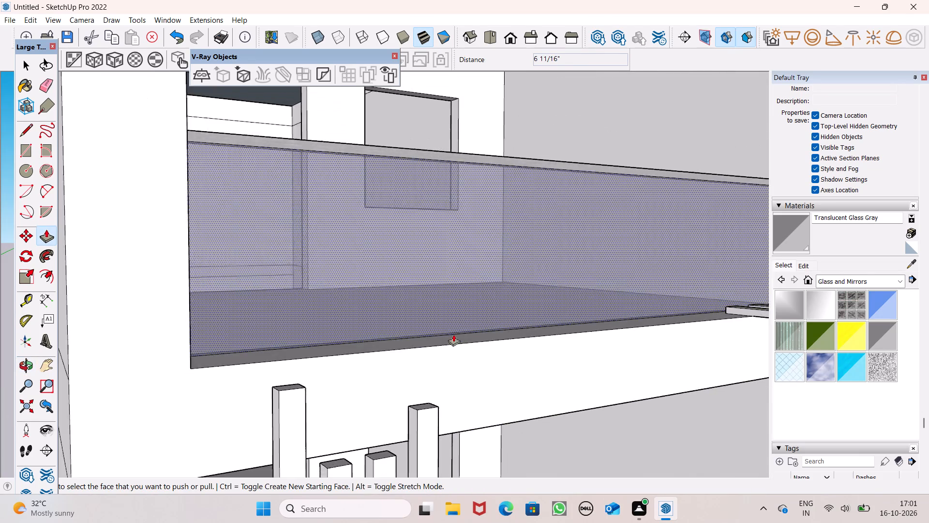
left_click_drag(386, 442, 429, 410)
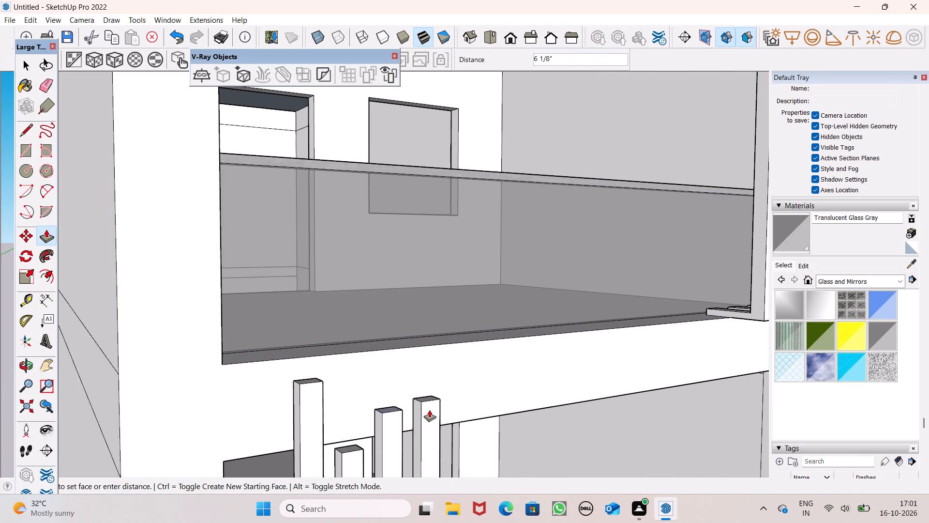
left_click_drag(429, 410, 422, 401)
left_click_drag(343, 450, 355, 441)
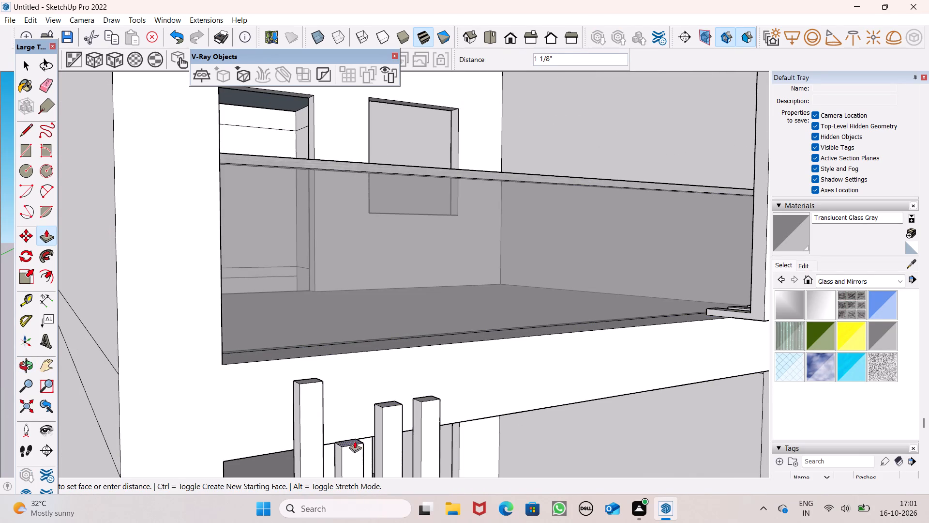
left_click_drag(355, 441, 392, 403)
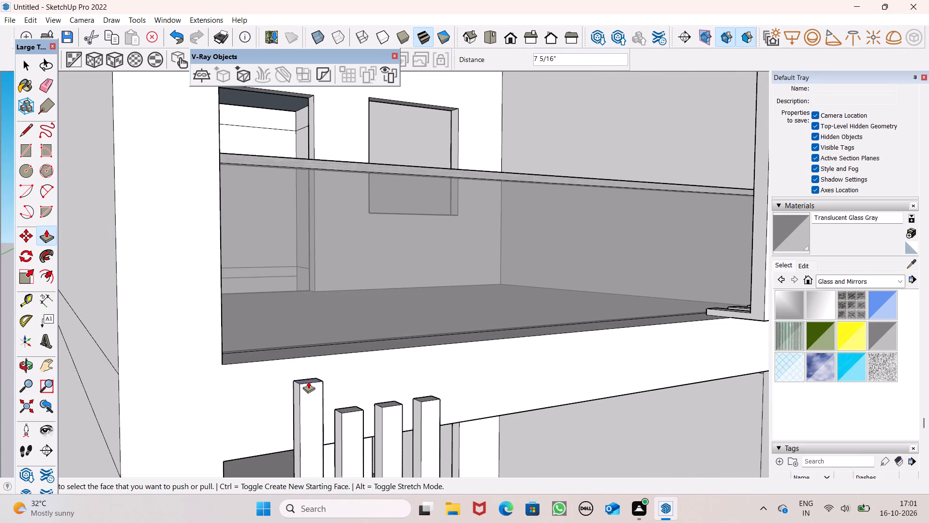
Push the top of the leftmost lower slat down about 6 3/16" to level it with the other slats.
left_click_drag(308, 380, 353, 409)
Draw a line about 2' 5 1/2" long behind the lower slats, from the rightmost slat's rear edge to the leftmost slat's, near their tops.
scroll(489, 388, "down", 3)
middle_click_drag(471, 414, 459, 419)
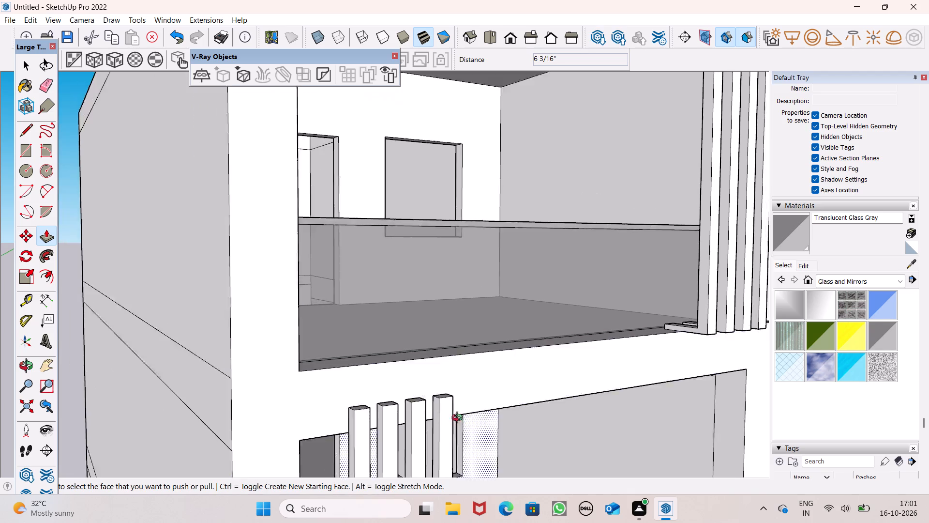
middle_click_drag(459, 419, 29, 429)
scroll(179, 374, "up", 8)
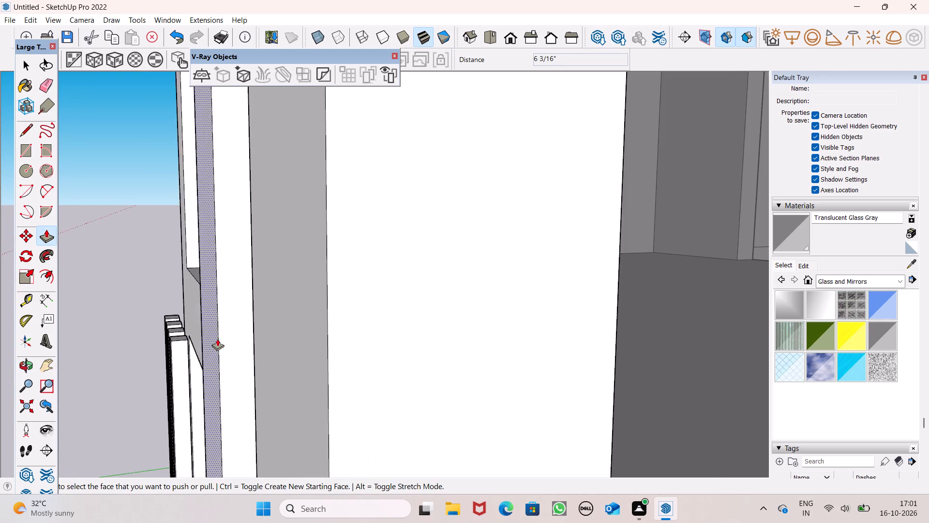
scroll(187, 341, "up", 7)
middle_click_drag(202, 359, 182, 393)
scroll(213, 382, "up", 7)
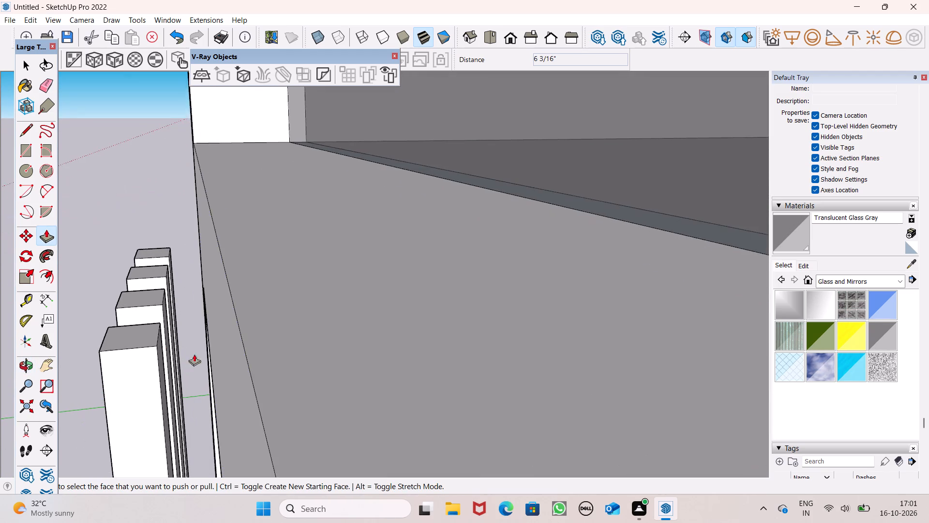
scroll(159, 340, "up", 3)
middle_click_drag(194, 335, 174, 330)
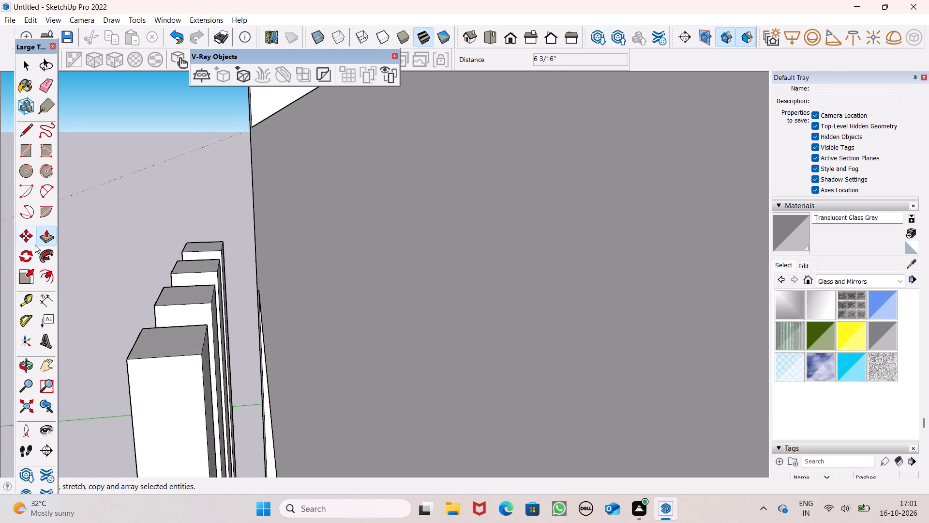
left_click(30, 124)
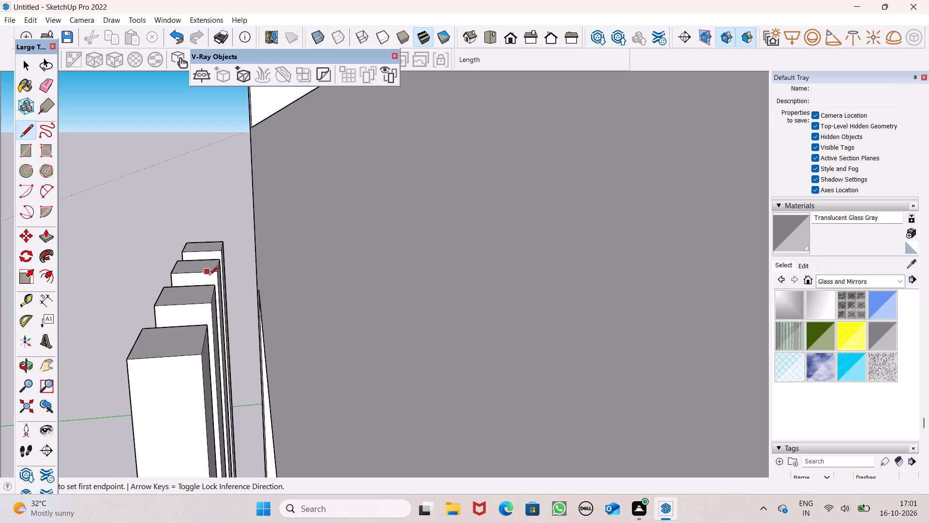
left_click(203, 387)
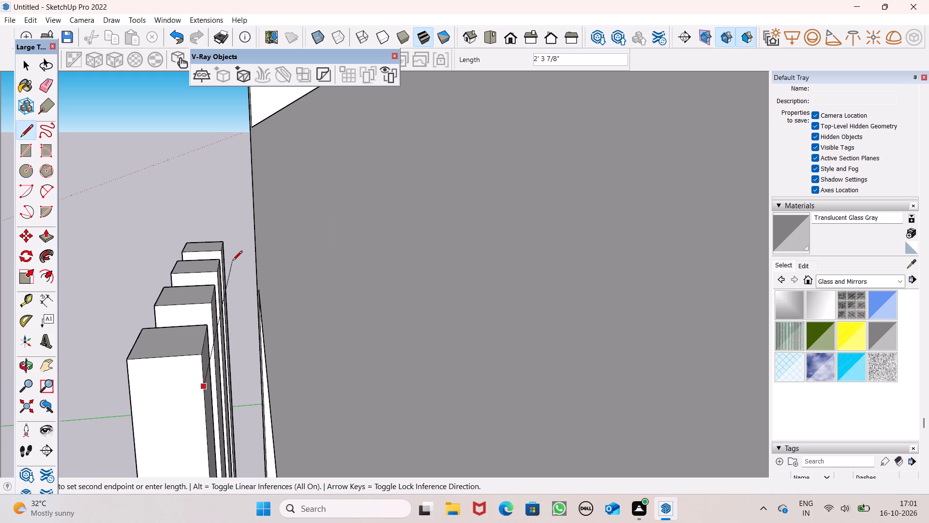
scroll(232, 261, "up", 5)
scroll(233, 270, "down", 10)
middle_click_drag(233, 274, 231, 290)
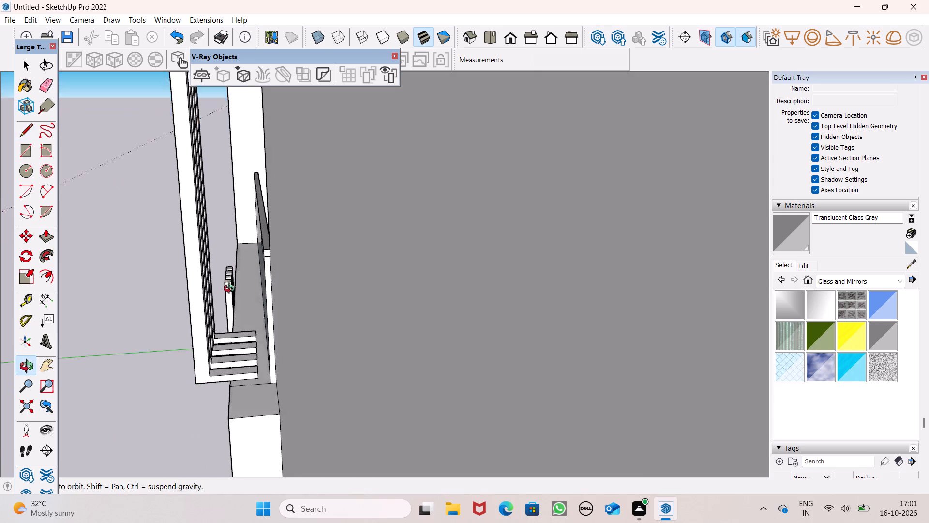
middle_click_drag(231, 290, 239, 290)
scroll(251, 265, "up", 20)
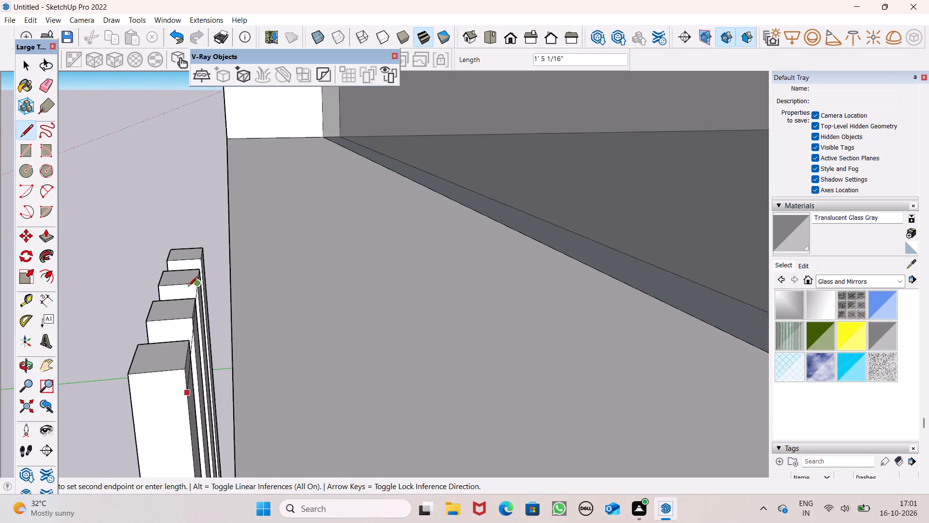
scroll(188, 287, "up", 8)
scroll(214, 300, "down", 11)
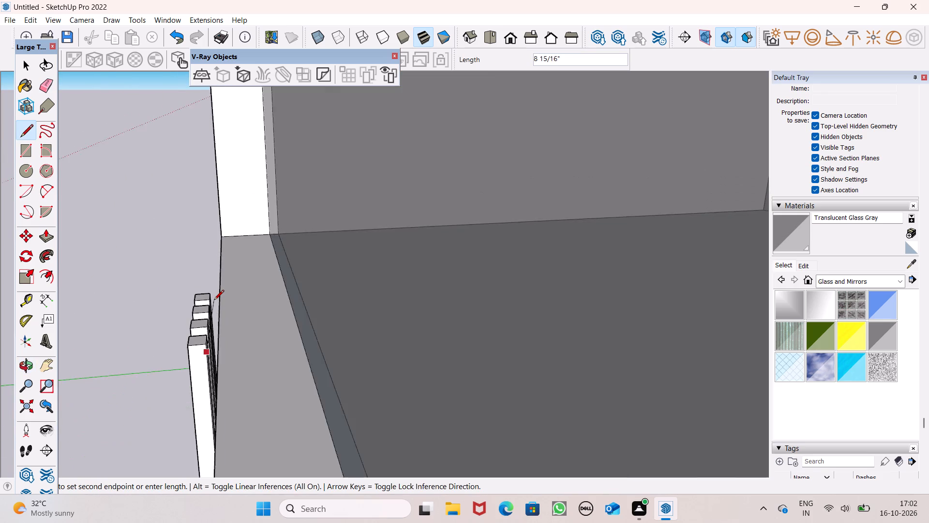
scroll(214, 303, "up", 4)
middle_click_drag(208, 325, 222, 326)
scroll(221, 326, "up", 7)
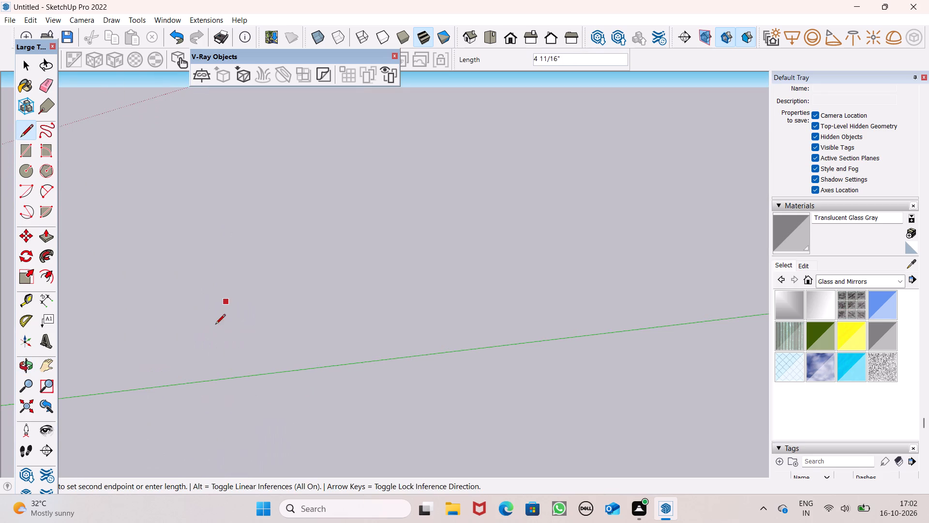
scroll(211, 323, "down", 20)
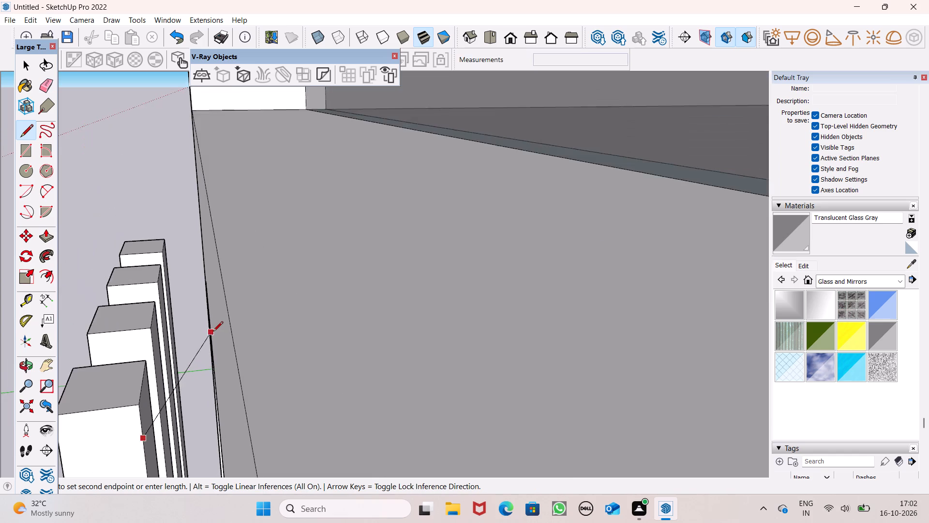
scroll(167, 320, "up", 6)
scroll(180, 300, "down", 7)
scroll(180, 303, "up", 6)
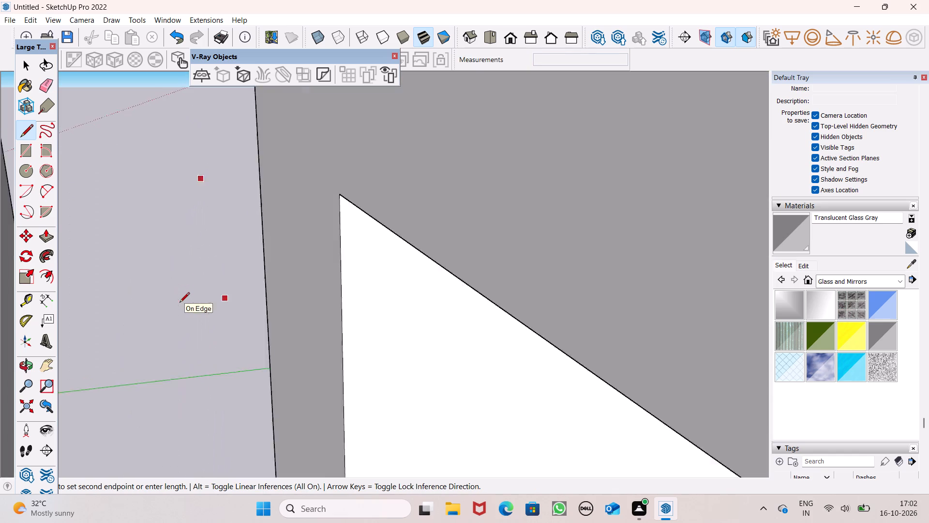
scroll(180, 303, "up", 2)
scroll(169, 290, "down", 15)
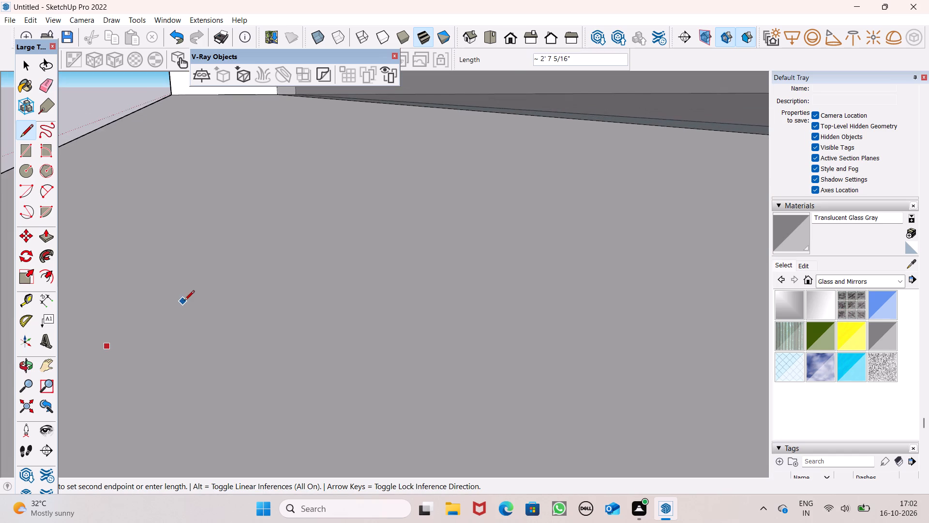
scroll(187, 302, "down", 14)
scroll(349, 231, "down", 7)
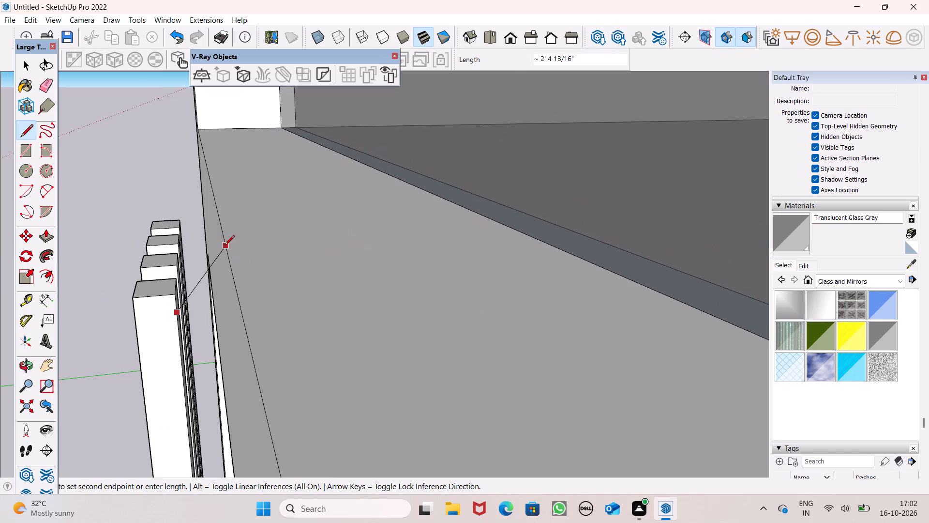
scroll(234, 244, "up", 1)
middle_click_drag(168, 305, 225, 310)
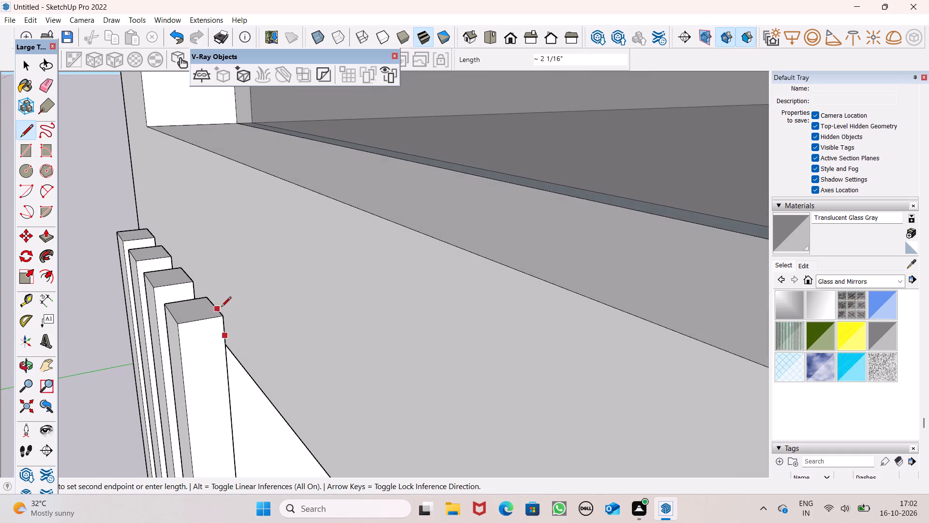
scroll(221, 308, "up", 9)
middle_click_drag(208, 301, 150, 312)
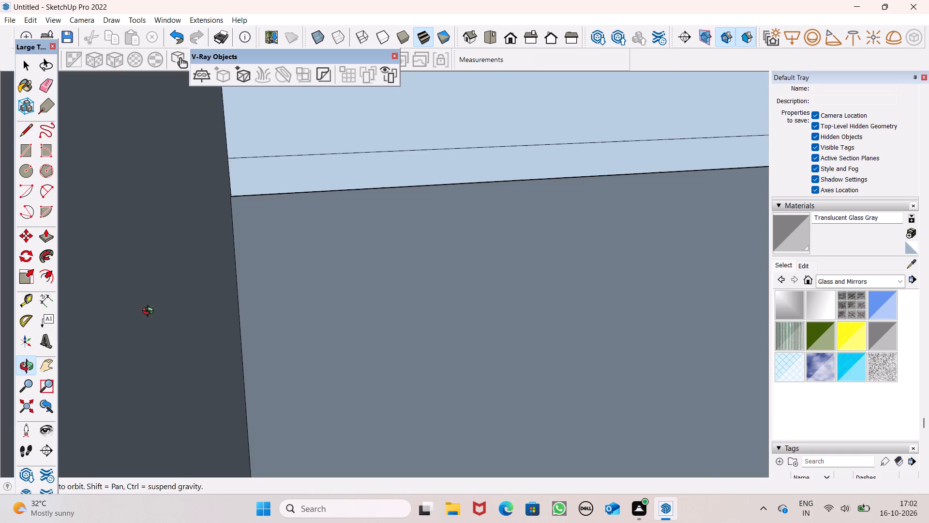
middle_click_drag(150, 312, 154, 288)
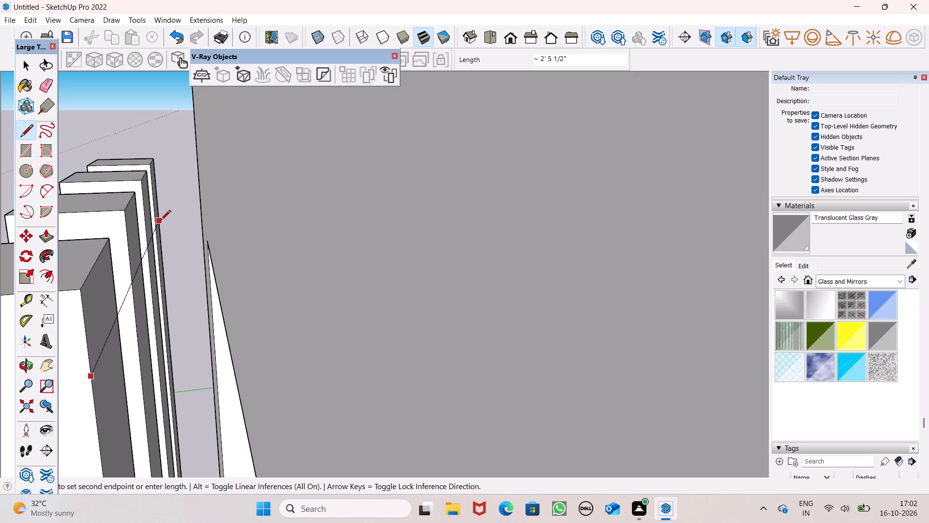
left_click(158, 214)
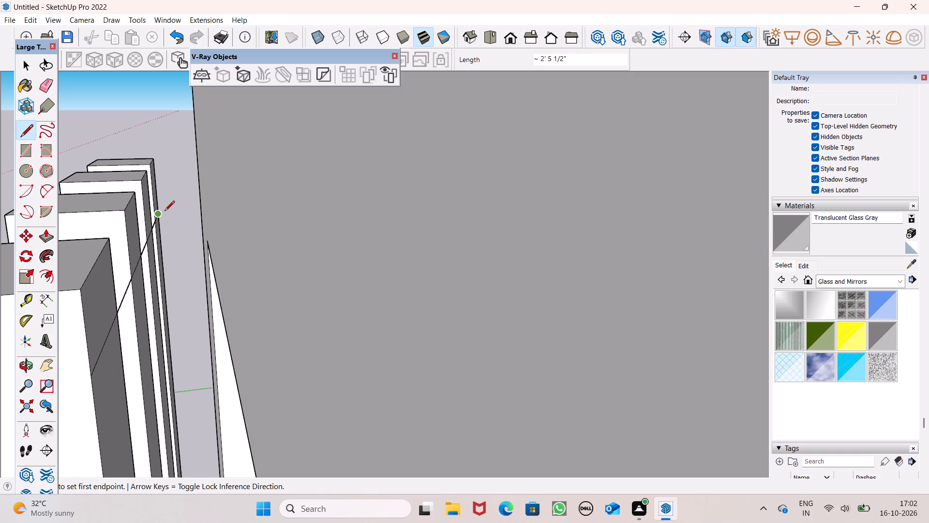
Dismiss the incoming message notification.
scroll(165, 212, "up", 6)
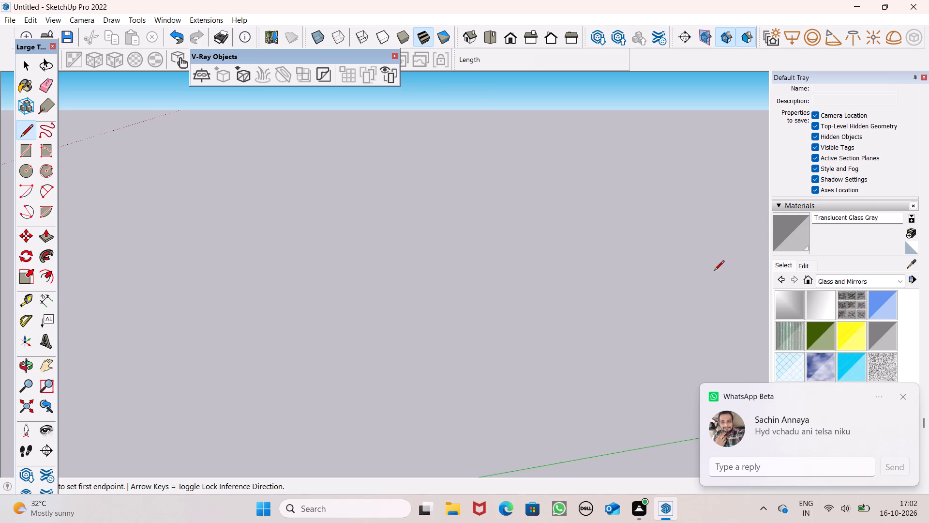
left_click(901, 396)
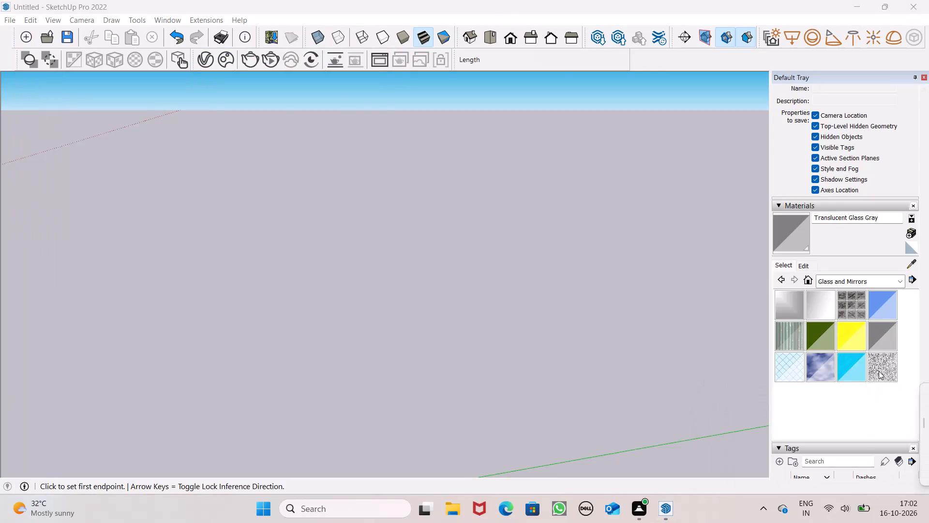
Examine the lower slats' tops, the line behind them and their gap to the beam from the front, side and rear.
left_click(509, 42)
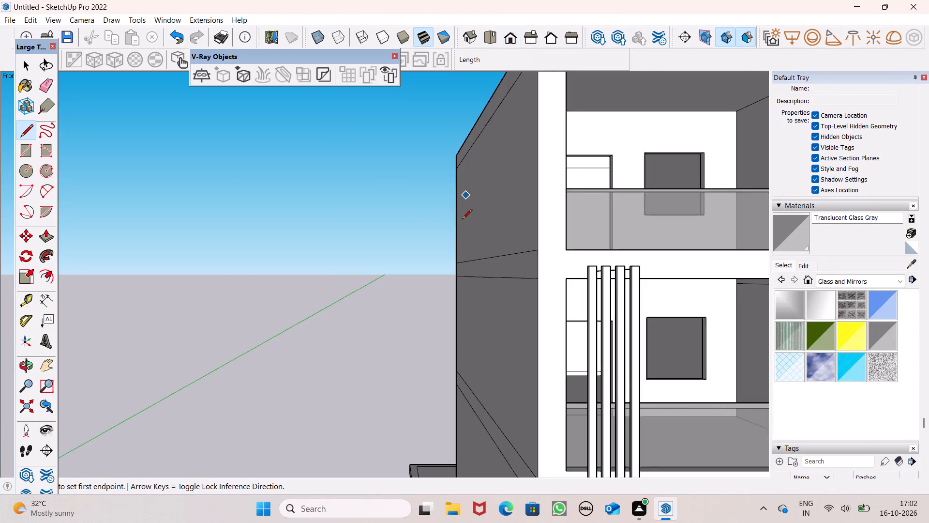
scroll(461, 238, "down", 5)
middle_click_drag(485, 281, 642, 430)
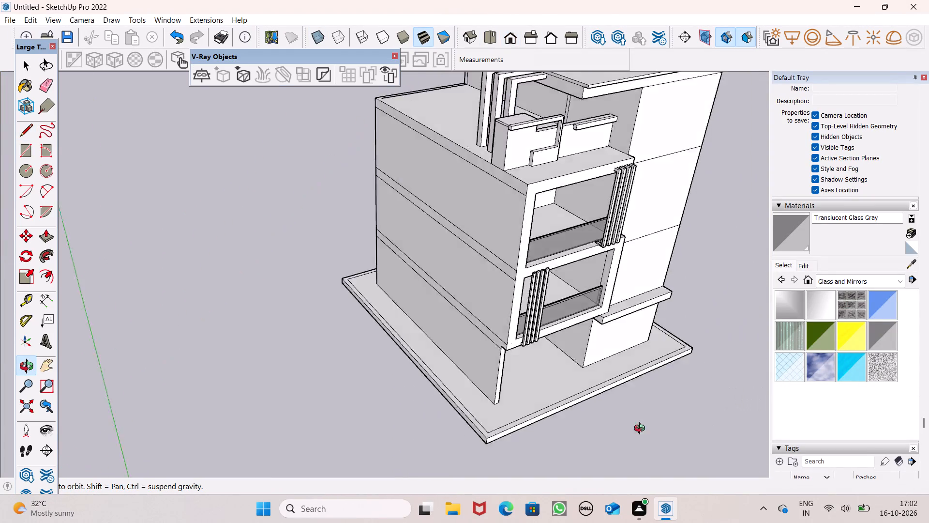
middle_click_drag(642, 430, 702, 386)
scroll(559, 297, "up", 6)
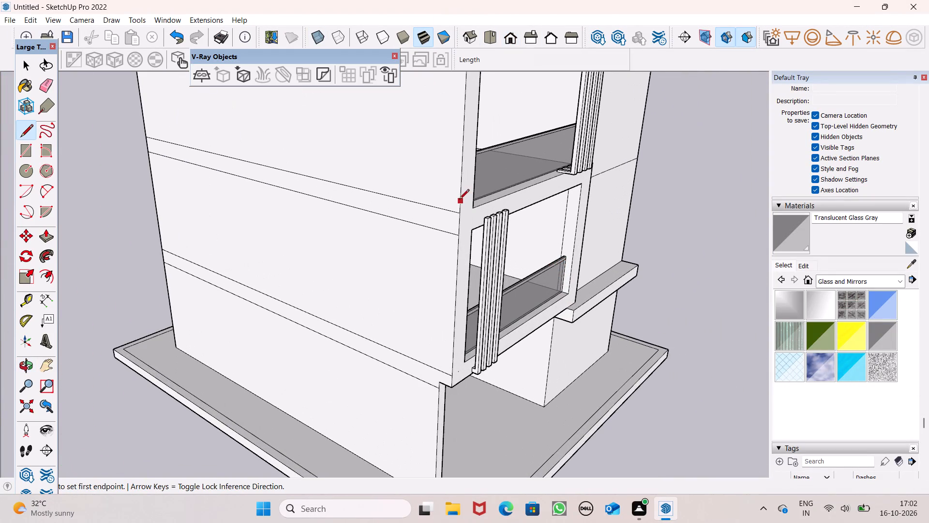
scroll(459, 197, "up", 7)
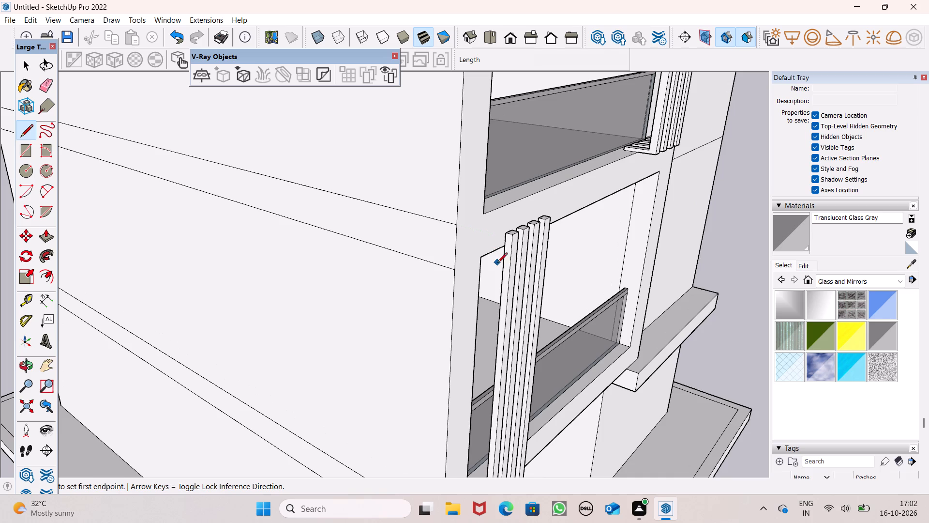
middle_click_drag(497, 263, 541, 298)
scroll(631, 288, "up", 7)
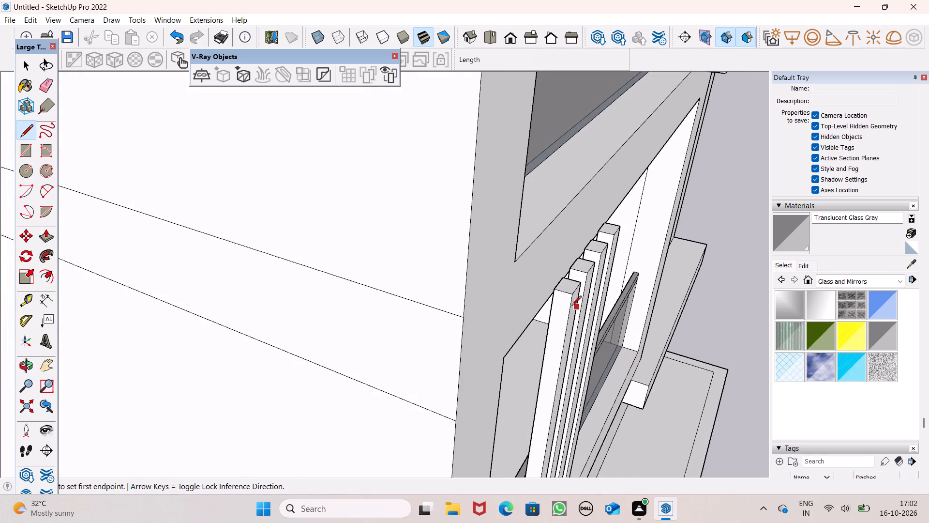
scroll(564, 305, "up", 7)
middle_click_drag(565, 297, 666, 202)
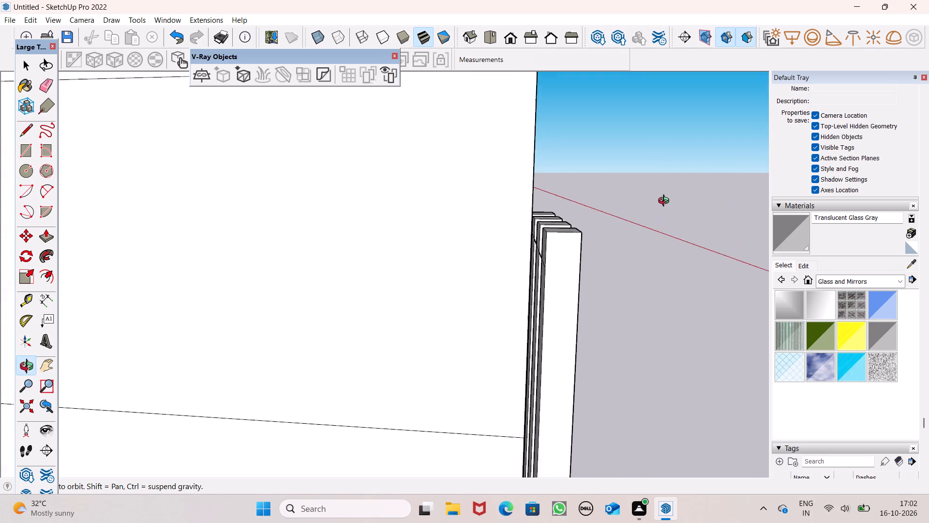
middle_click_drag(666, 202, 660, 202)
scroll(572, 222, "up", 4)
scroll(529, 246, "up", 7)
middle_click(529, 246)
middle_click_drag(566, 292, 574, 297)
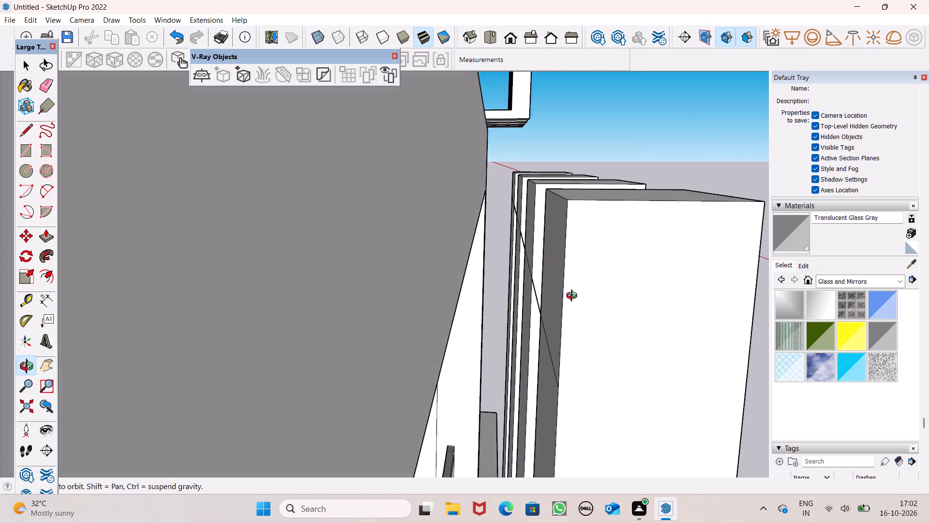
middle_click_drag(574, 297, 478, 310)
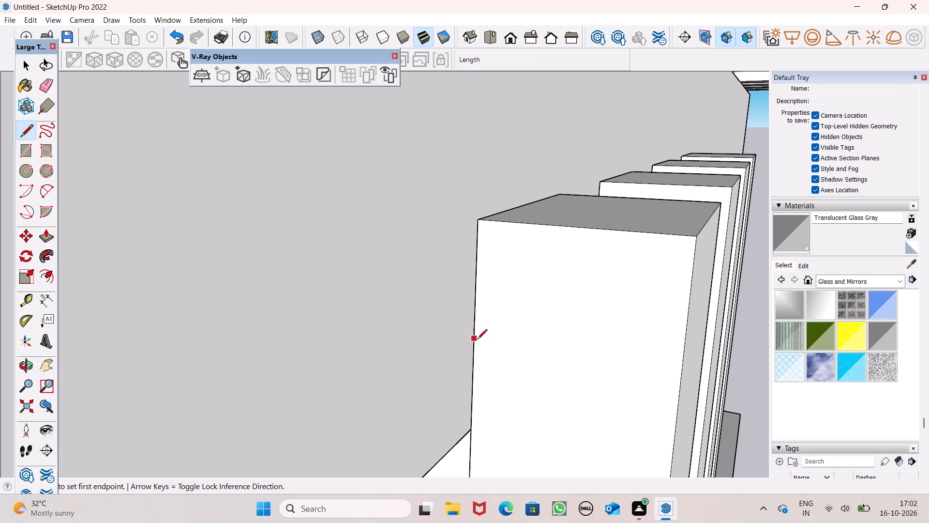
scroll(471, 321, "down", 3)
middle_click_drag(529, 318, 460, 295)
scroll(451, 261, "down", 8)
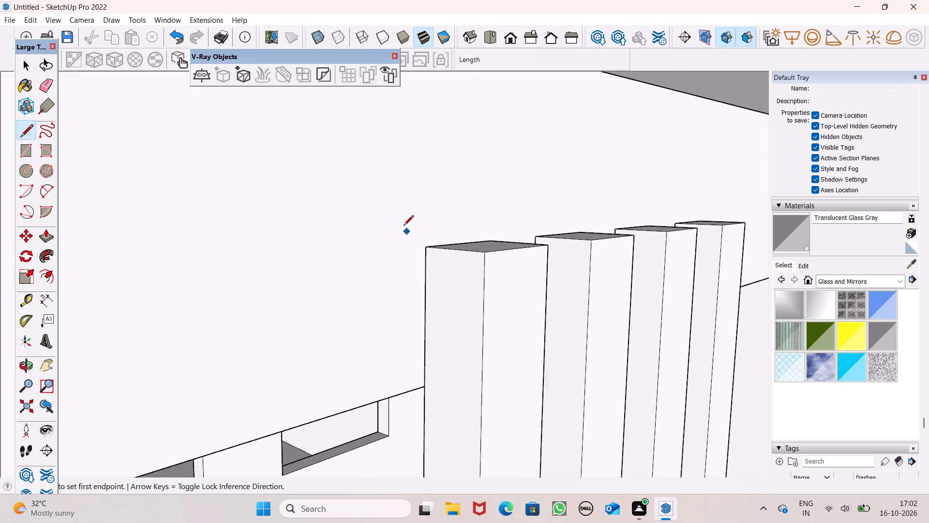
Undo the line drawn behind the lower slats near their tops.
scroll(404, 226, "down", 10)
scroll(489, 309, "up", 1)
middle_click_drag(489, 309, 340, 354)
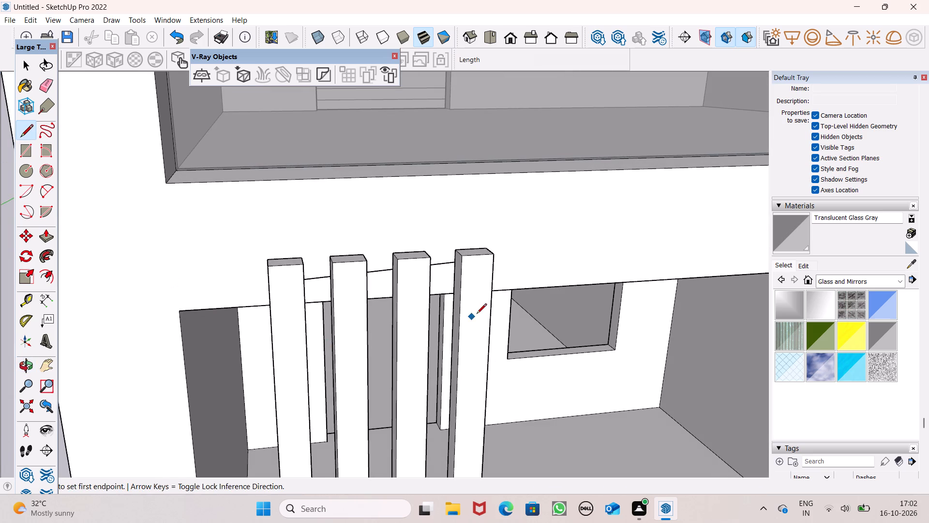
middle_click_drag(477, 314, 464, 312)
key("ctrl+z")
Examine the lower slats' tops and rear edges, and their gap to the beam, from above and from the side.
middle_click_drag(338, 268, 340, 268)
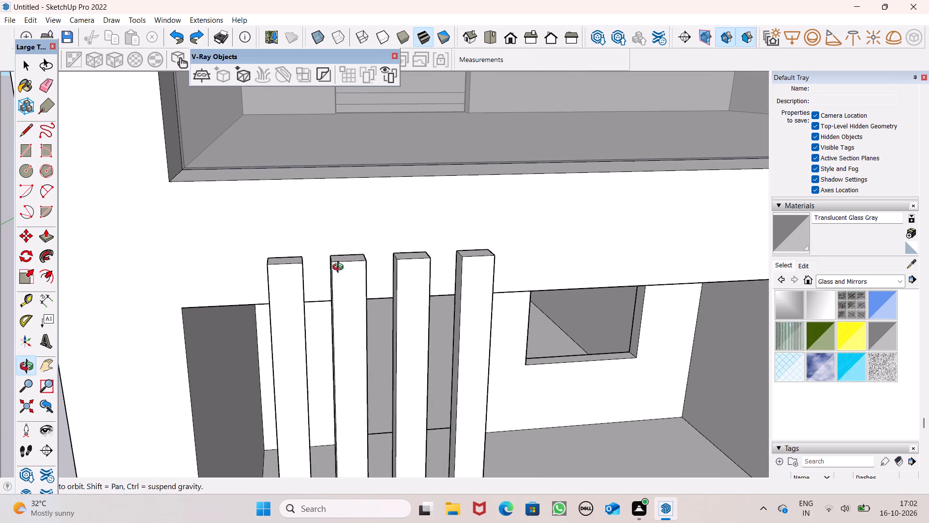
middle_click_drag(340, 268, 621, 309)
scroll(451, 328, "up", 8)
scroll(287, 258, "down", 3)
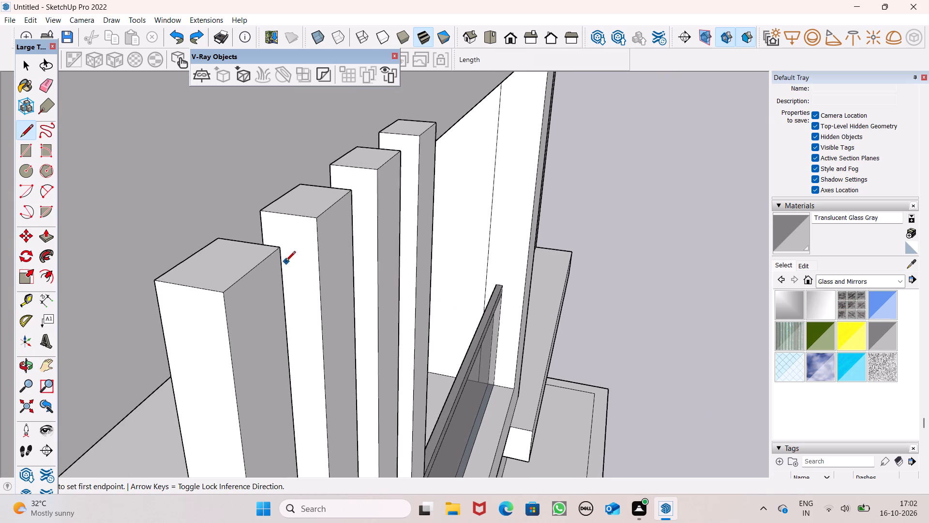
scroll(285, 262, "down", 1)
middle_click_drag(215, 271, 328, 292)
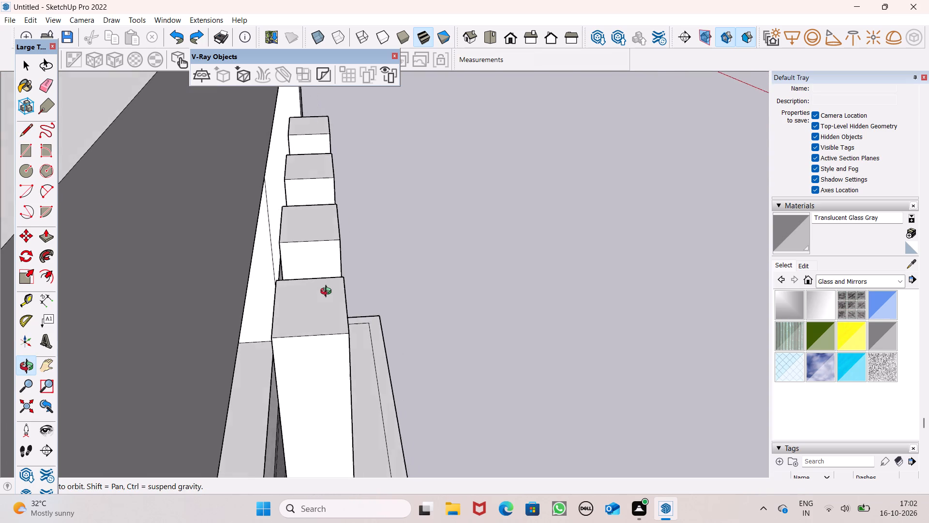
middle_click_drag(328, 292, 348, 244)
scroll(240, 243, "up", 1)
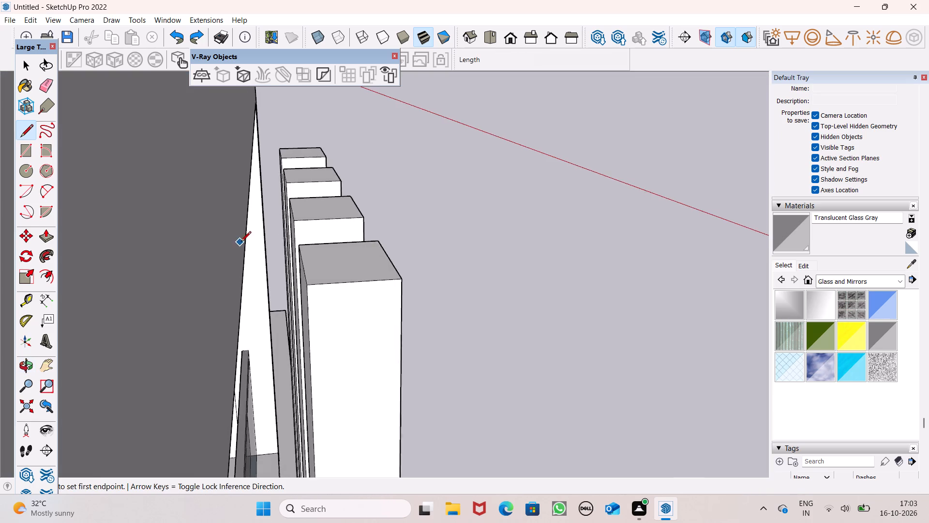
scroll(241, 242, "up", 5)
scroll(296, 230, "down", 3)
scroll(346, 231, "down", 16)
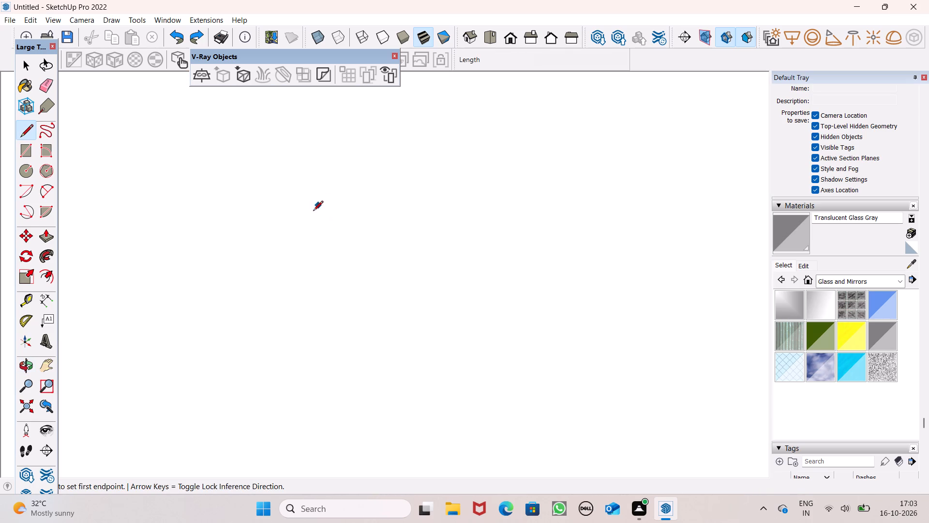
scroll(313, 212, "down", 20)
scroll(313, 212, "down", 11)
scroll(357, 256, "up", 3)
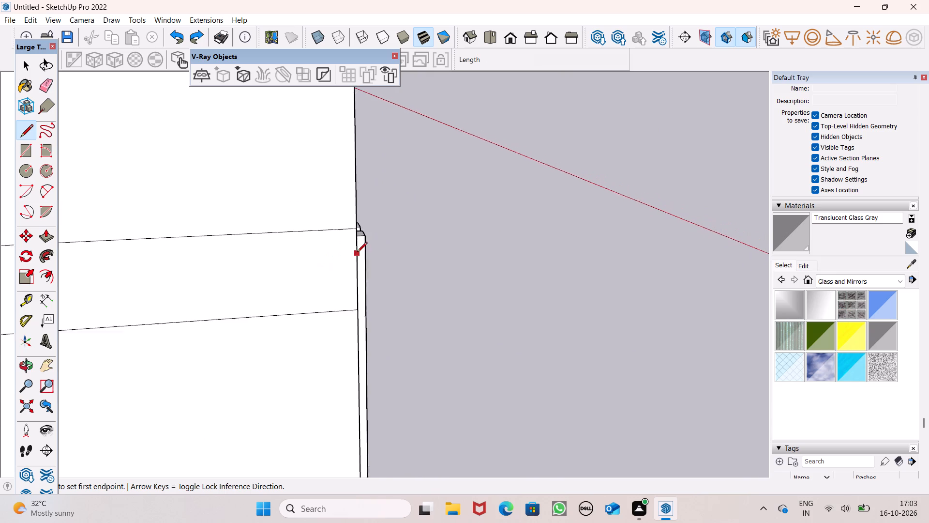
scroll(357, 253, "up", 11)
middle_click_drag(326, 285, 304, 293)
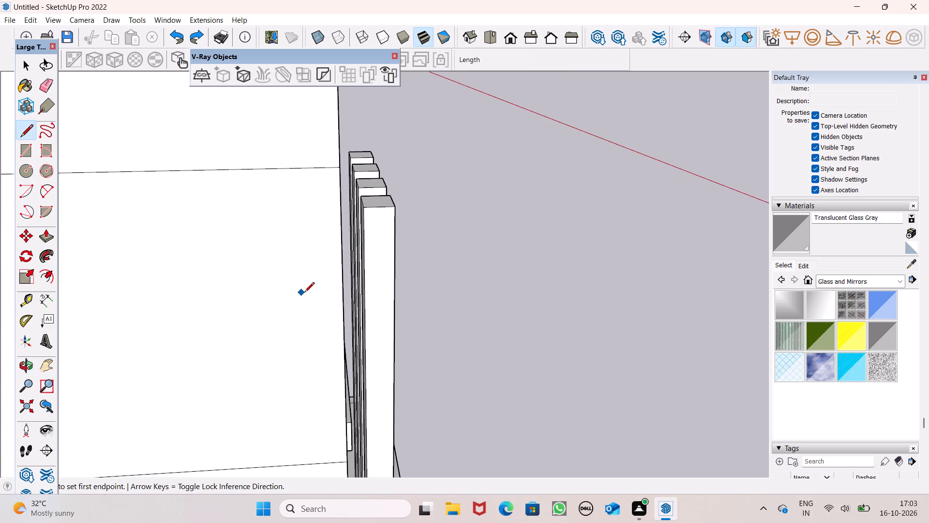
scroll(364, 200, "up", 8)
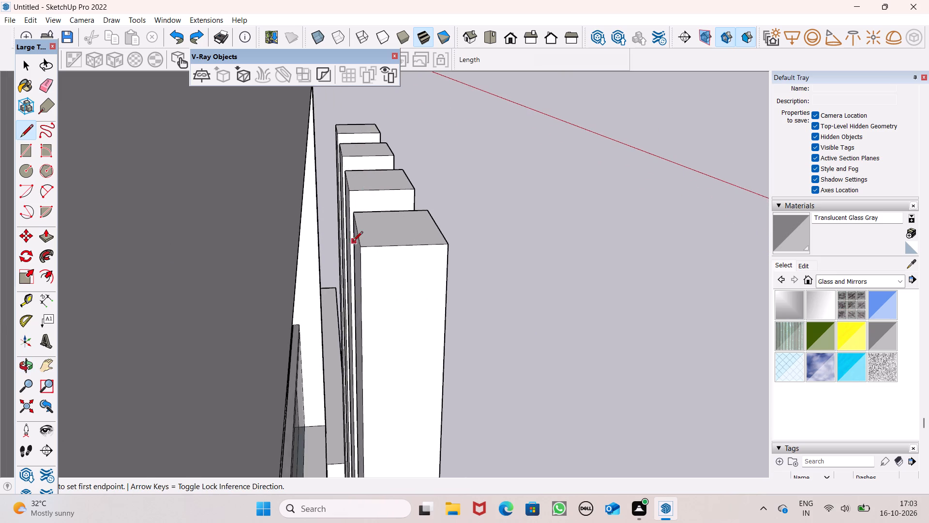
middle_click_drag(352, 243, 359, 247)
scroll(360, 247, "up", 4)
middle_click_drag(371, 291, 393, 289)
scroll(335, 331, "up", 2)
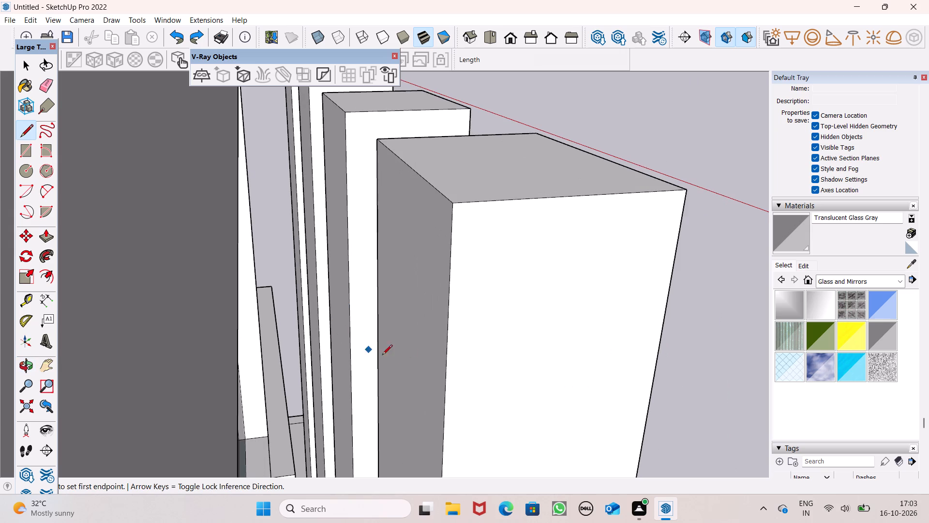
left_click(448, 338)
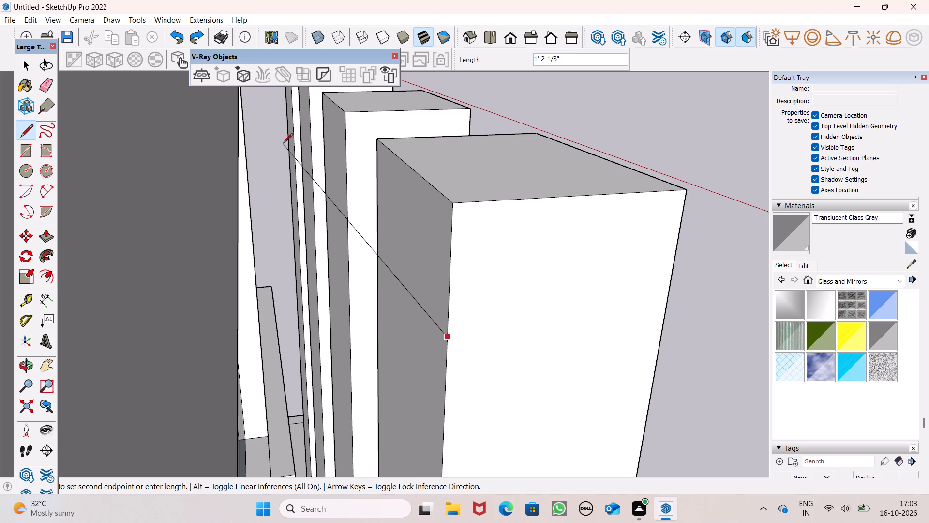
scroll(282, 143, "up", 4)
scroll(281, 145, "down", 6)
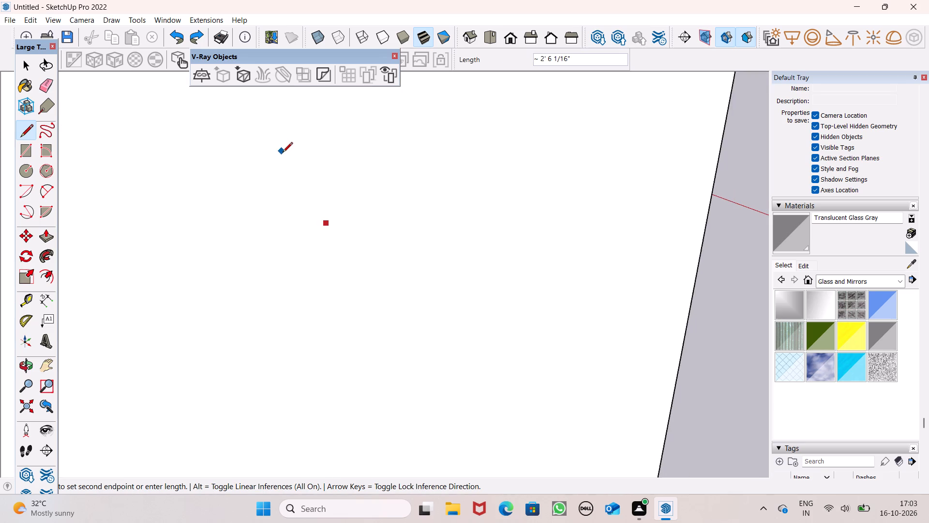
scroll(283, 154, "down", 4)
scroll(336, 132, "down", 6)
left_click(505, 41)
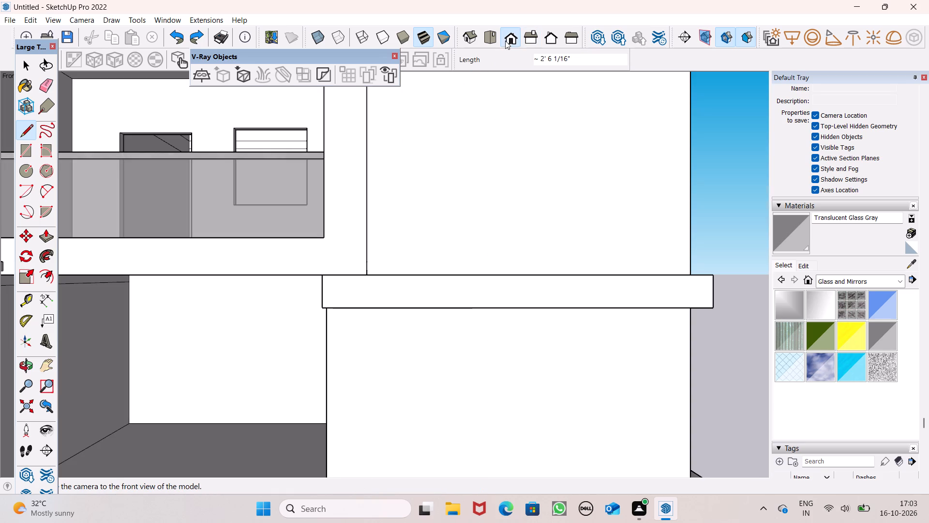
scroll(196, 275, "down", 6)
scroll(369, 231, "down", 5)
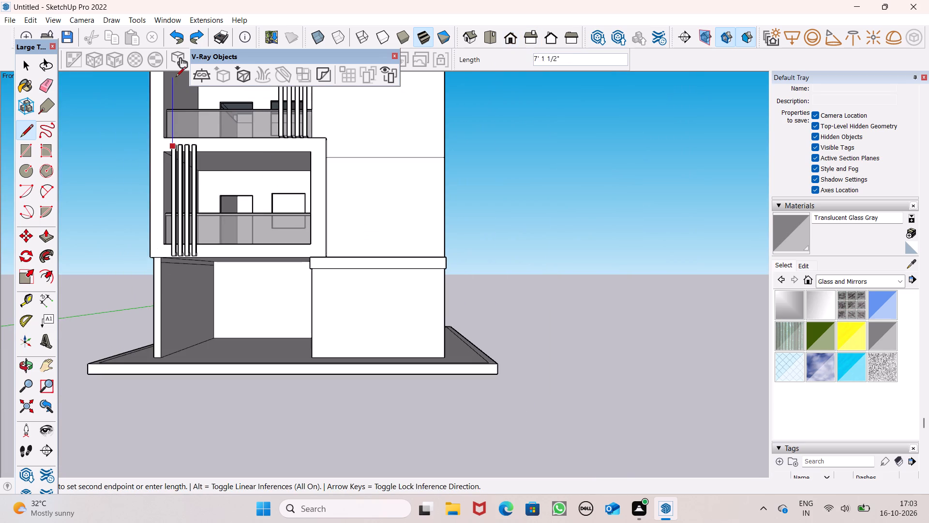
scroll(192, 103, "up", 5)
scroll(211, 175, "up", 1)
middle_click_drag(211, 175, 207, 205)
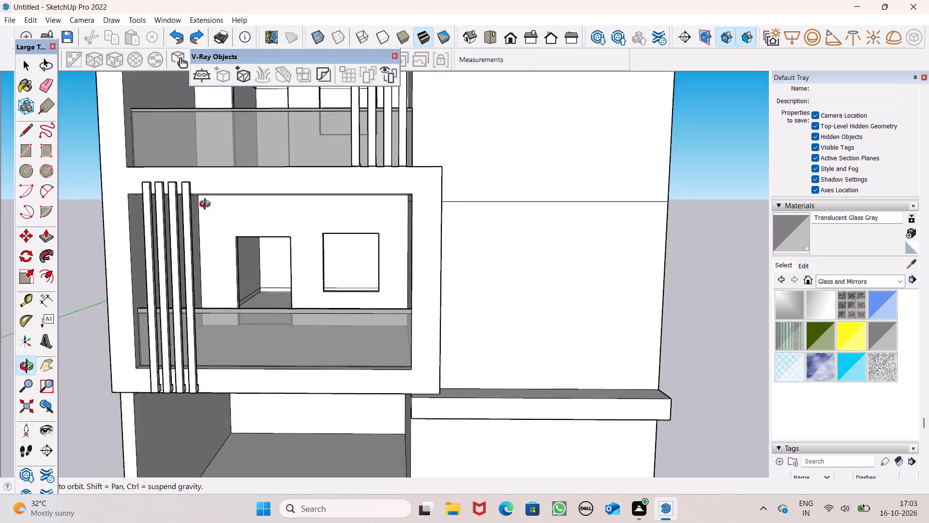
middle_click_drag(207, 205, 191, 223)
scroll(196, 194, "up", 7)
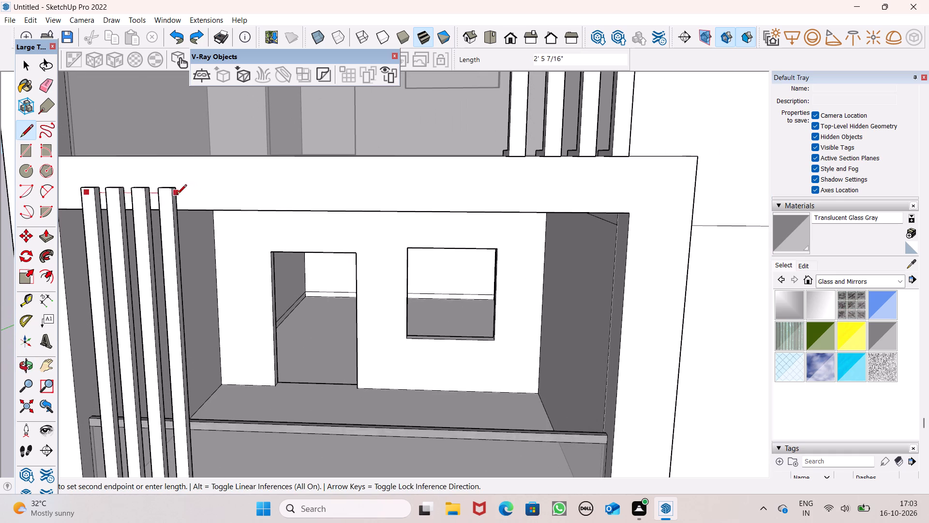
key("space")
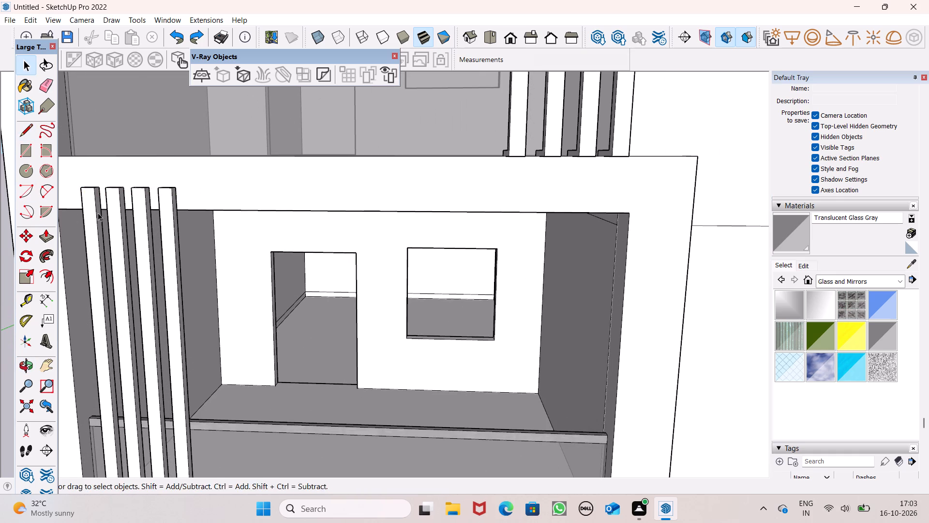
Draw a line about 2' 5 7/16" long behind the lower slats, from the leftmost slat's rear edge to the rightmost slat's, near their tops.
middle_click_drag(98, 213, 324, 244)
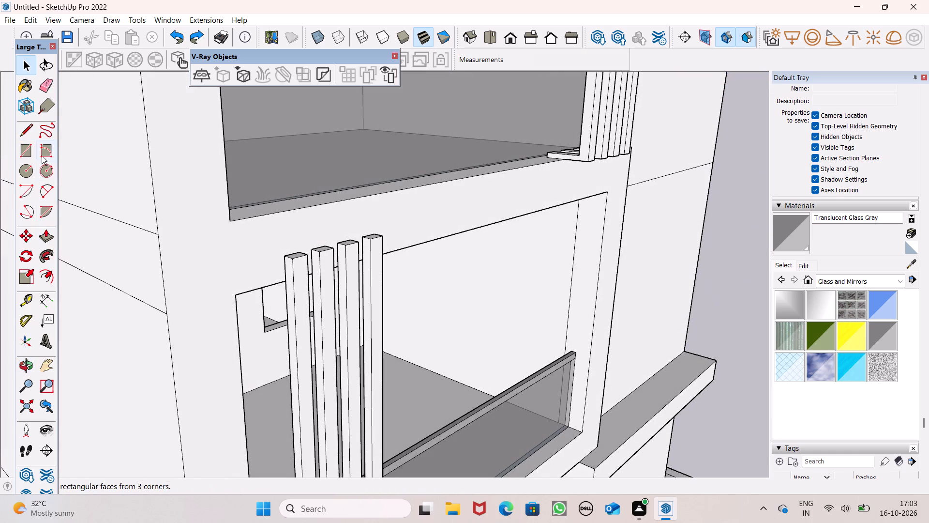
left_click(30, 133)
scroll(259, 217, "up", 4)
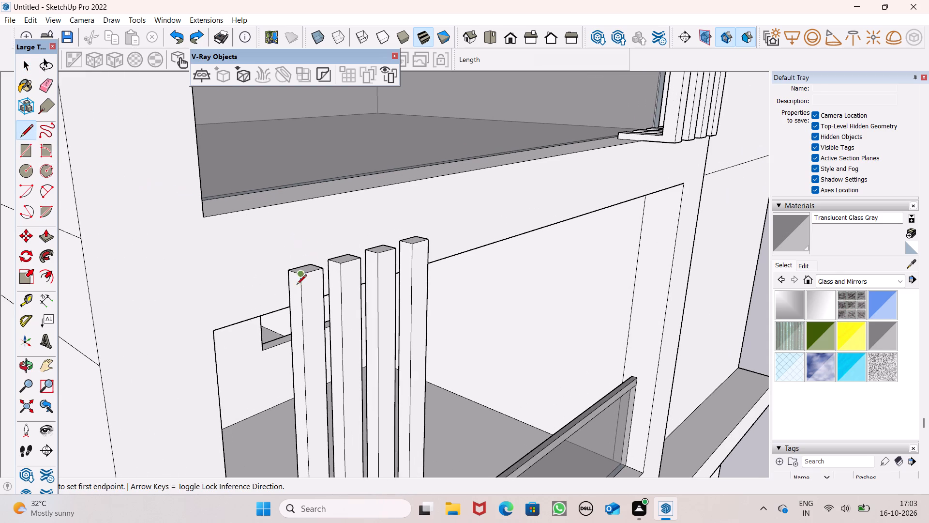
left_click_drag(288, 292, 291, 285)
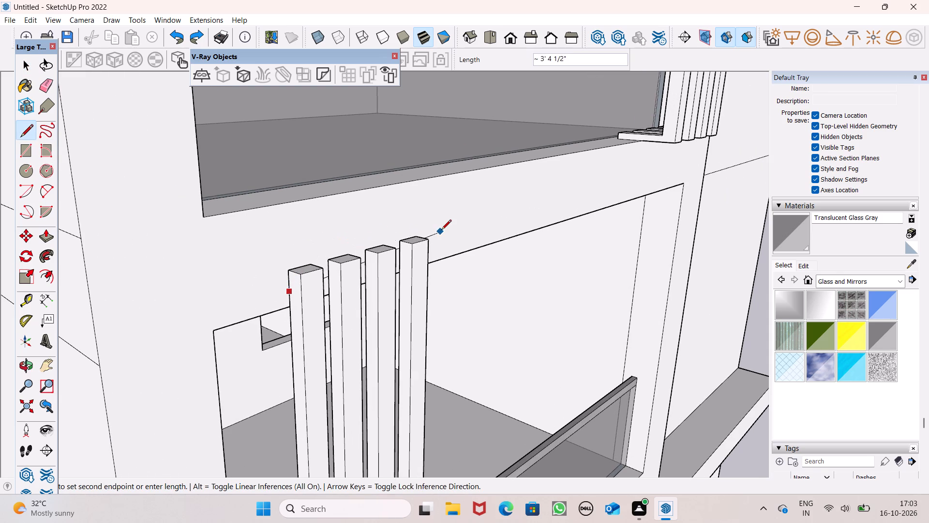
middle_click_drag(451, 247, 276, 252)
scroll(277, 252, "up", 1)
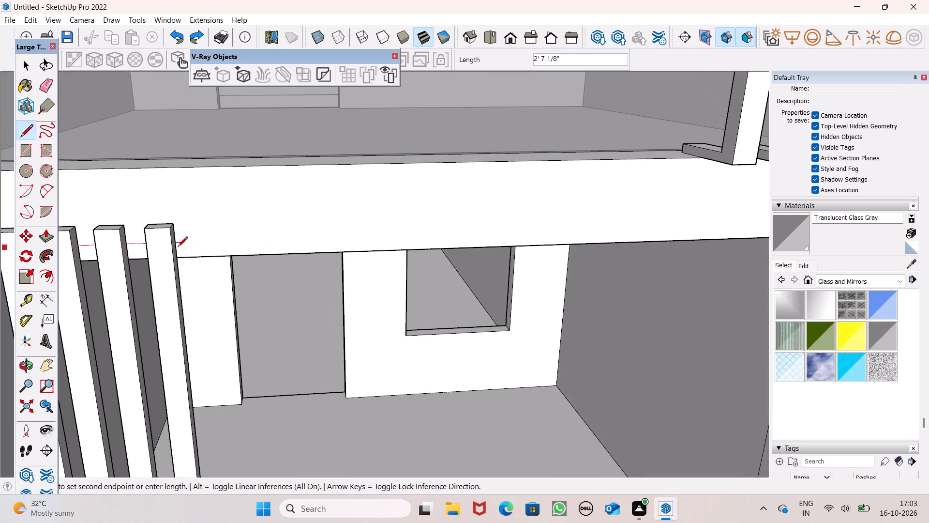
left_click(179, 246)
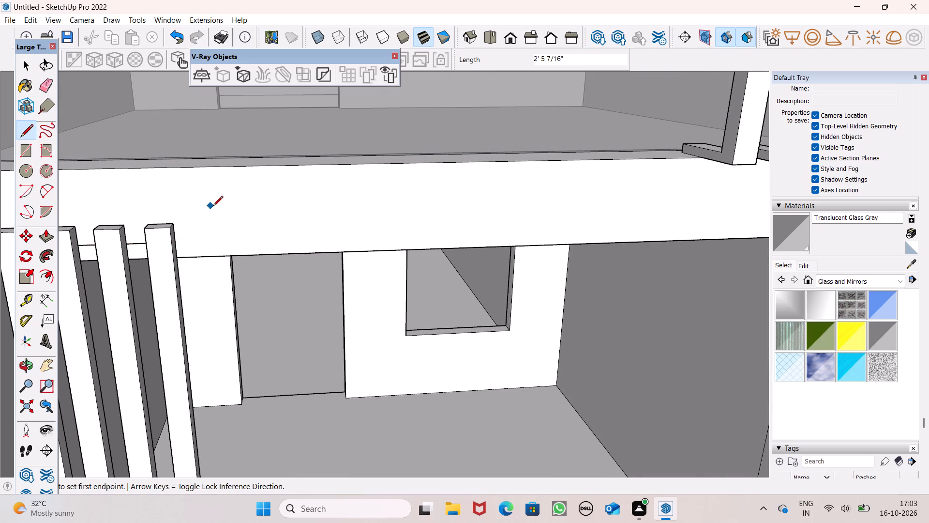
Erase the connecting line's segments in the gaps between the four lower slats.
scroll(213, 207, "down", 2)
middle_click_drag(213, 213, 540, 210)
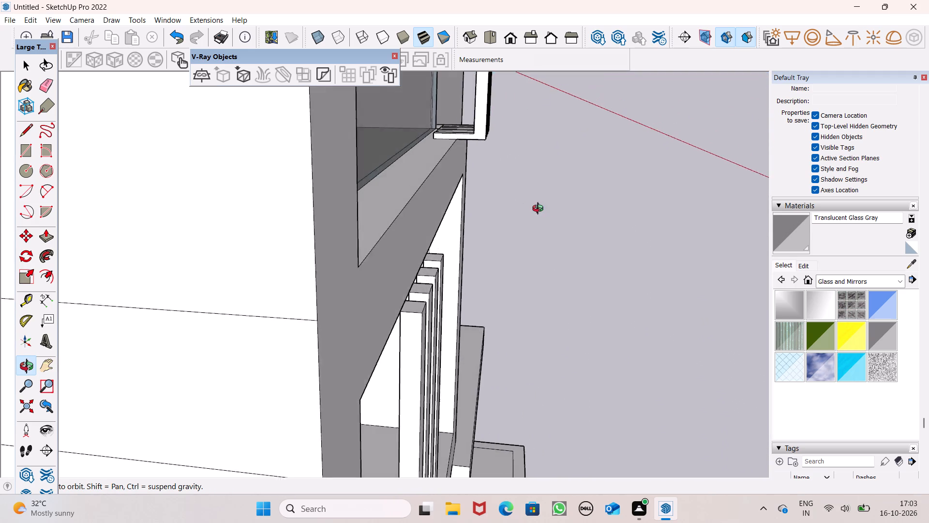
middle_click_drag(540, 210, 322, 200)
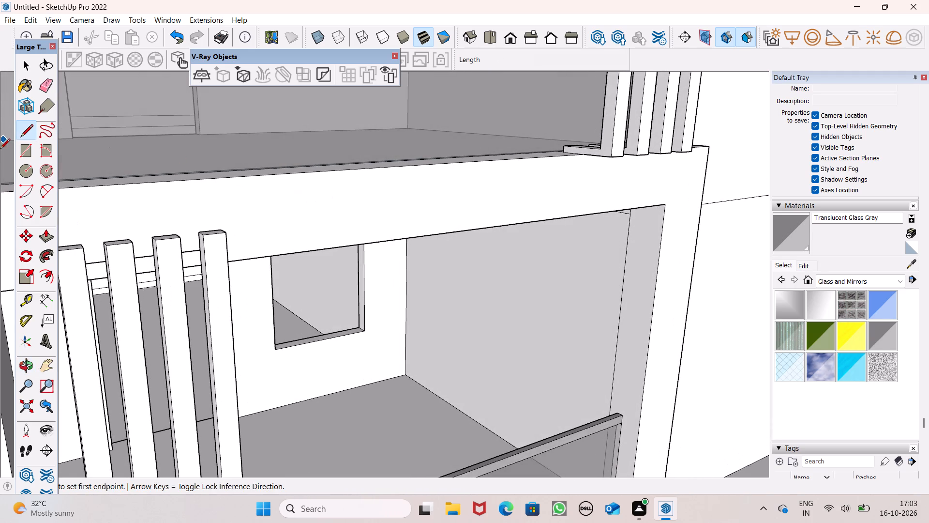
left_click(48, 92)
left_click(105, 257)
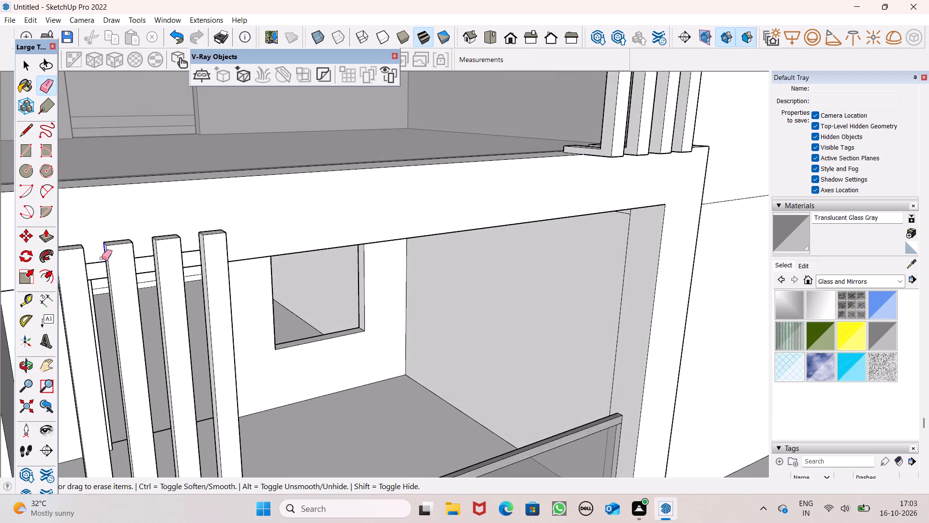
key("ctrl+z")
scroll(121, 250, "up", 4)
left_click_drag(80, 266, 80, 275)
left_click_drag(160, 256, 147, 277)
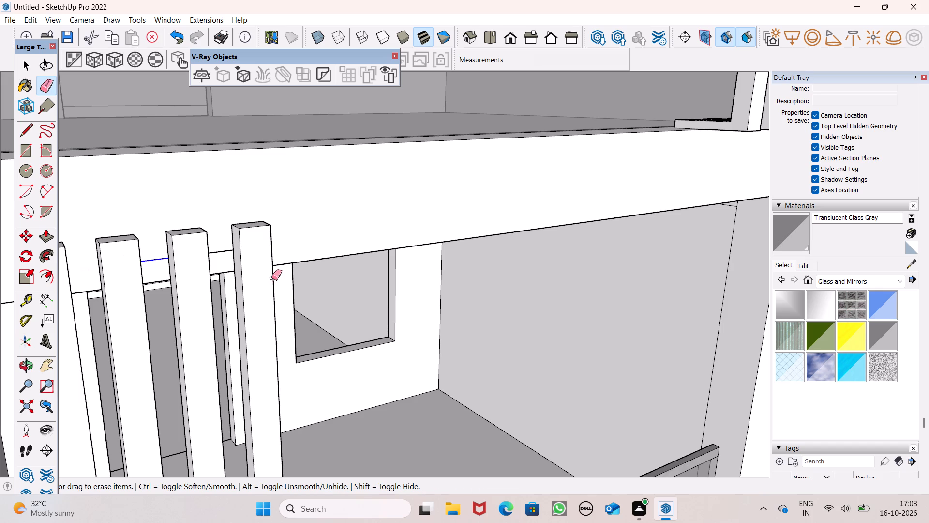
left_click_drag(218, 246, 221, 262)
Examine the lower slats' tops and their gap to the beam from the front and the side of the house.
scroll(279, 197, "down", 2)
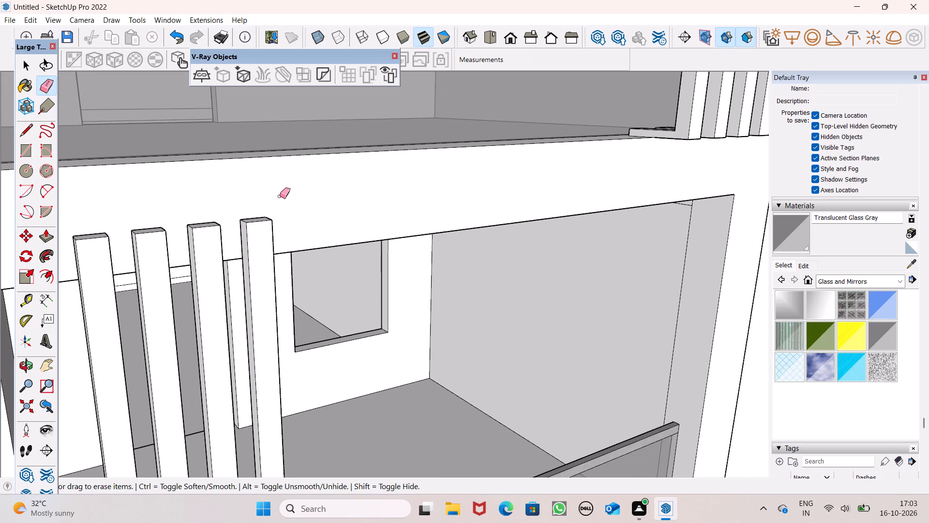
scroll(268, 139, "down", 4)
middle_click_drag(157, 216, 138, 223)
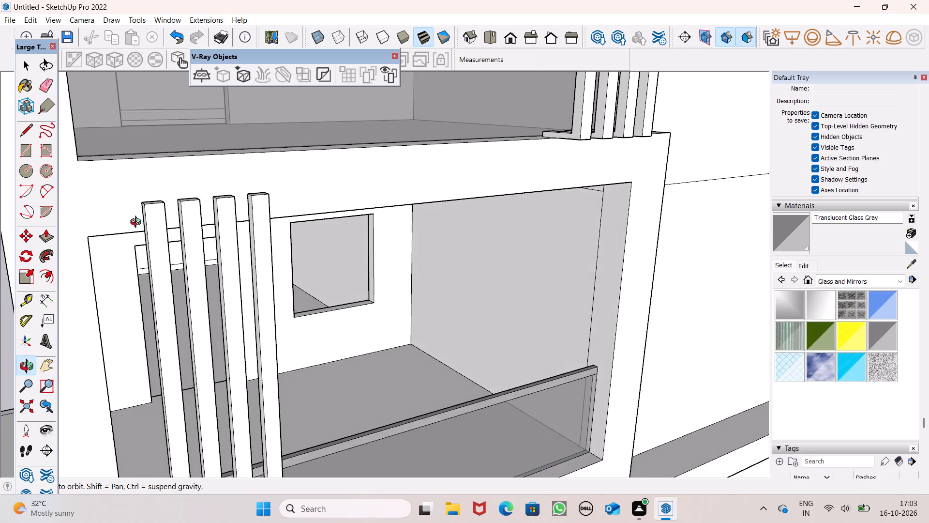
middle_click_drag(138, 223, 0, 287)
scroll(296, 241, "up", 1)
middle_click_drag(296, 239, 496, 218)
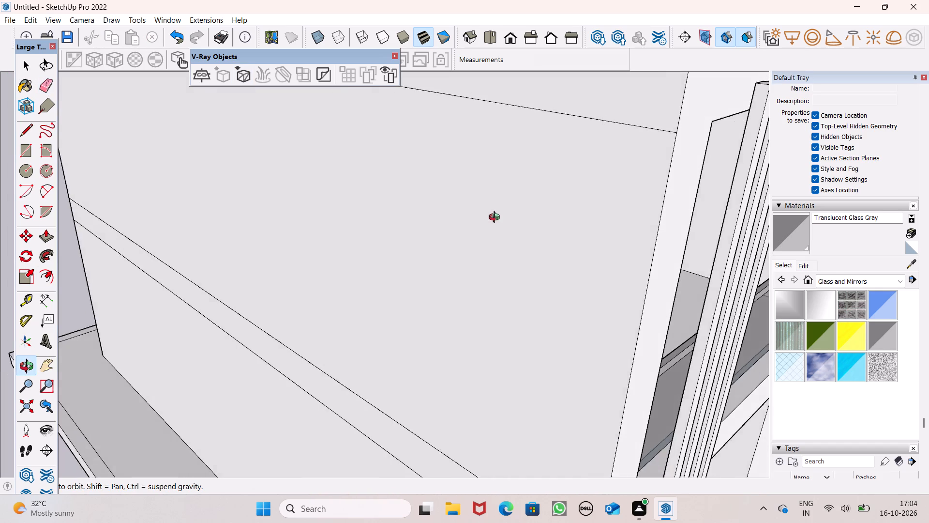
middle_click_drag(496, 218, 495, 219)
scroll(256, 158, "down", 9)
middle_click_drag(304, 195, 434, 226)
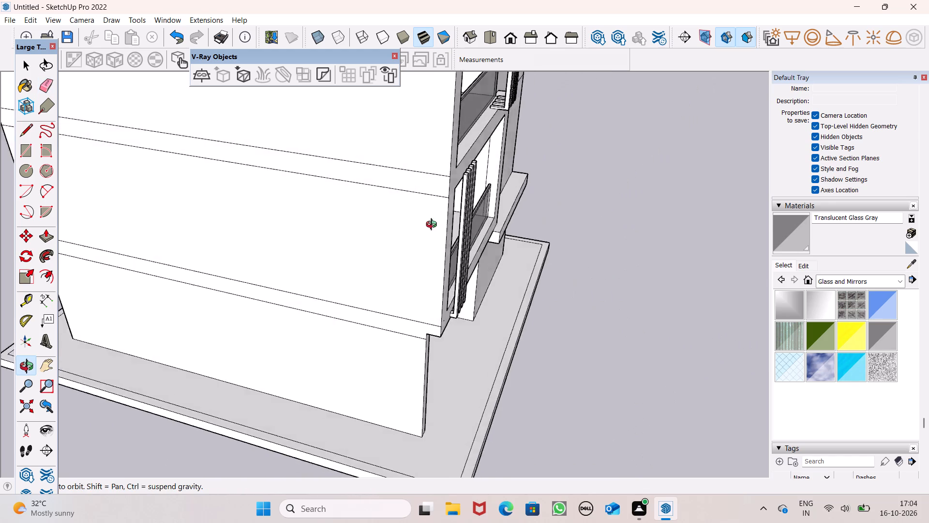
middle_click_drag(434, 226, 479, 207)
scroll(503, 142, "up", 8)
scroll(451, 168, "up", 2)
middle_click_drag(427, 241, 437, 231)
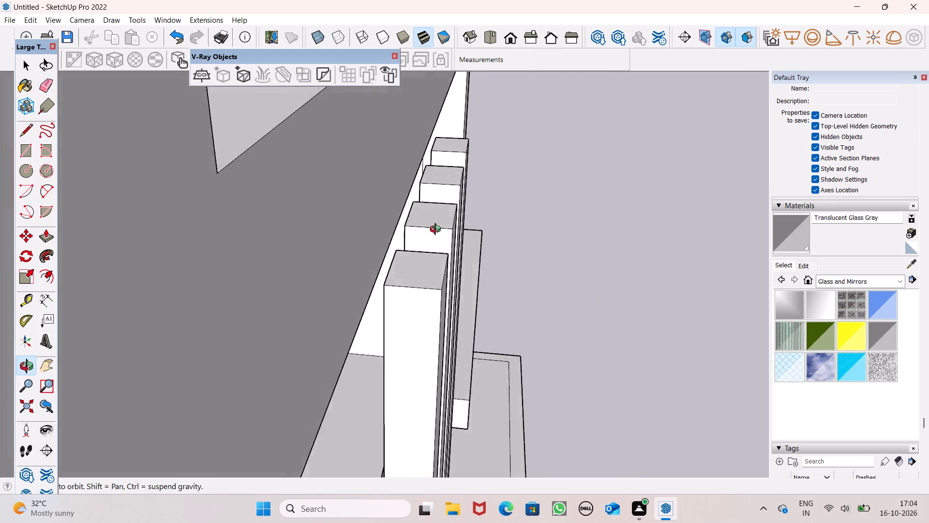
middle_click_drag(437, 231, 476, 169)
scroll(476, 169, "up", 1)
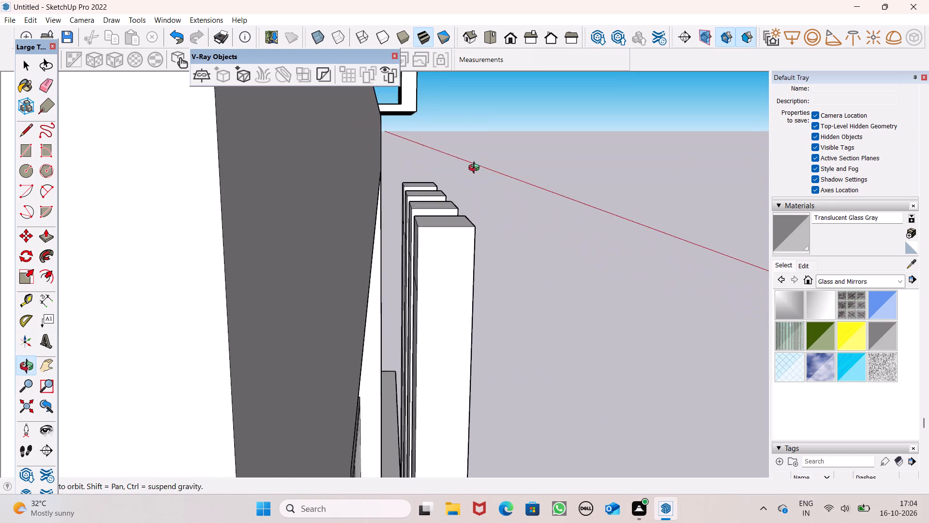
middle_click_drag(476, 169, 476, 169)
middle_click_drag(405, 205, 361, 221)
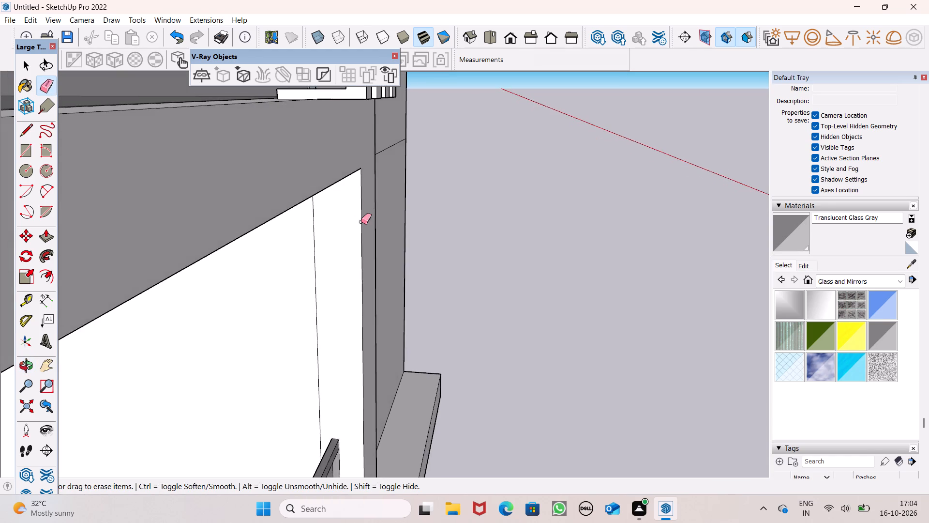
scroll(354, 163, "down", 12)
scroll(356, 221, "down", 2)
scroll(298, 222, "up", 10)
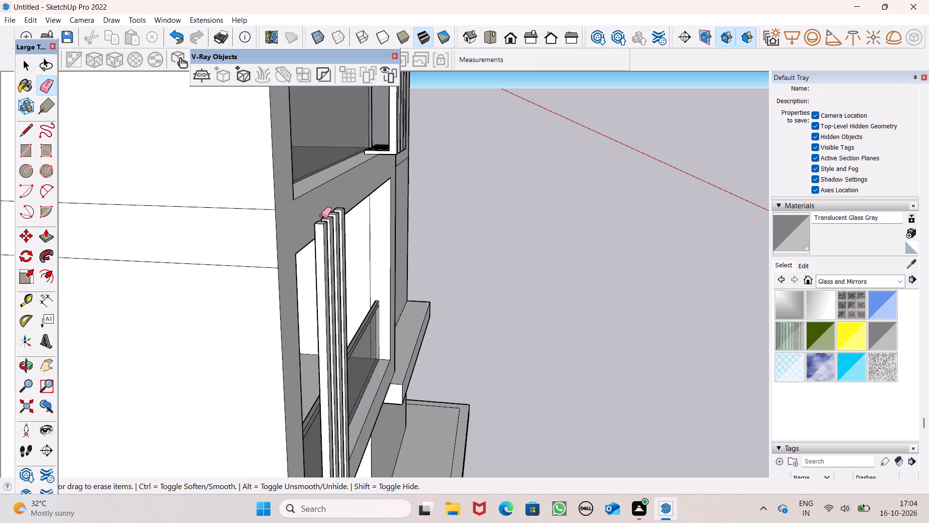
Pull the upper rear face of the rightmost lower slat back about 2 15/16" to meet the beam.
scroll(321, 215, "up", 13)
middle_click_drag(357, 224, 433, 213)
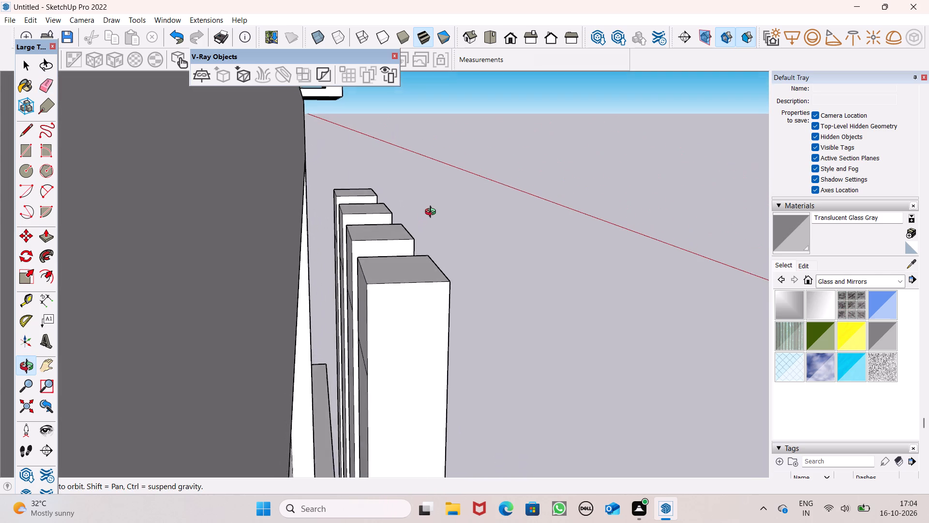
middle_click_drag(433, 213, 435, 203)
left_click(48, 241)
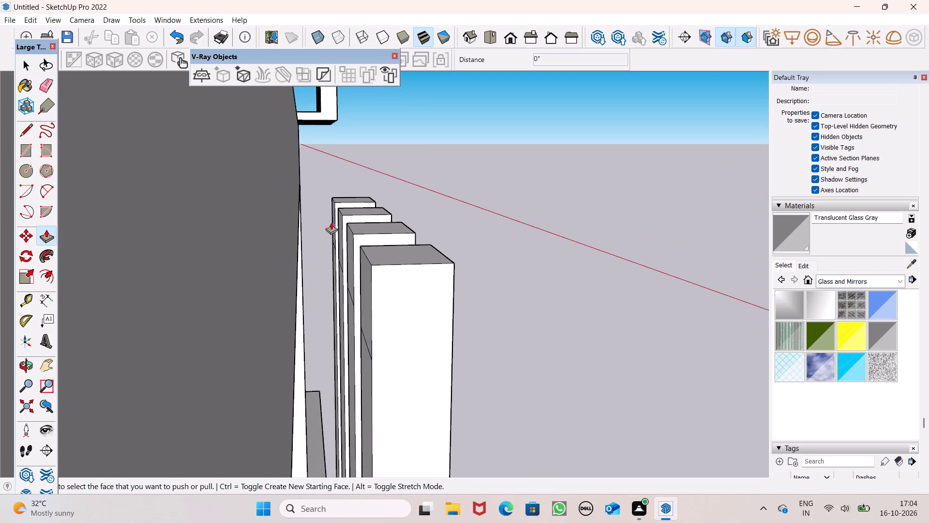
scroll(329, 212, "up", 3)
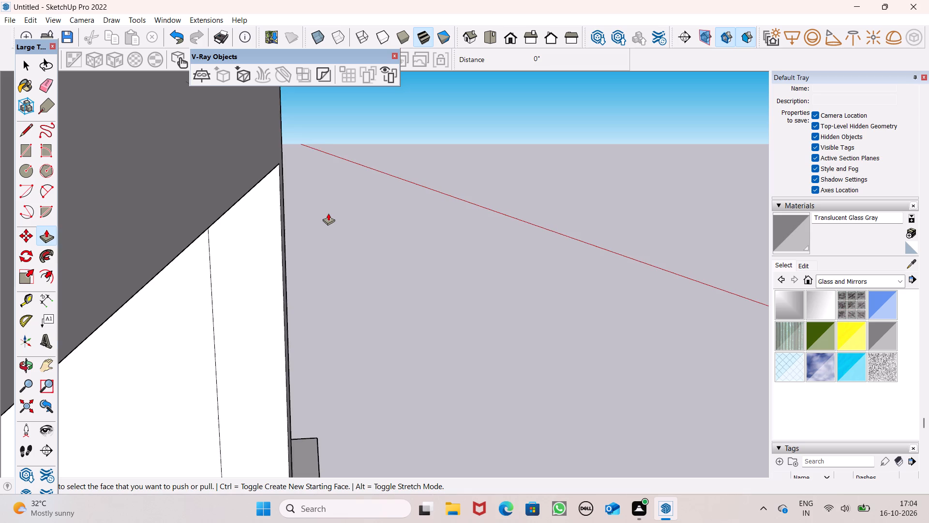
scroll(328, 213, "up", 1)
scroll(329, 213, "down", 5)
middle_click_drag(335, 225, 355, 231)
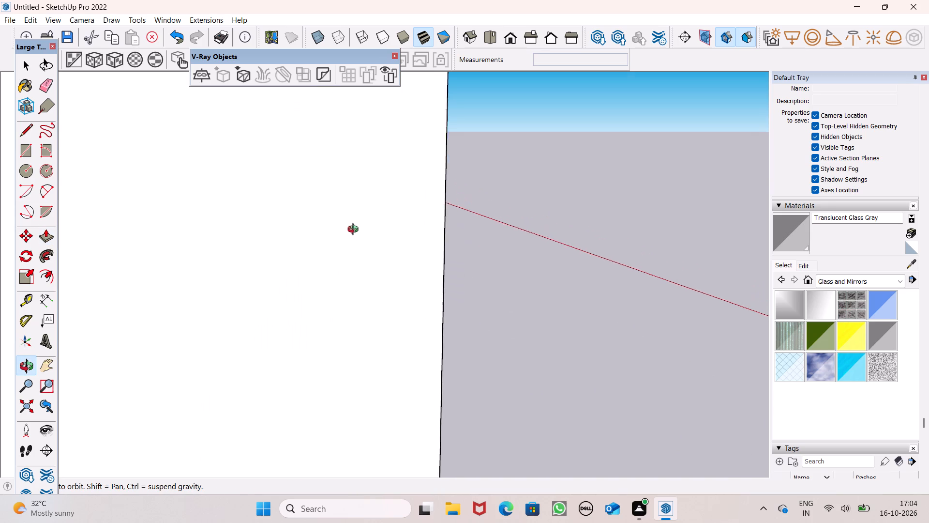
middle_click_drag(355, 231, 338, 240)
scroll(338, 241, "up", 6)
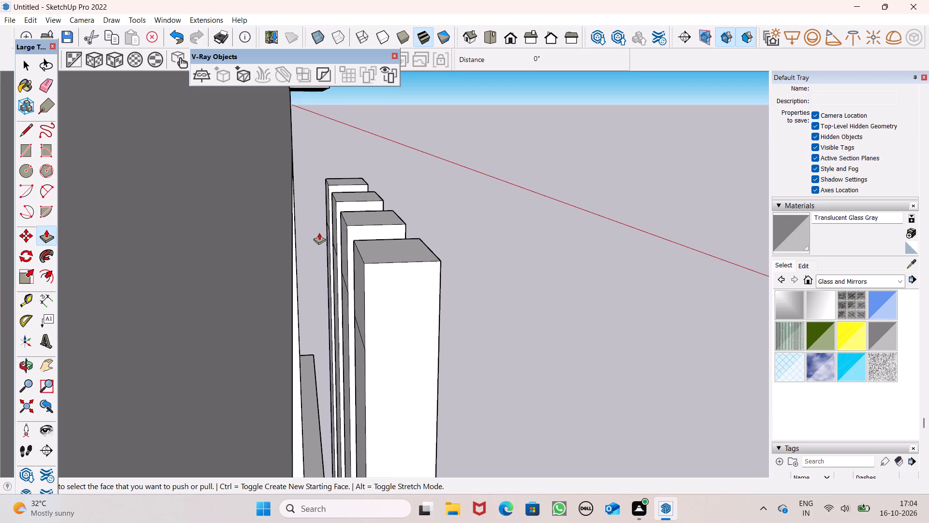
left_click_drag(326, 201, 324, 200)
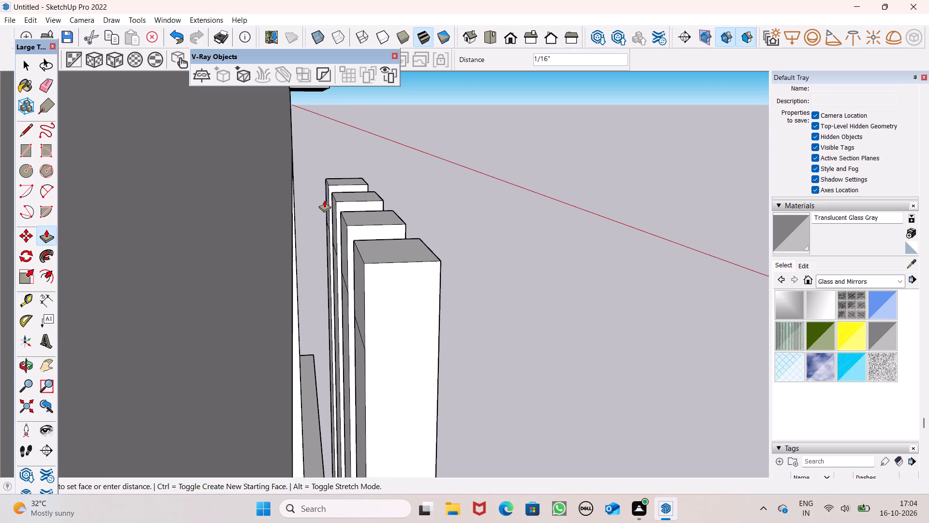
left_click_drag(324, 200, 291, 209)
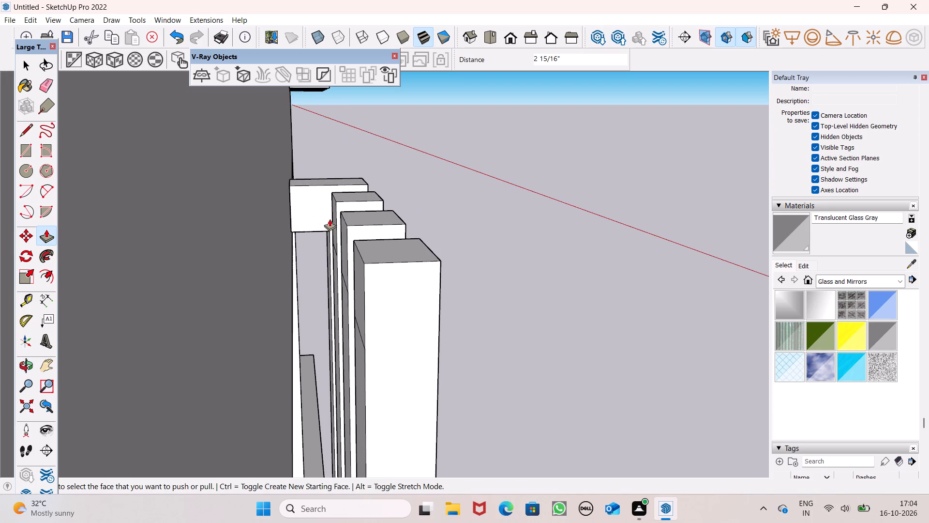
Pull the upper rear faces of the other three lower slats back to the beam, about 3 9/16", 3" and 3" respectively.
left_click_drag(331, 217, 296, 226)
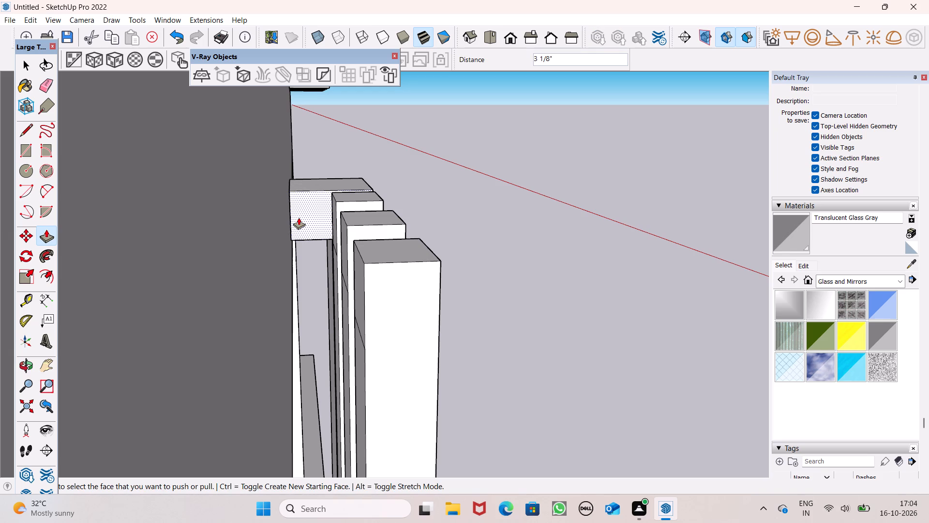
key("ctrl+z")
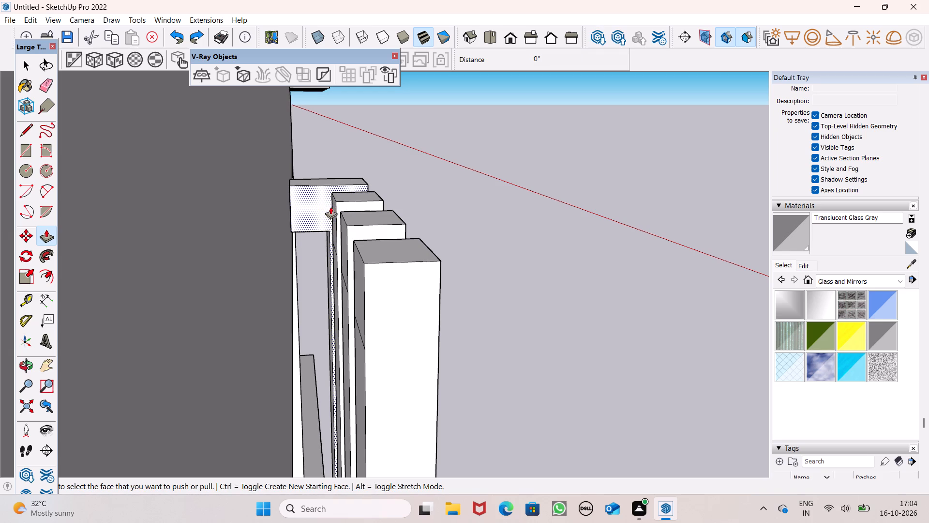
middle_click_drag(321, 217, 308, 218)
scroll(310, 219, "up", 1)
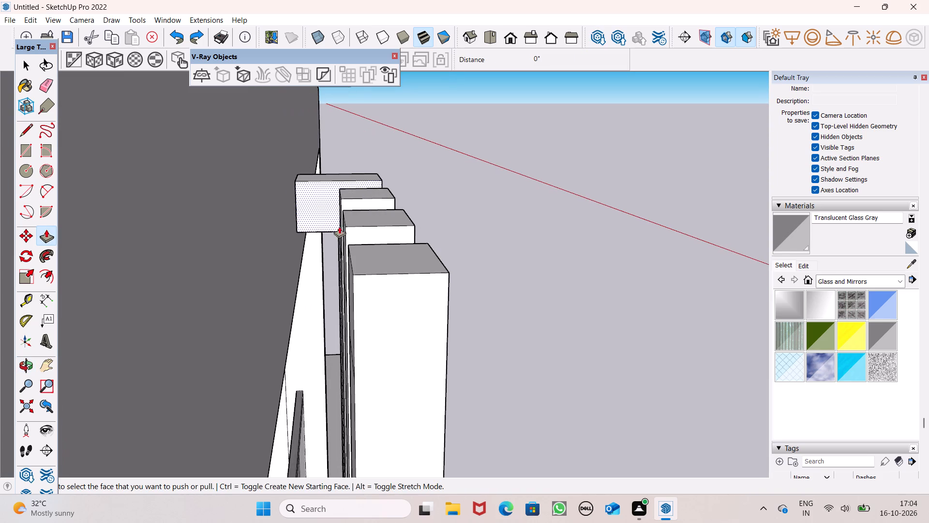
middle_click_drag(343, 209, 360, 207)
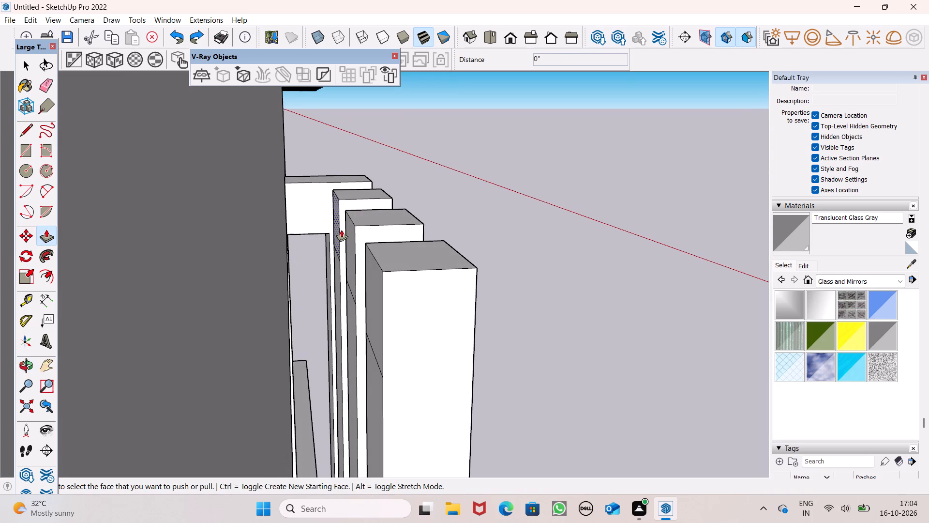
left_click_drag(335, 227, 276, 232)
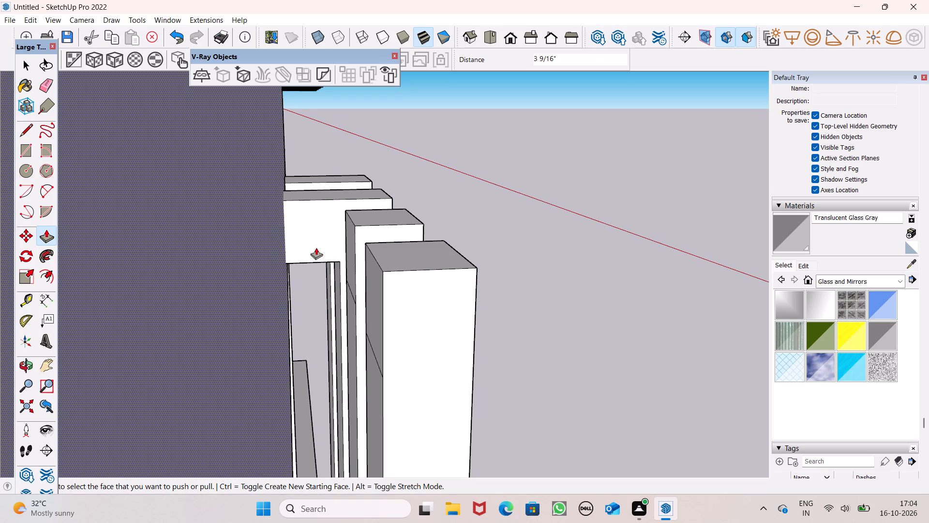
left_click_drag(350, 252, 282, 268)
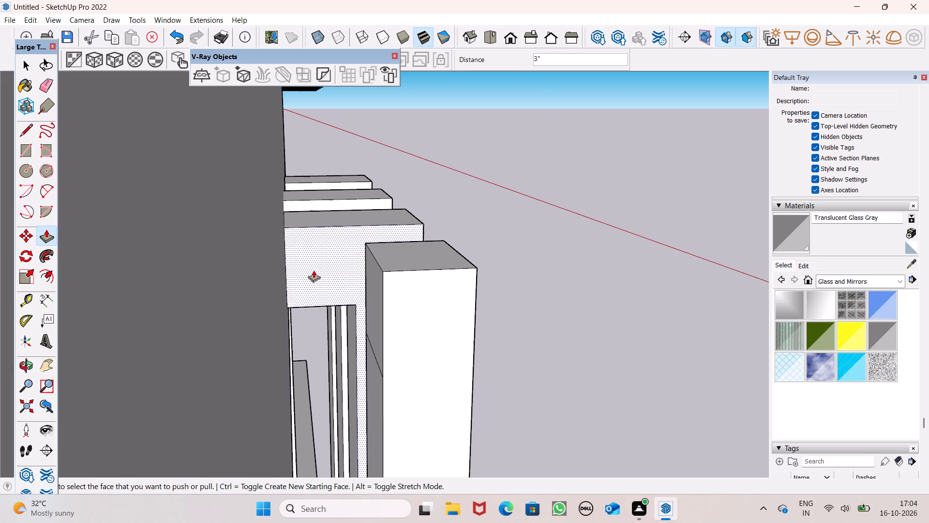
left_click_drag(373, 289, 266, 311)
Examine the lower slats' extended tops and their connection to the beam from the side and the front.
scroll(399, 209, "down", 3)
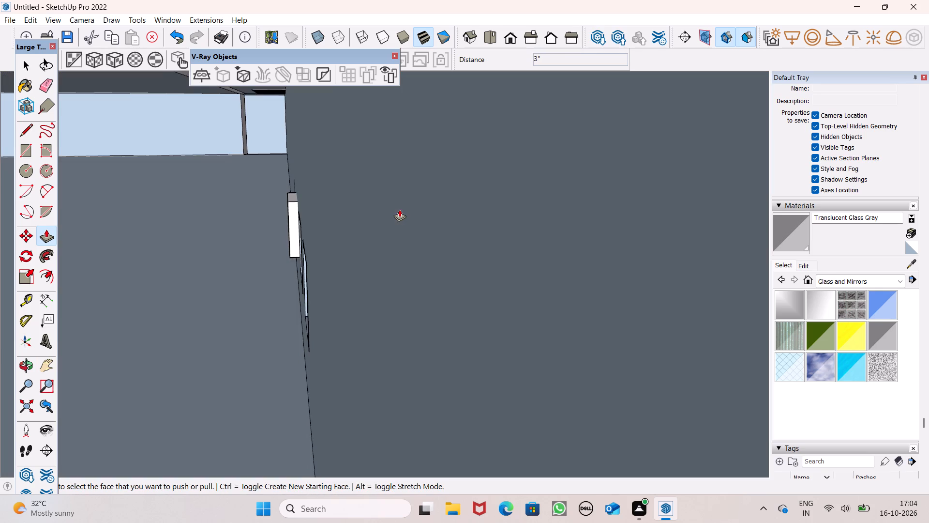
scroll(399, 209, "down", 10)
middle_click_drag(347, 260, 150, 246)
scroll(150, 246, "up", 1)
scroll(308, 178, "down", 5)
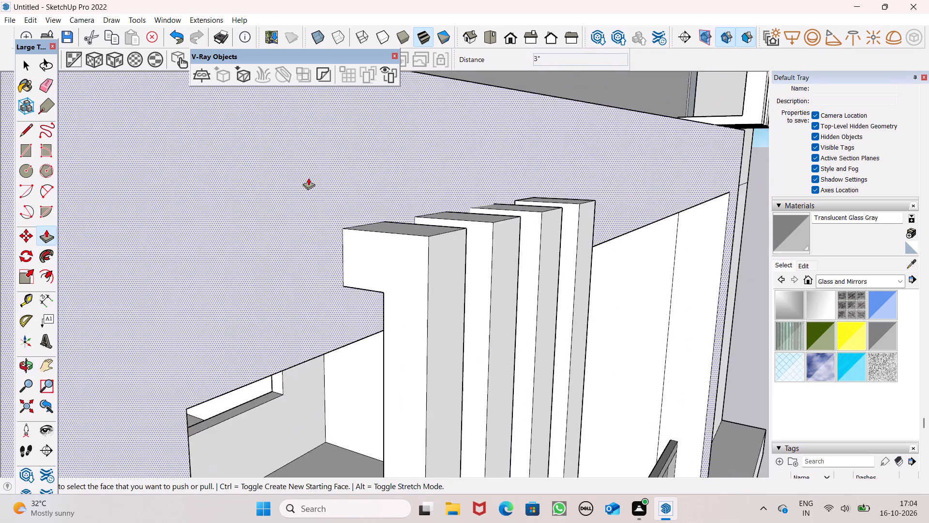
scroll(308, 178, "down", 2)
scroll(289, 160, "down", 20)
scroll(289, 160, "down", 5)
key("space")
scroll(298, 167, "down", 5)
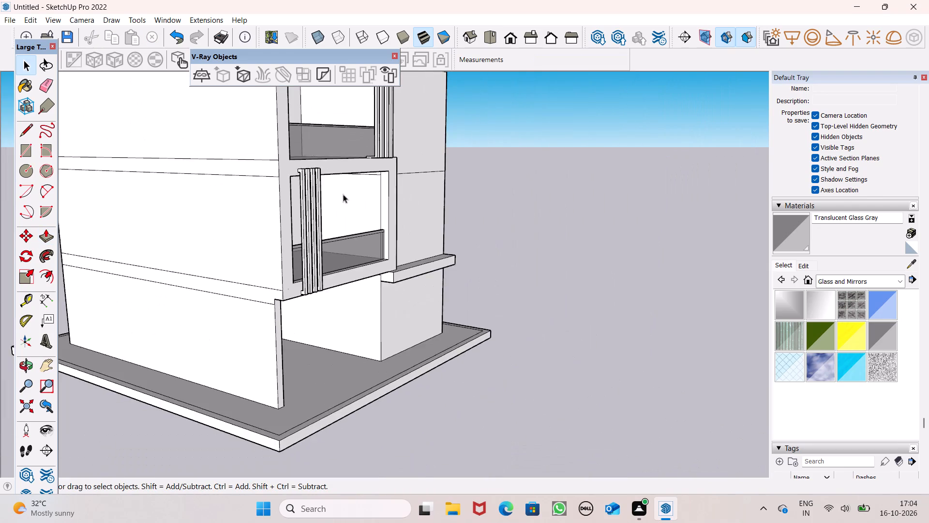
Examine the whole house front, from the balconies up to the roof, at eye level and from above.
middle_click_drag(343, 194, 215, 220)
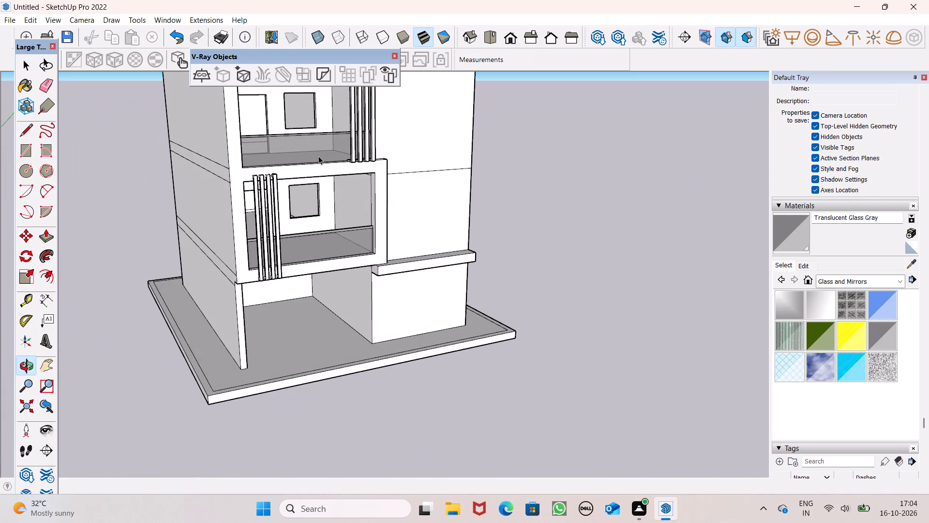
scroll(291, 166, "down", 8)
middle_click_drag(321, 154, 217, 190)
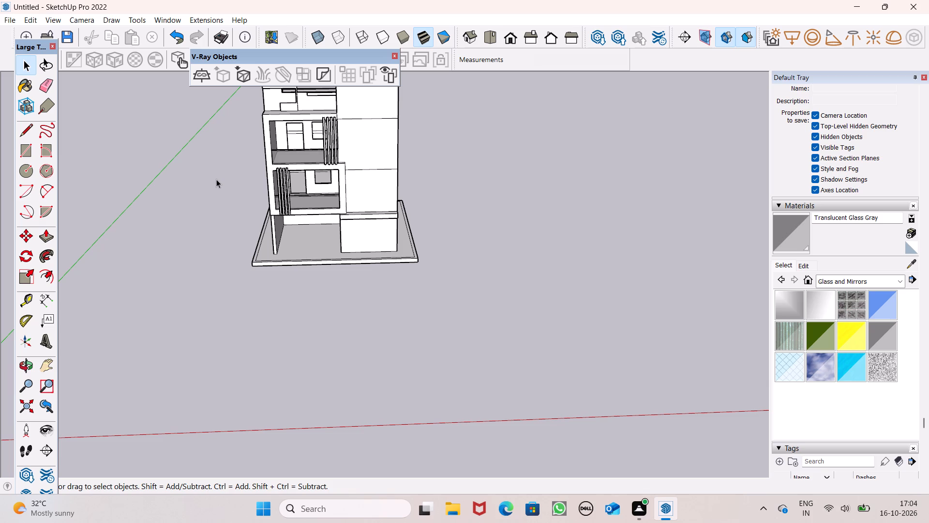
scroll(249, 190, "down", 4)
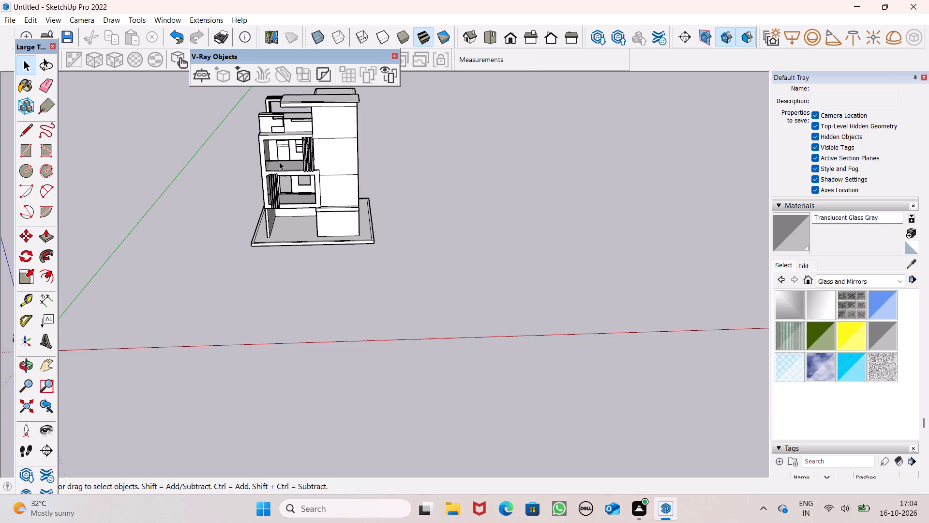
scroll(308, 128, "up", 7)
scroll(344, 171, "down", 10)
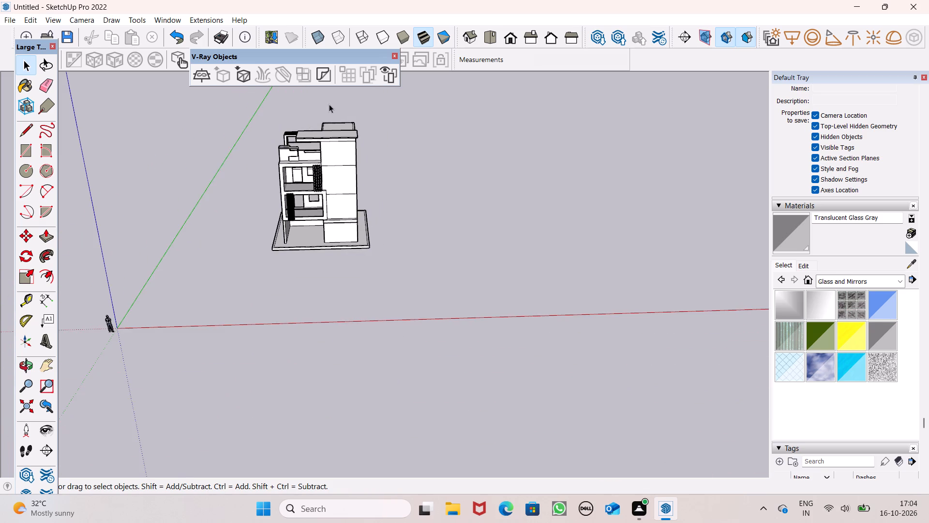
middle_click_drag(329, 103, 349, 0)
scroll(349, 0, "up", 8)
scroll(345, 147, "up", 2)
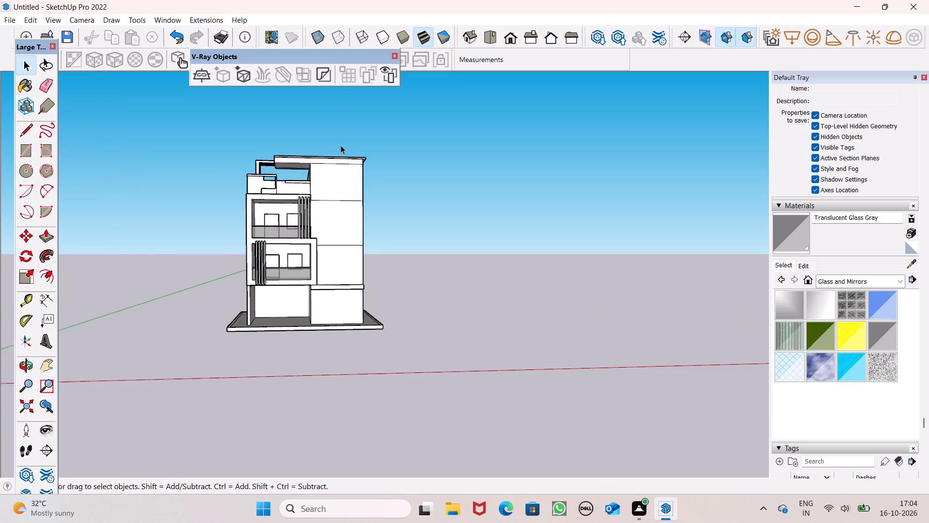
scroll(341, 145, "up", 4)
middle_click_drag(372, 192, 381, 247)
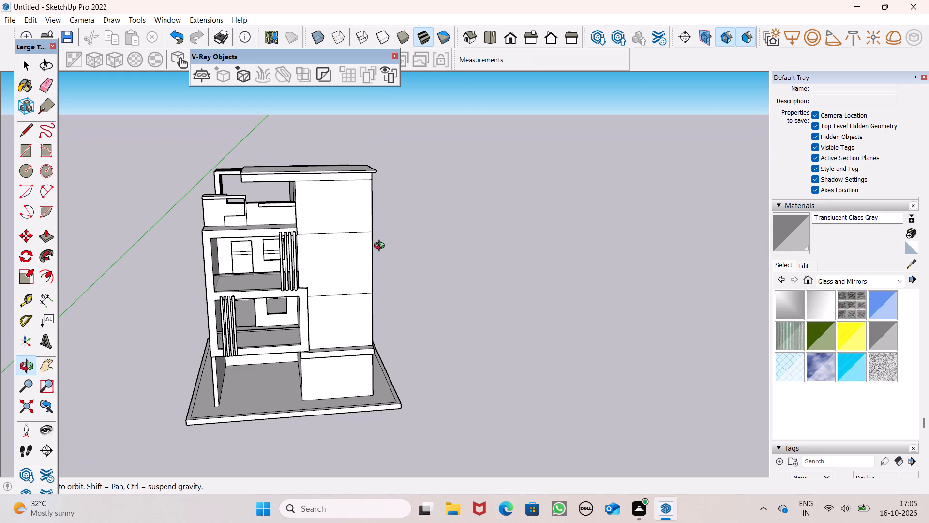
middle_click_drag(381, 247, 378, 269)
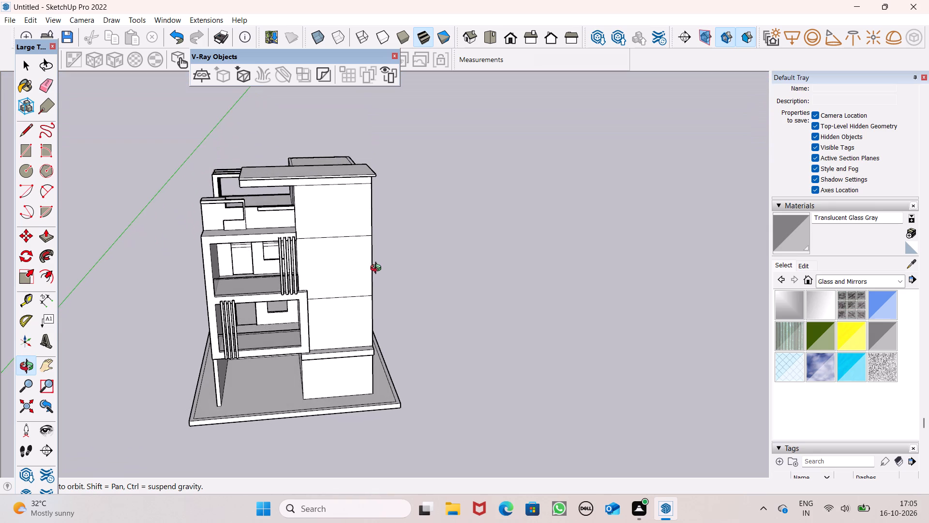
middle_click_drag(378, 269, 373, 288)
Pull the fascia band beneath the front edge of the roof slab outward about 3 11/16".
scroll(327, 197, "up", 7)
middle_click_drag(361, 199, 285, 215)
scroll(241, 162, "up", 1)
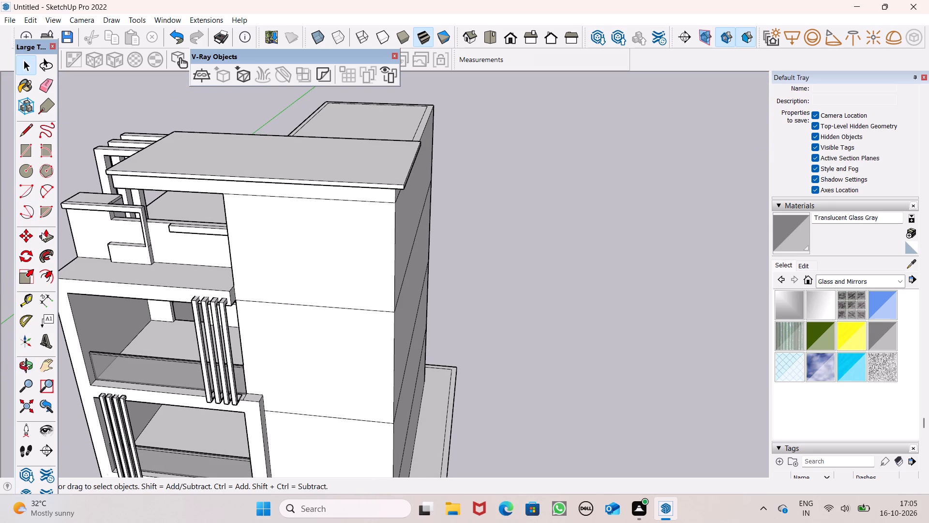
left_click(51, 243)
scroll(367, 181, "up", 5)
left_click(370, 206)
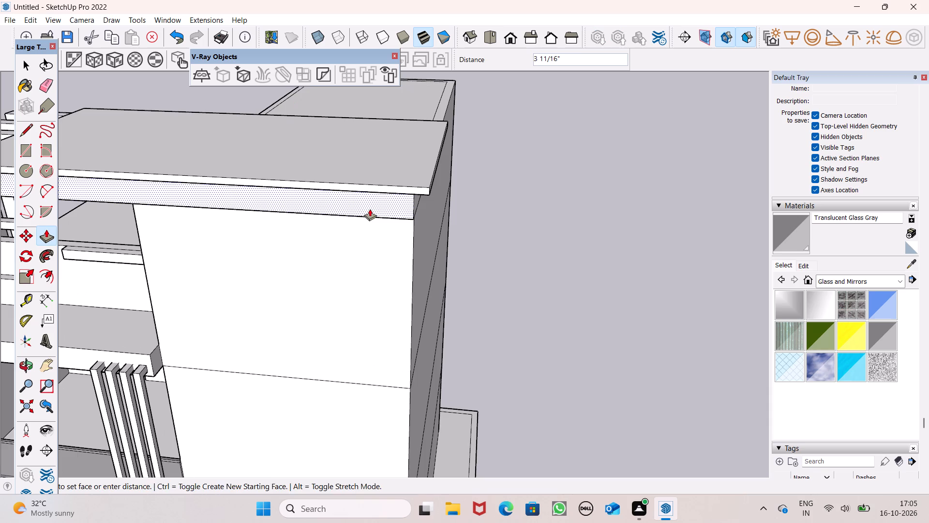
middle_click_drag(355, 220, 420, 58)
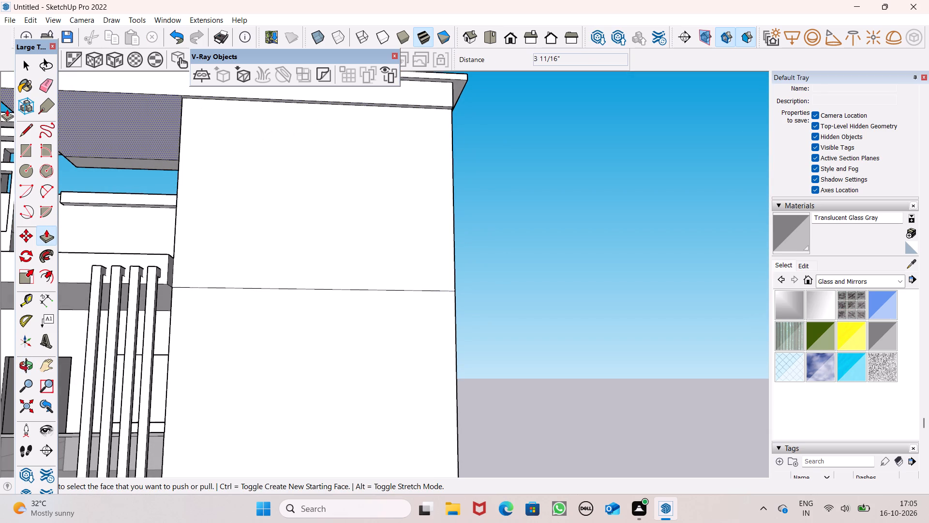
Draw a horizontal line across the full width of the plain front wall, a short distance below the roof fascia.
left_click(21, 127)
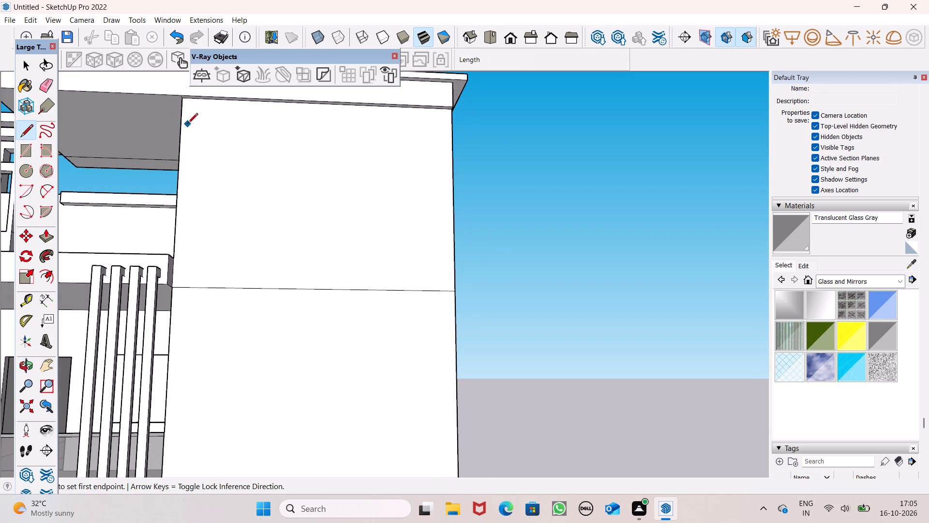
left_click_drag(181, 130, 189, 130)
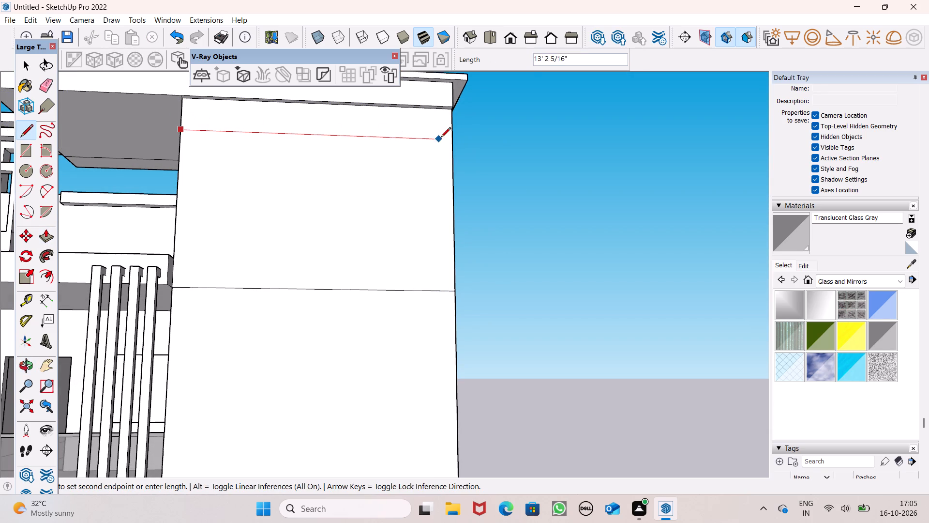
left_click(449, 138)
Draw two closely spaced vertical lines about 30' 4" long down the plain front wall, from the new horizontal line to the lower ledge.
scroll(362, 112, "down", 2)
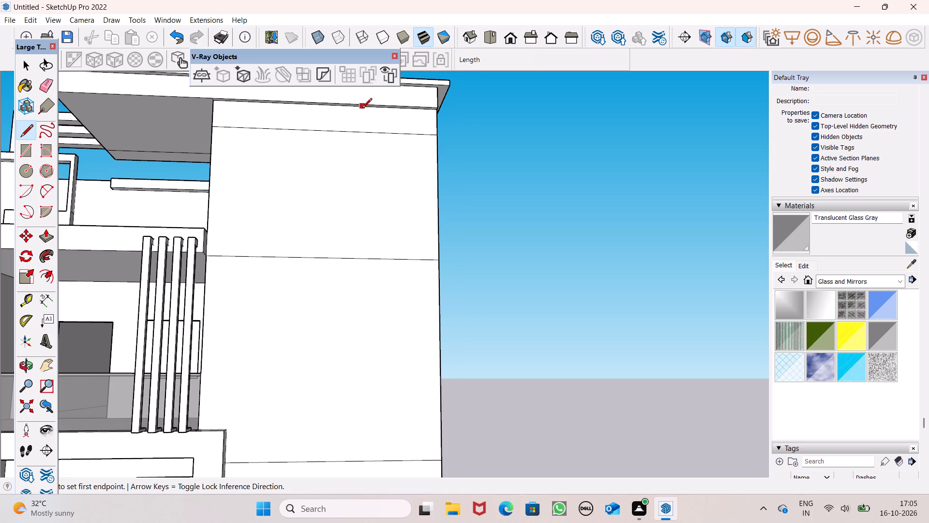
scroll(348, 120, "down", 9)
middle_click_drag(357, 151, 351, 226)
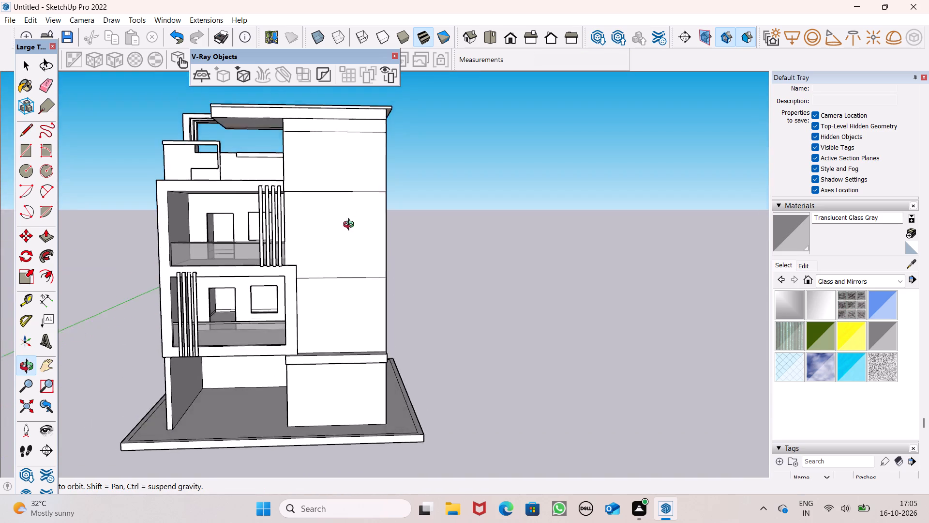
middle_click_drag(351, 226, 341, 258)
middle_click(341, 258)
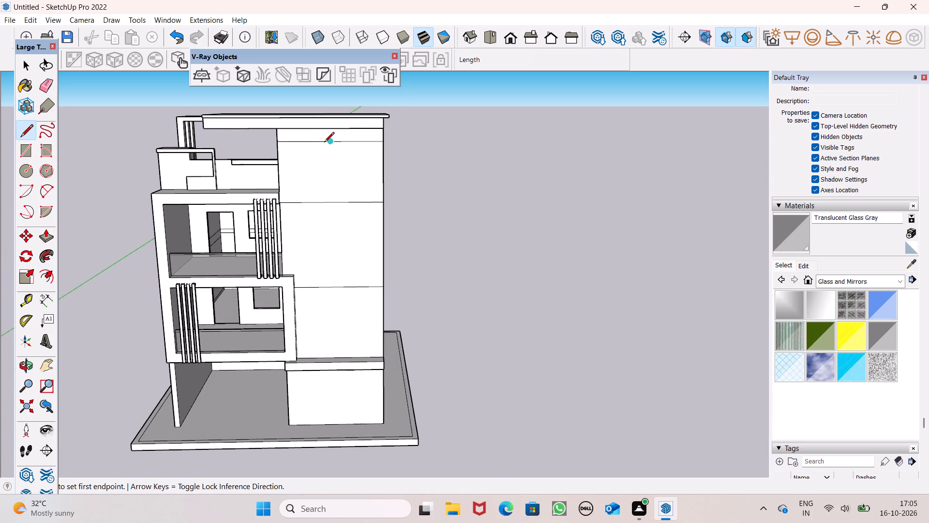
left_click_drag(323, 143, 323, 152)
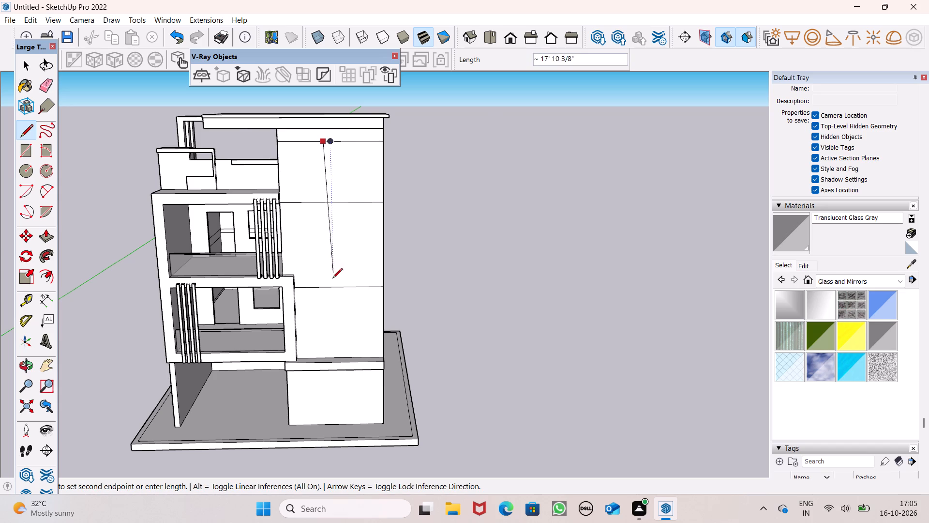
left_click(327, 357)
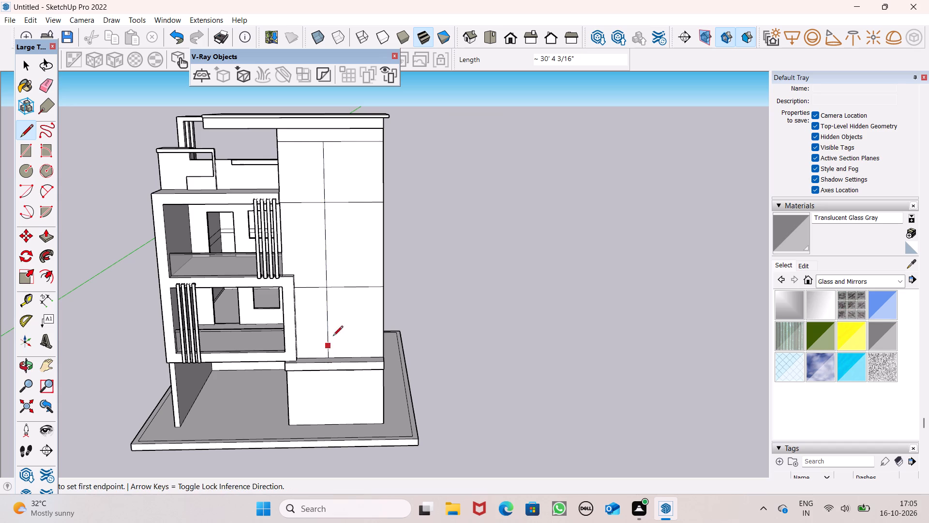
left_click(337, 142)
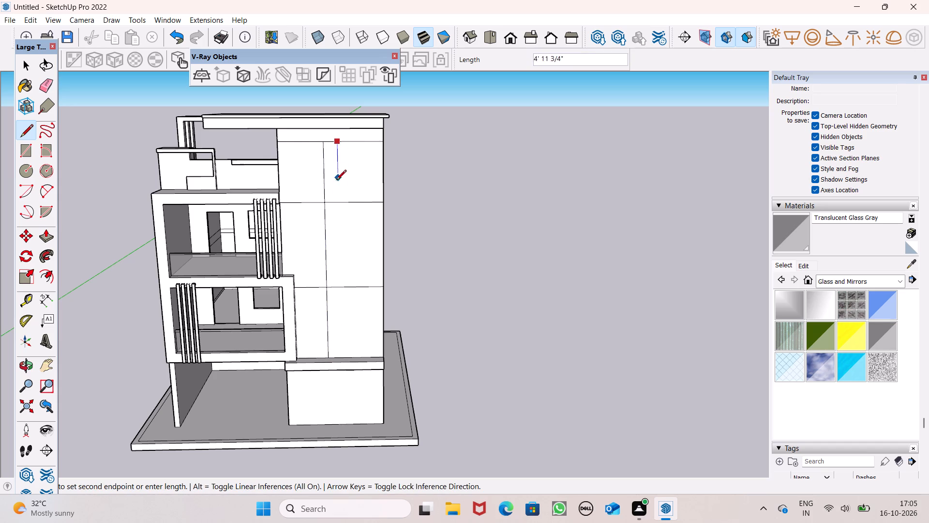
left_click(337, 357)
Erase the two horizontal floor-level lines crossing the plain front wall, inside the narrow strip and on both sides of it.
left_click(43, 86)
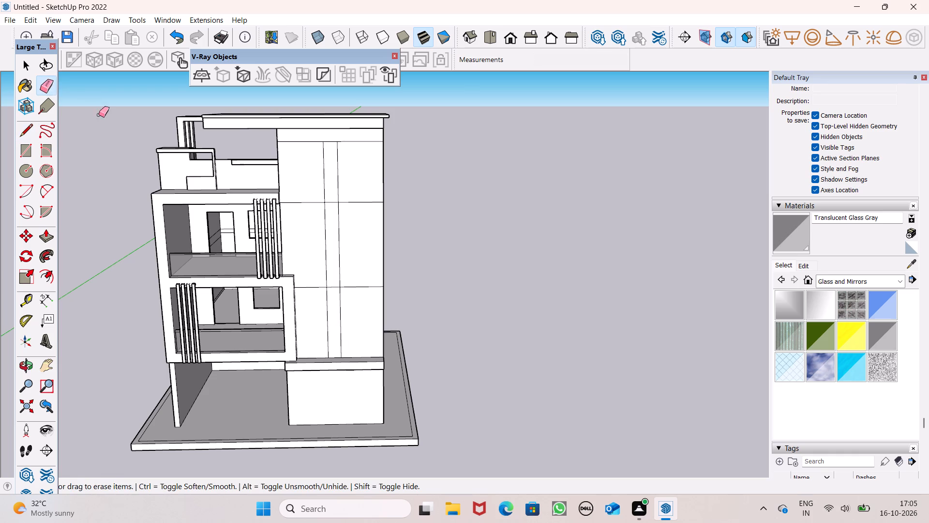
scroll(300, 185, "up", 5)
left_click_drag(337, 198, 340, 216)
left_click_drag(346, 344, 346, 352)
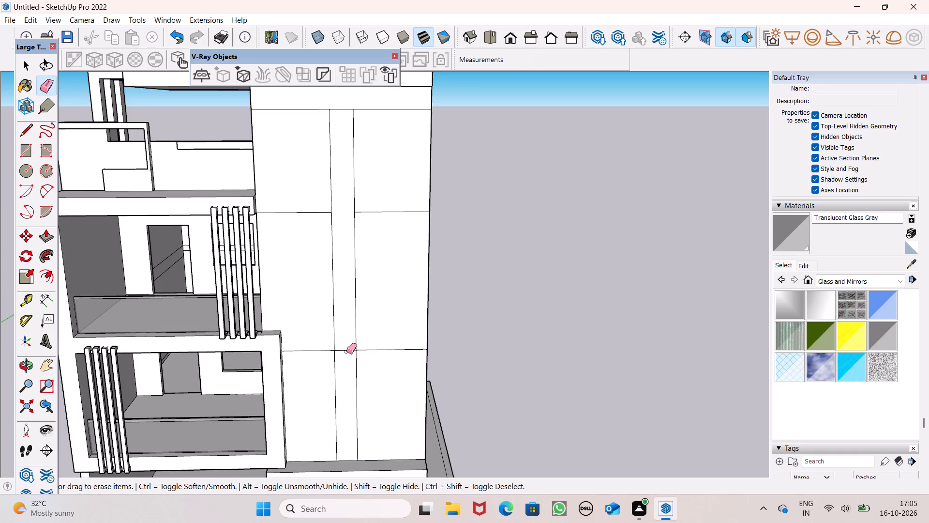
left_click_drag(346, 352, 346, 353)
left_click_drag(391, 198, 400, 363)
left_click_drag(302, 187, 302, 200)
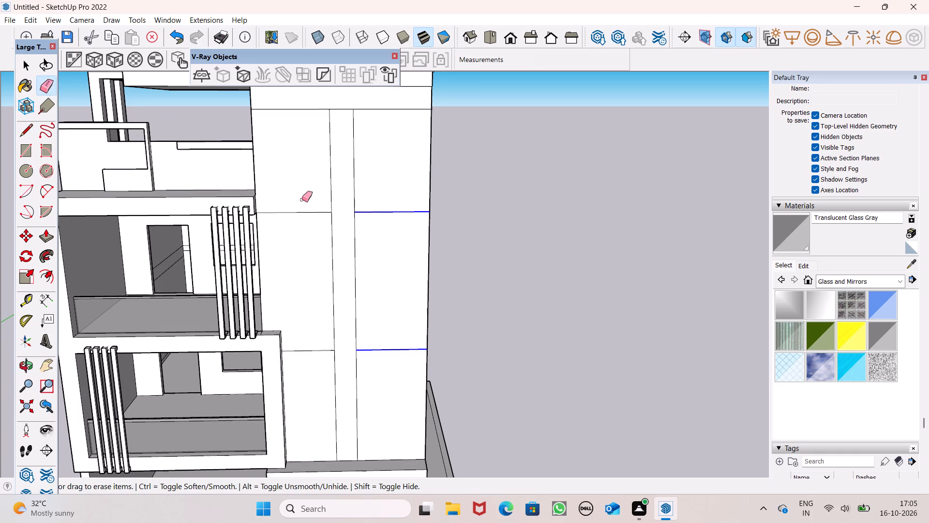
left_click_drag(302, 200, 303, 361)
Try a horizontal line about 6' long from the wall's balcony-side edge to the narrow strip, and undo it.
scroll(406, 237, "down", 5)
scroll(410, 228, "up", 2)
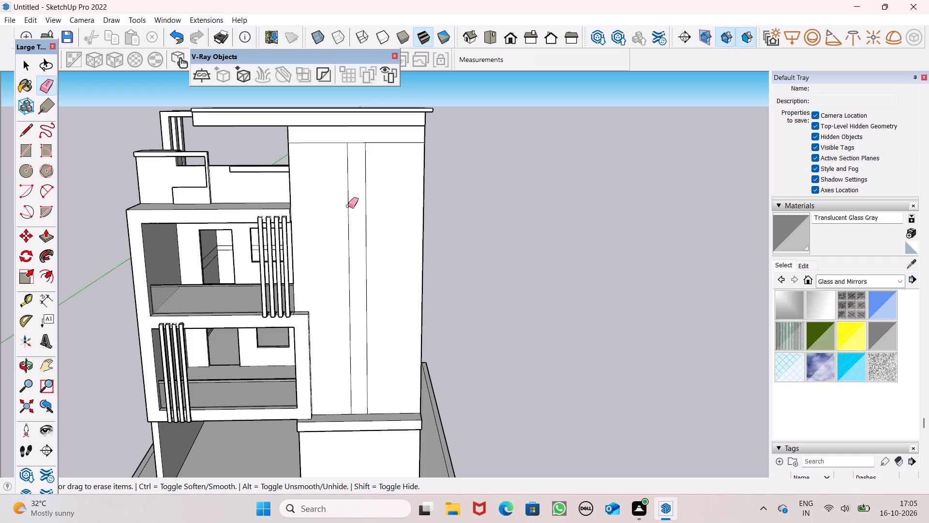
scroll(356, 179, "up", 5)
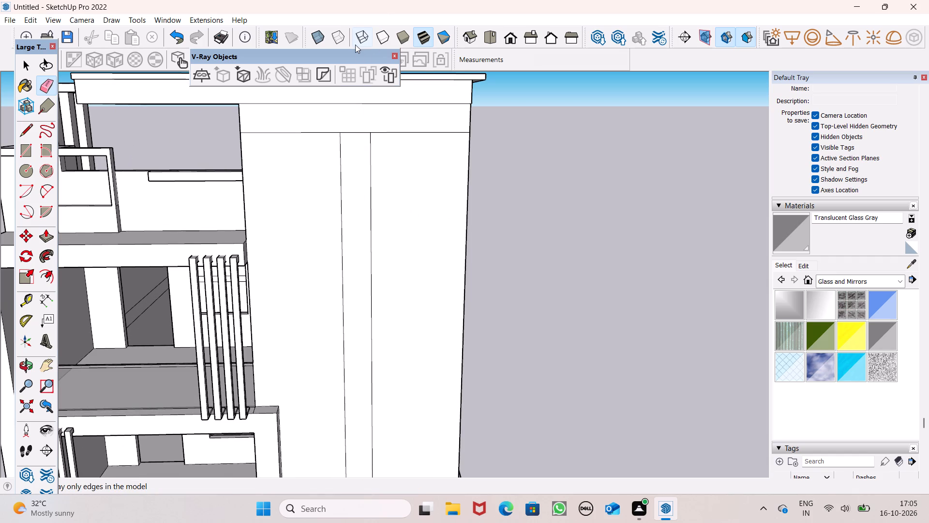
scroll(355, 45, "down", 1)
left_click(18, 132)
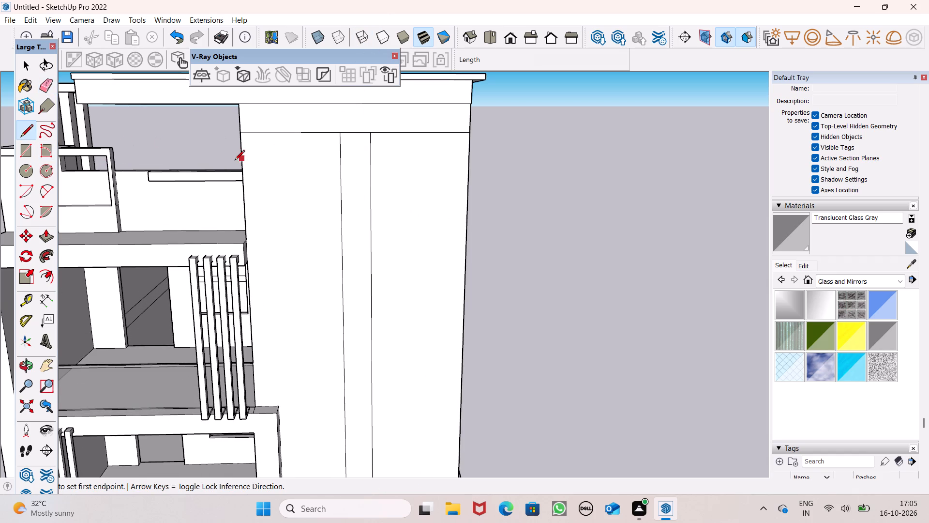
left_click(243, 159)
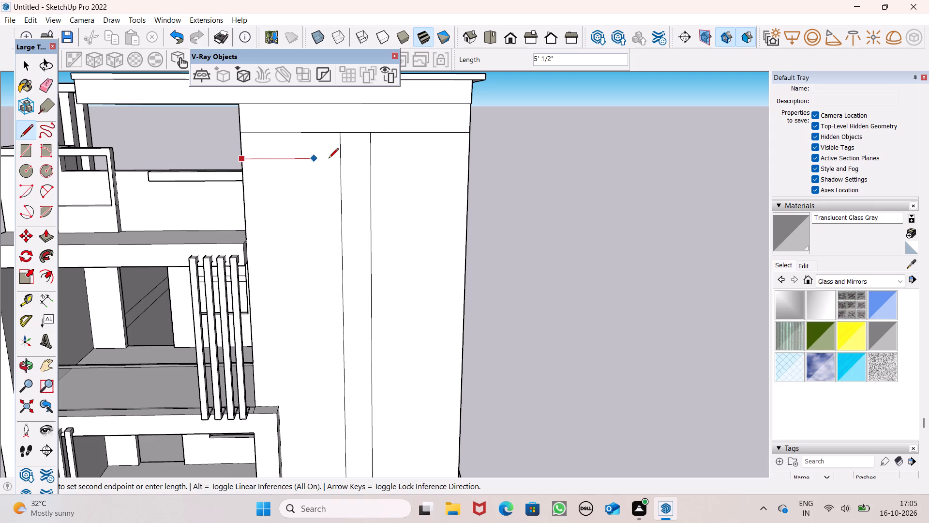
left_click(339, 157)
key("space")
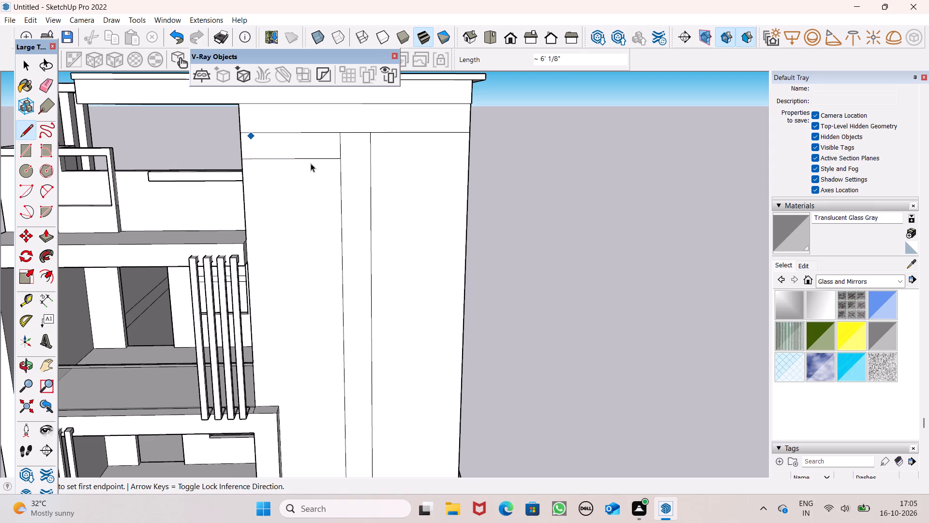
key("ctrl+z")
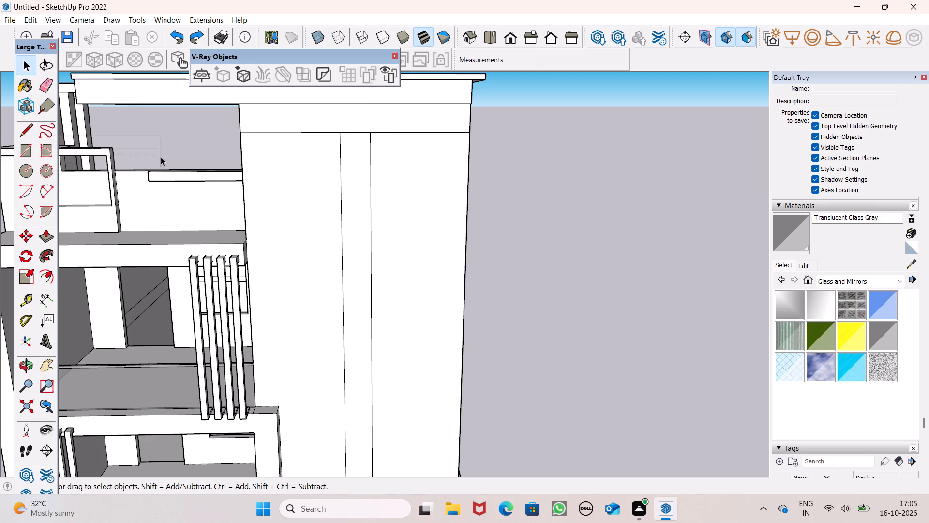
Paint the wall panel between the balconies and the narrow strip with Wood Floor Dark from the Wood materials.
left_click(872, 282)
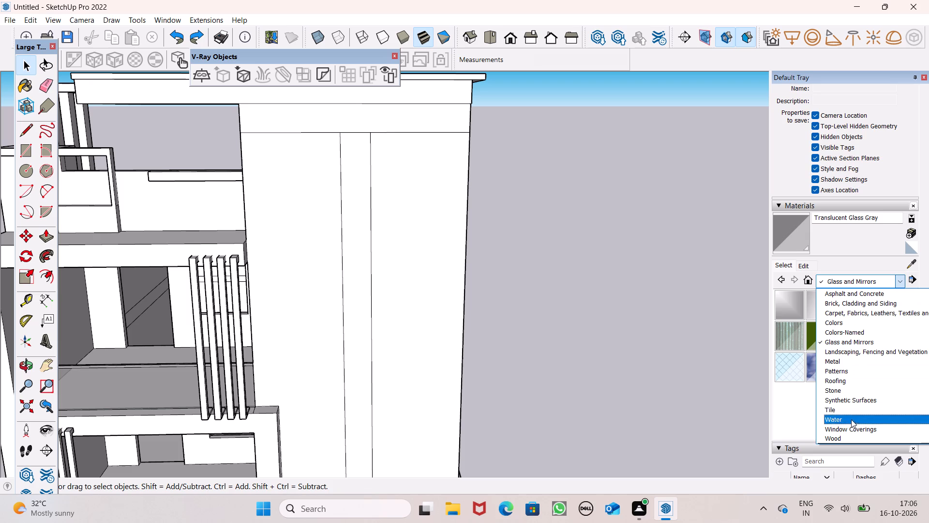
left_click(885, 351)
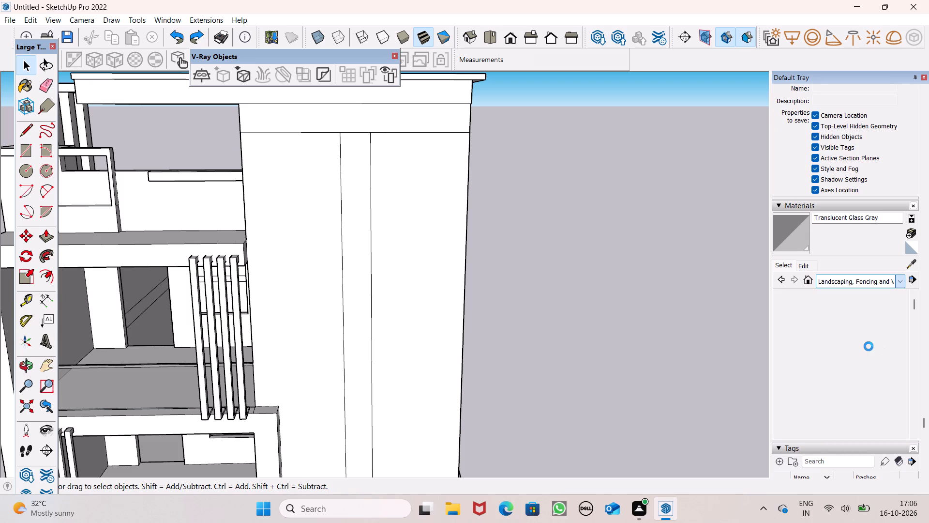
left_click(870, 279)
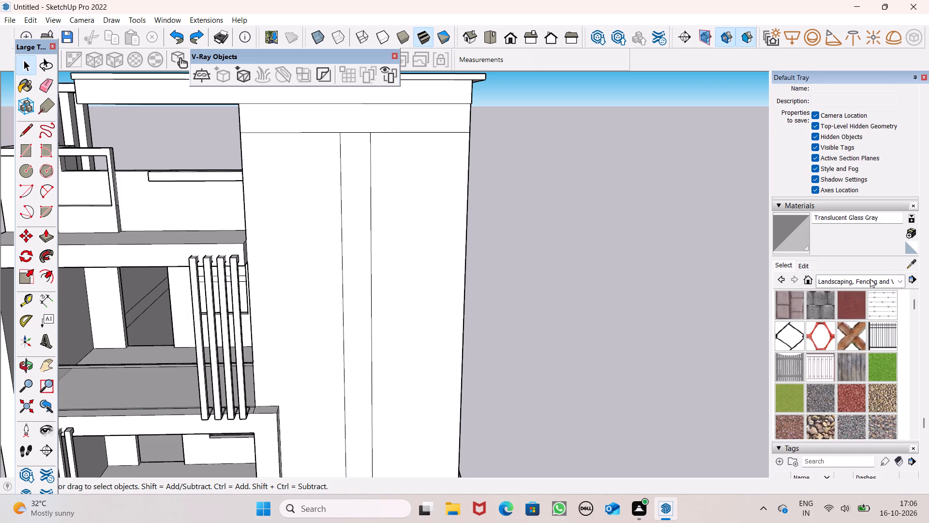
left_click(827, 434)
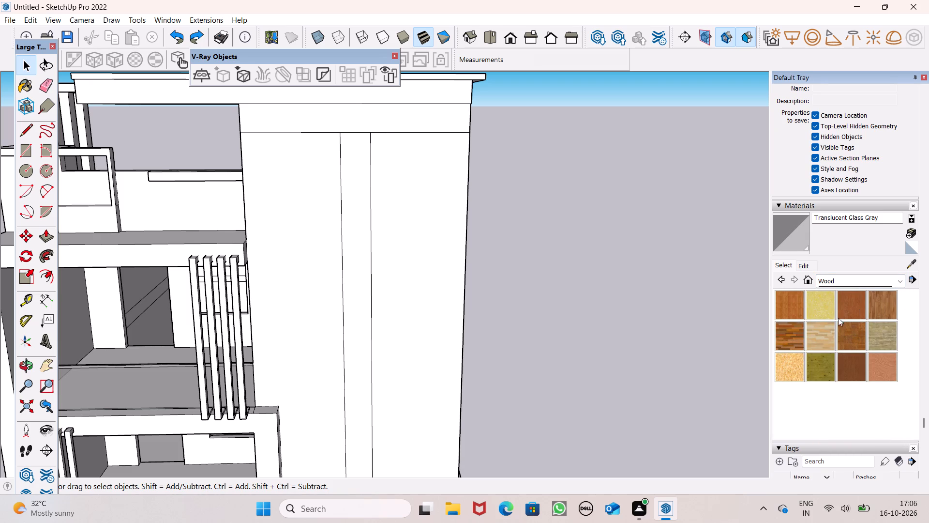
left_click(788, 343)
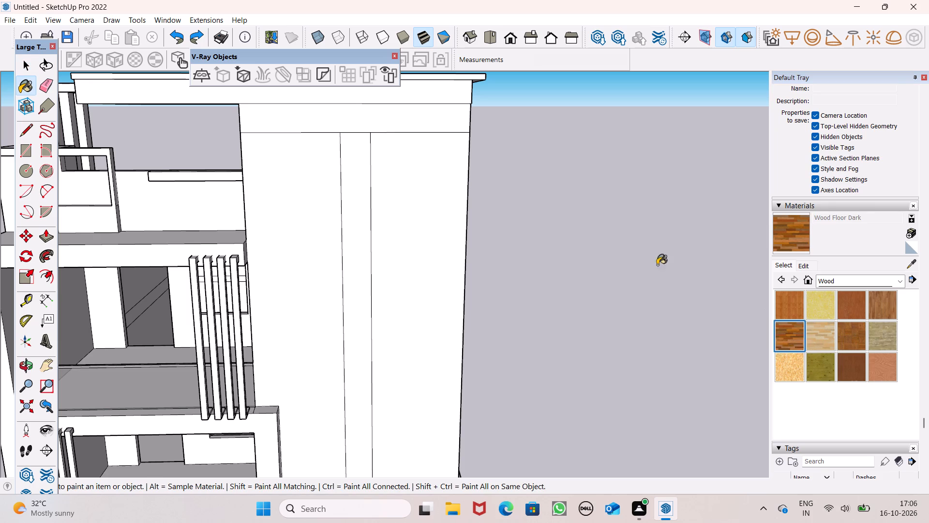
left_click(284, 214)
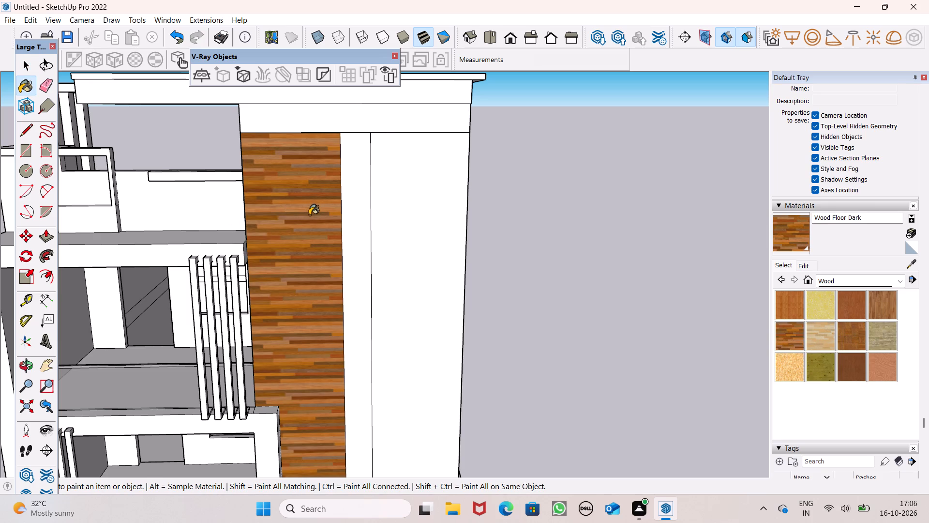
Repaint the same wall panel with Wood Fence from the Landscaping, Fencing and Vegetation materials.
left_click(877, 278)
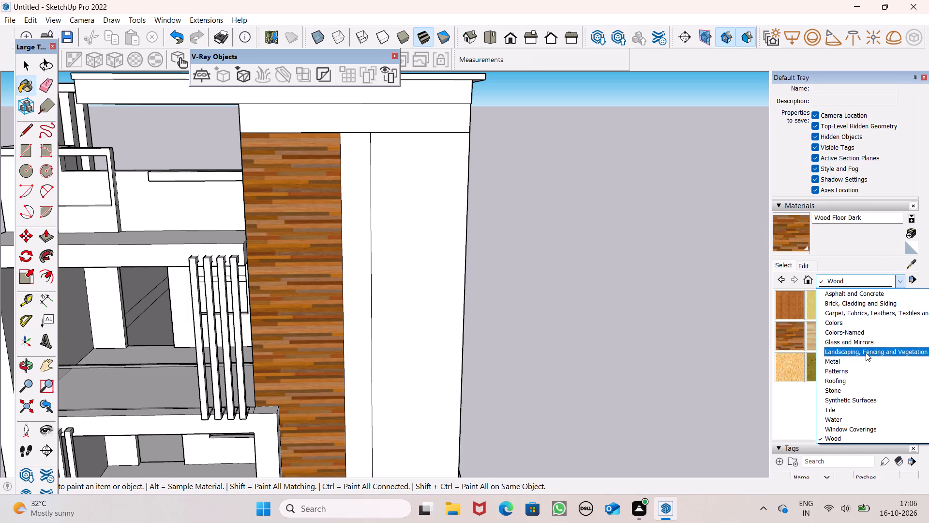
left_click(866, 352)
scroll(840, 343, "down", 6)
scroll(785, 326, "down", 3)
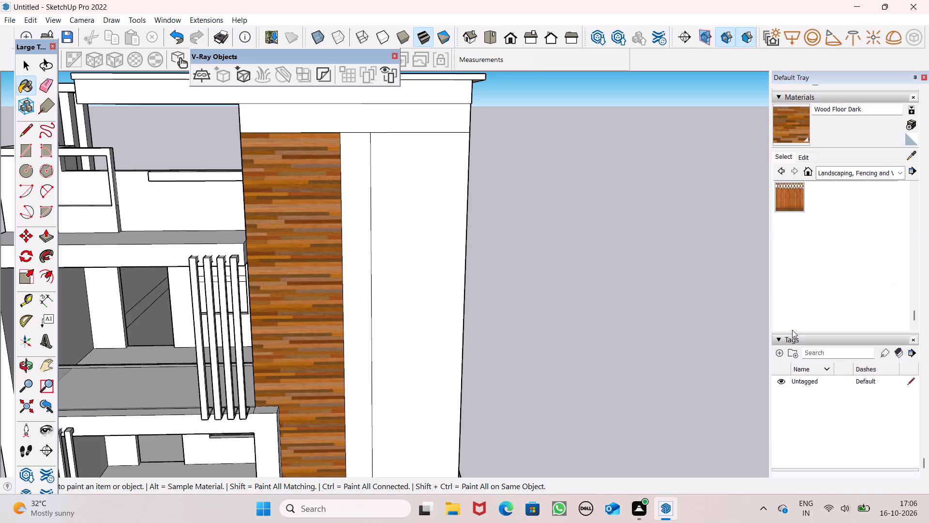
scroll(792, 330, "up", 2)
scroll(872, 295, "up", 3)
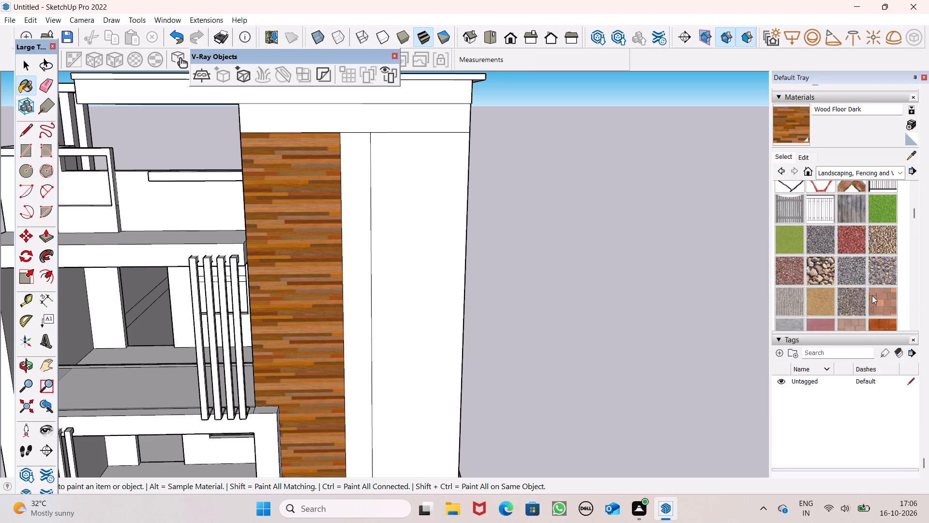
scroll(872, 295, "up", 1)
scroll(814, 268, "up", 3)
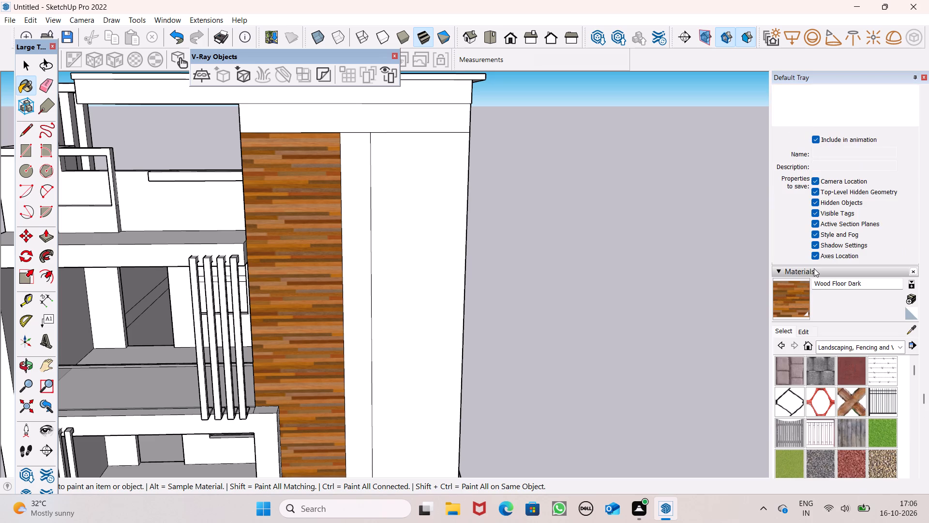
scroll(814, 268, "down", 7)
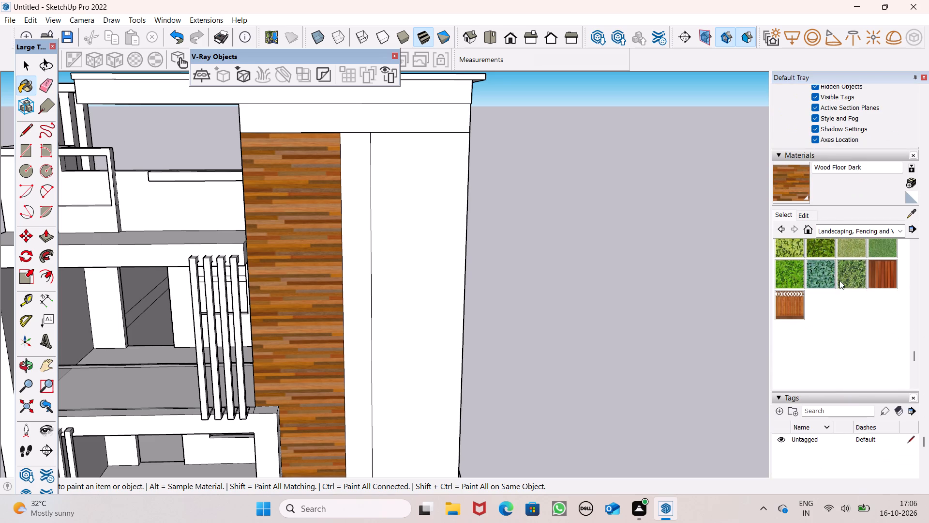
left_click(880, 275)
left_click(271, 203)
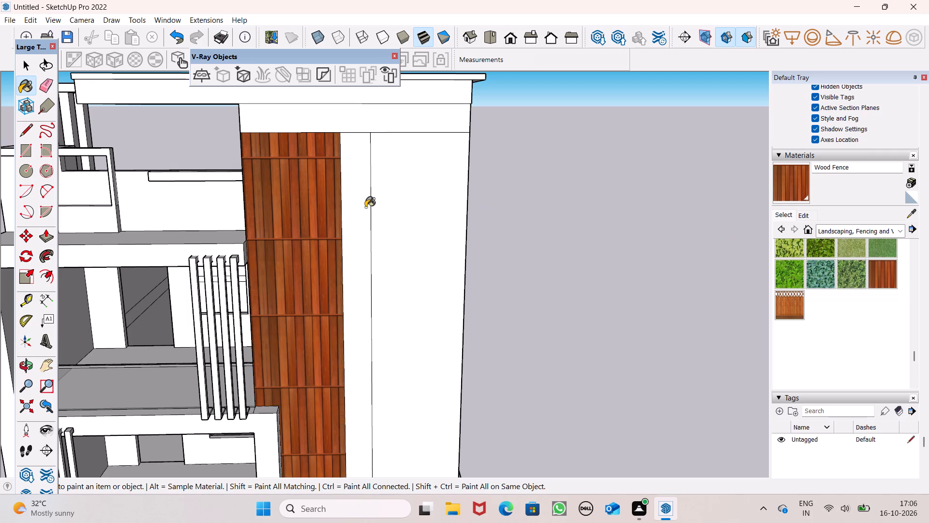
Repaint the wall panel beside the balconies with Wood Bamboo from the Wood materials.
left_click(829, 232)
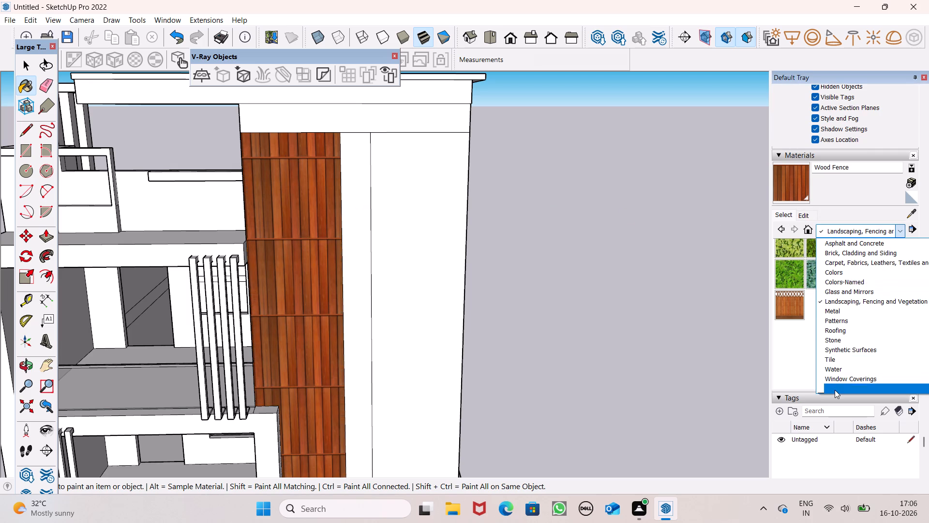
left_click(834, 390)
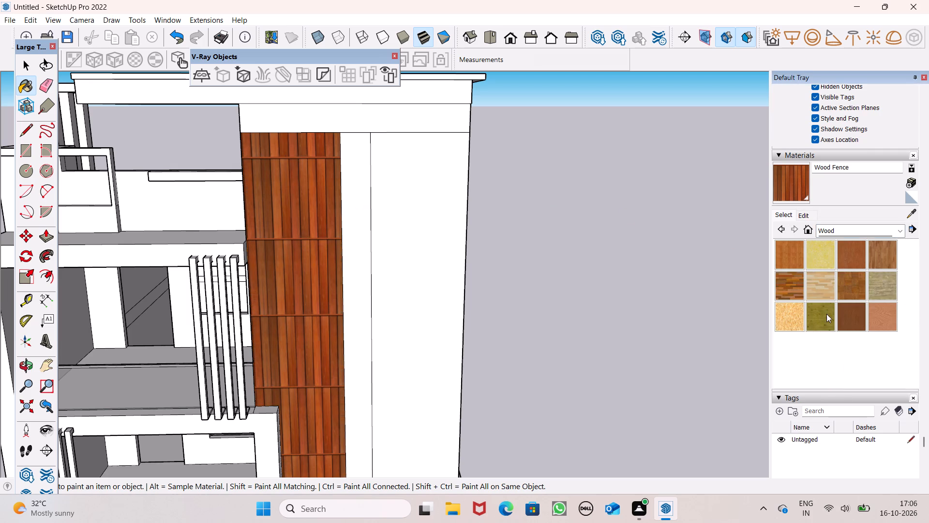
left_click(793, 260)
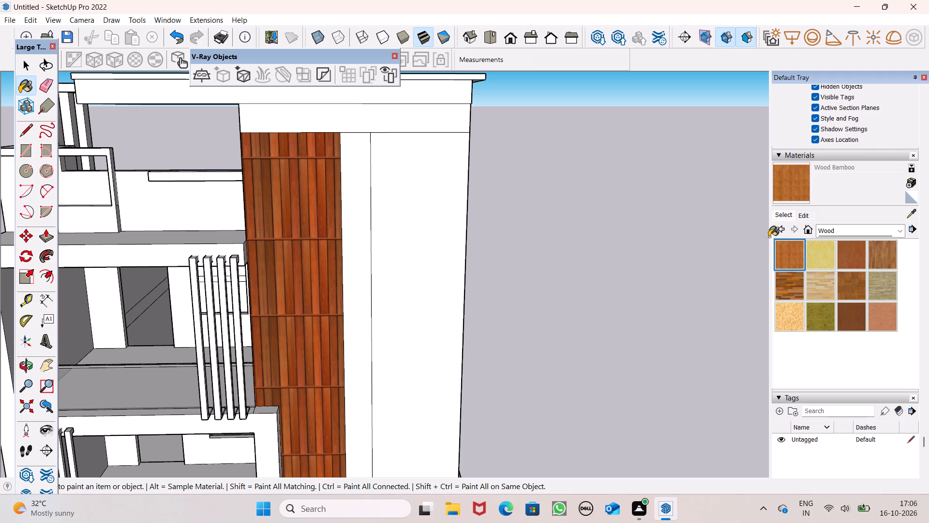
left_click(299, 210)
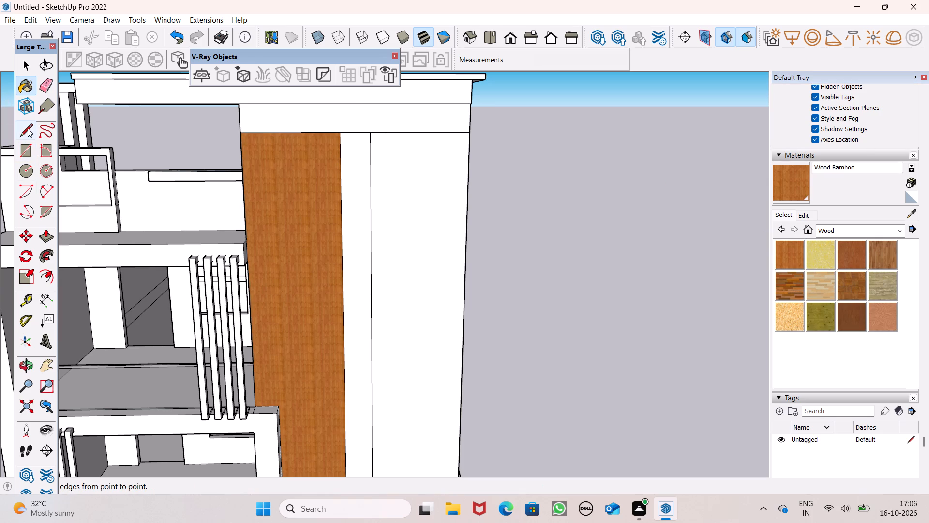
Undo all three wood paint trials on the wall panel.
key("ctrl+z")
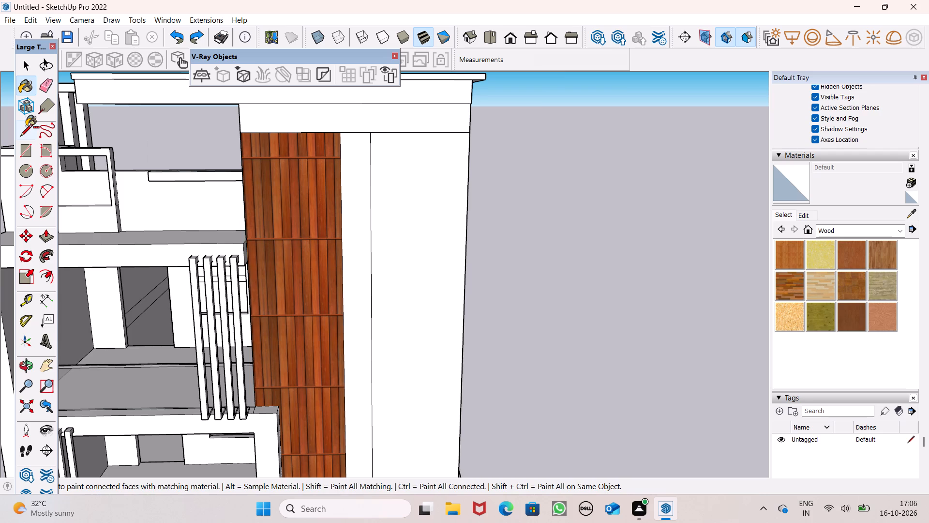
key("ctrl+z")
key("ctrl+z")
Draw a horizontal line near the top of the balcony-side wall panel, from its outer edge to the narrow strip.
left_click(22, 128)
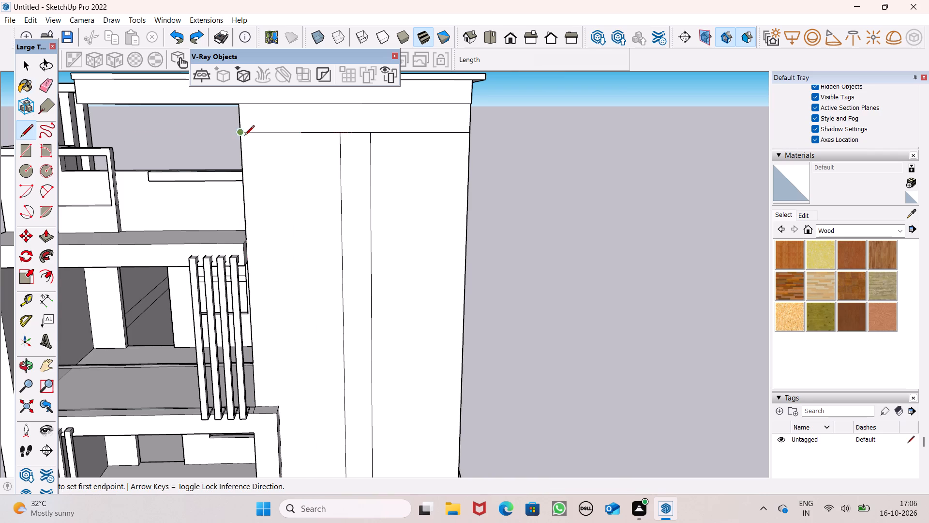
scroll(245, 136, "up", 2)
left_click(241, 158)
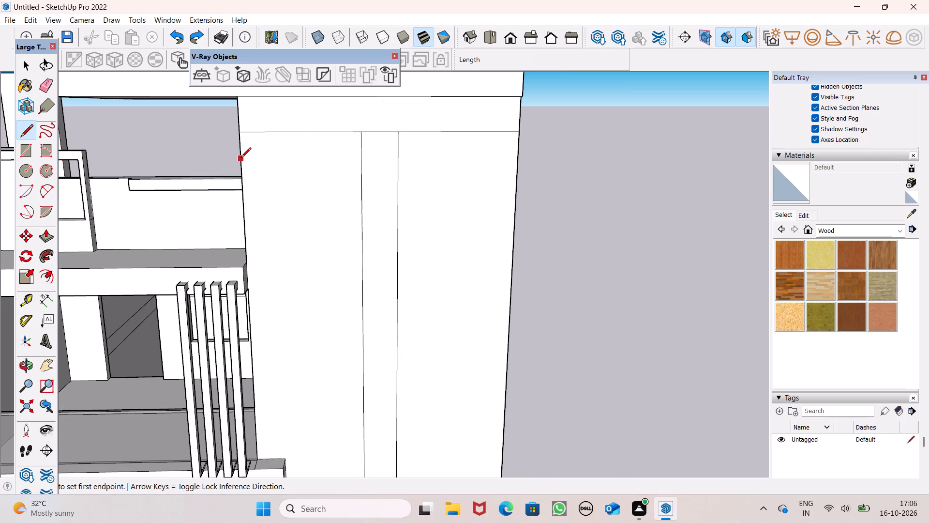
left_click(362, 162)
key("space")
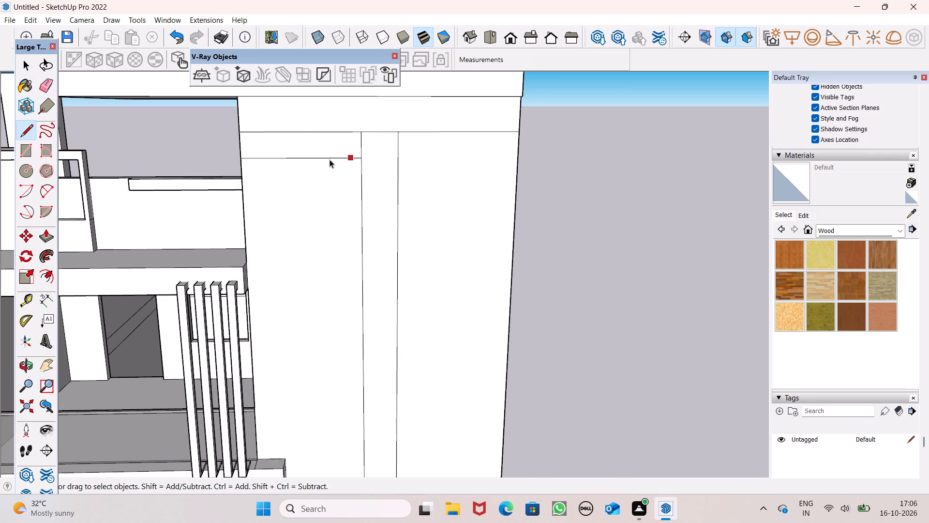
Copy the new horizontal line about 1' 4 11/16" straight down the wall panel and multiply the copy by 30.
left_click(330, 158)
key("m")
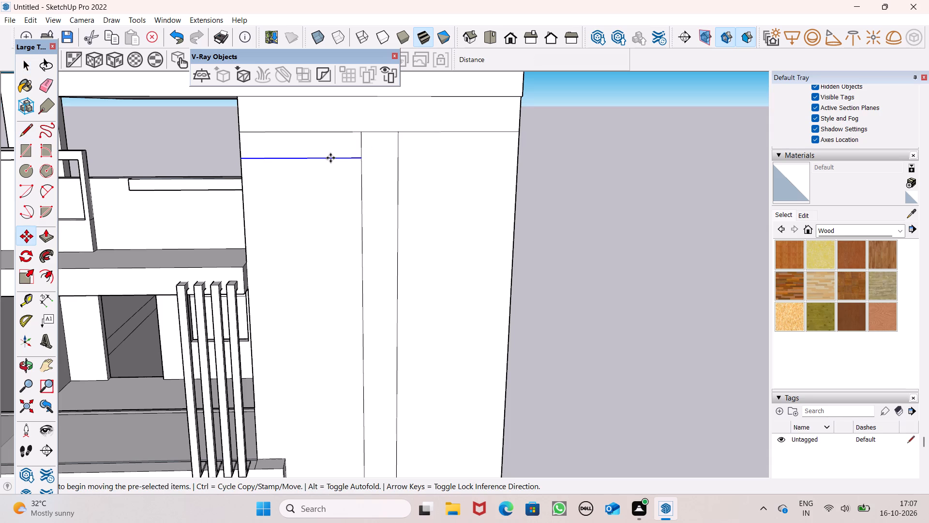
key("Return")
left_click_drag(325, 160, 325, 169, "ctrl")
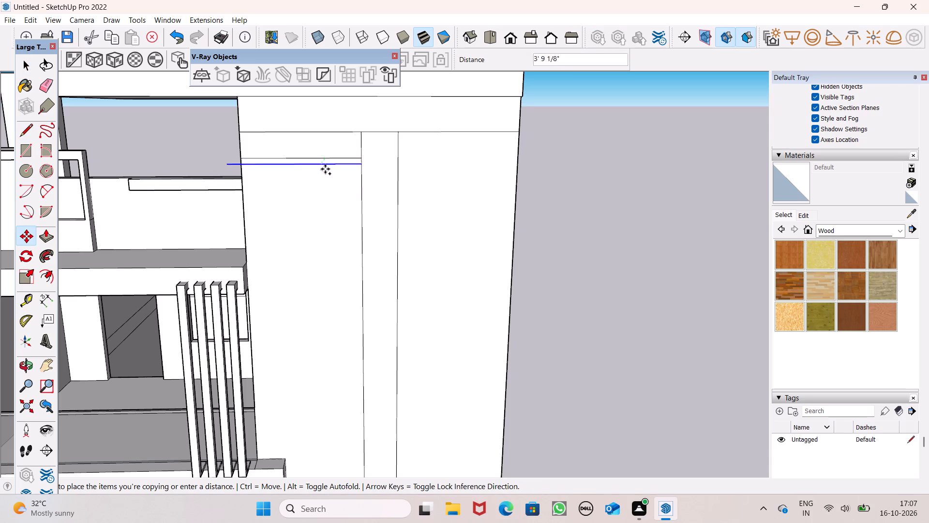
left_click_drag(325, 169, 330, 186, "ctrl")
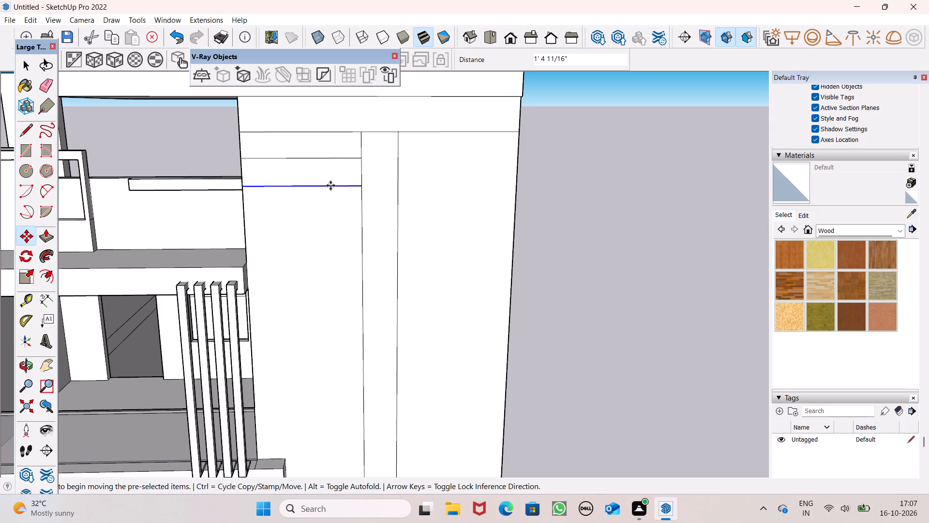
key("shift+asterisk")
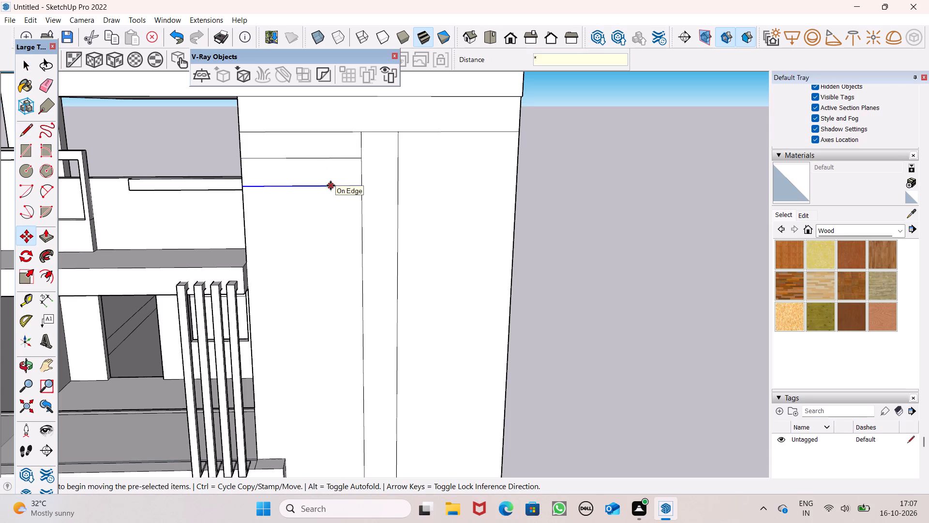
type("30")
key("Return")
scroll(474, 92, "down", 5)
scroll(448, 194, "down", 4)
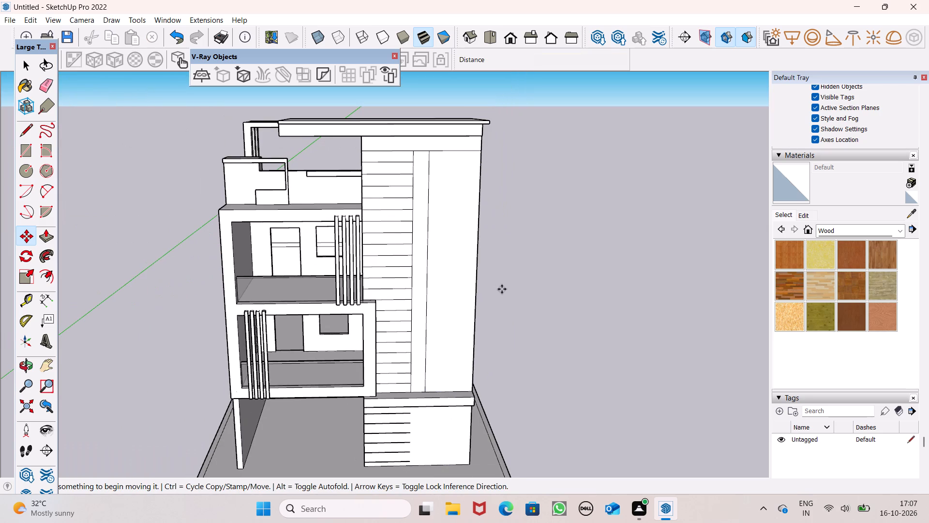
Draw a vertical line about 9' 3 15/16" down the ground-floor front wall, from the ledge's underside to the floor, just past the horizontal lines' ends.
middle_click_drag(512, 353, 509, 313)
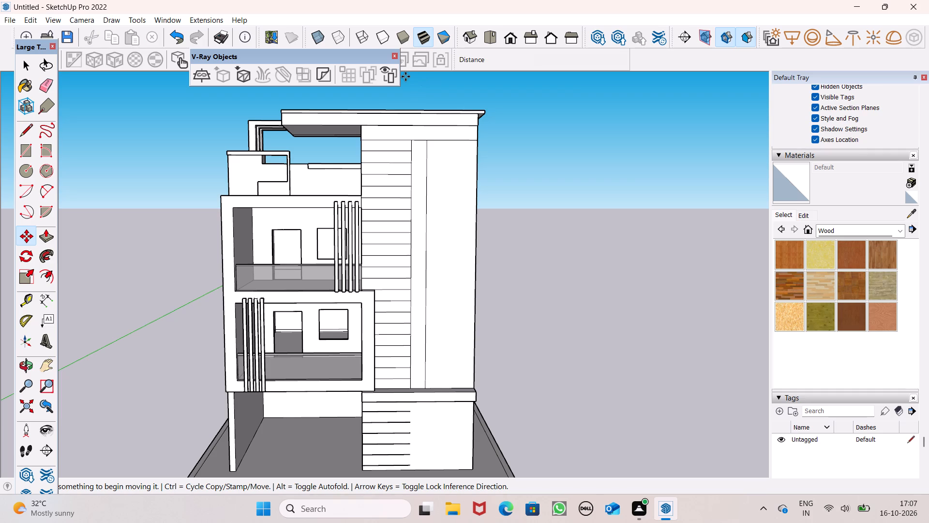
scroll(405, 77, "down", 3)
scroll(410, 313, "up", 2)
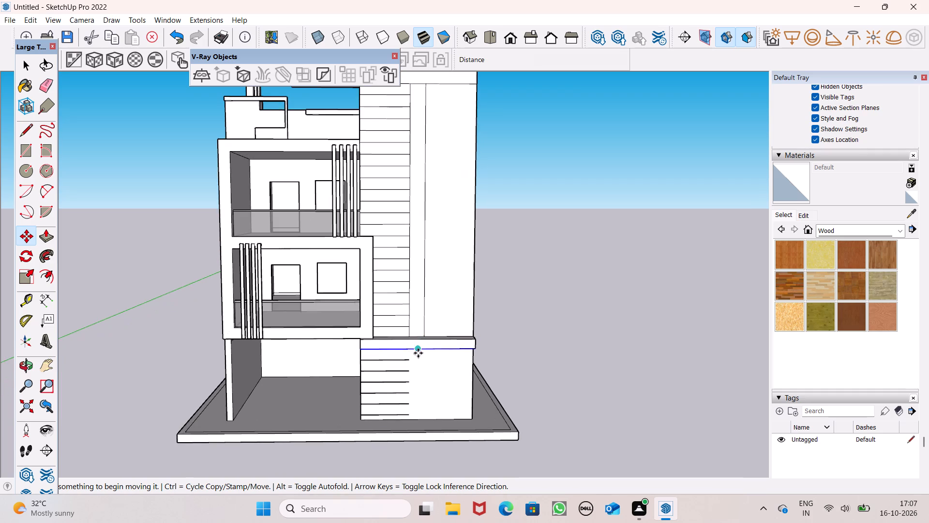
middle_click_drag(418, 354, 417, 308)
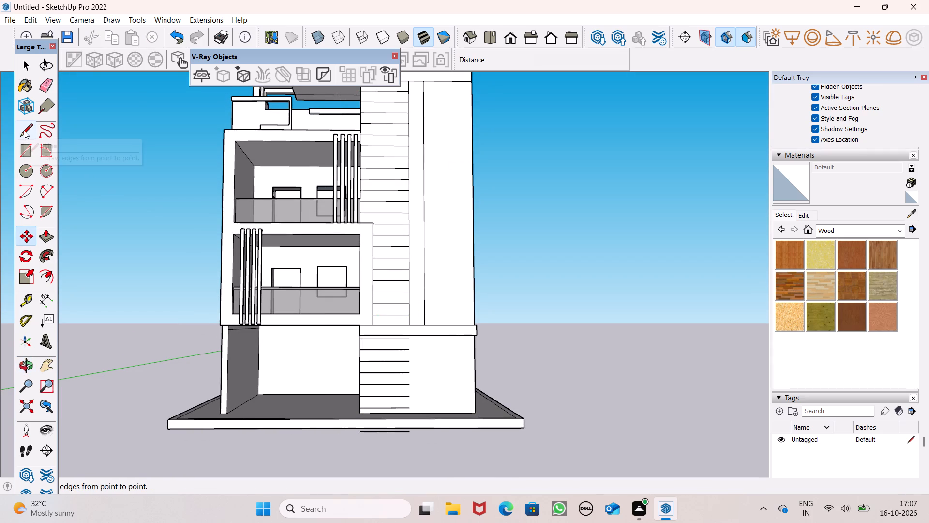
left_click(24, 130)
scroll(412, 370, "up", 5)
scroll(401, 321, "up", 4)
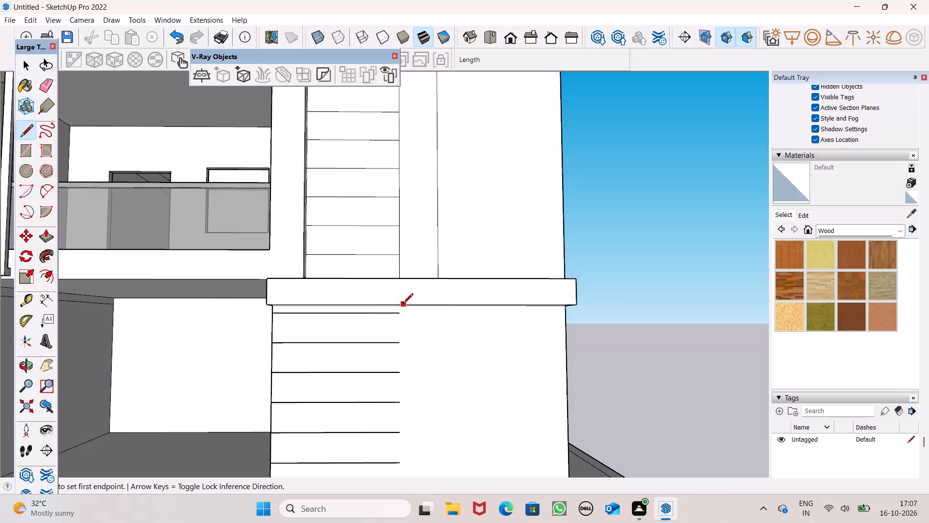
middle_click_drag(404, 318, 417, 254)
scroll(419, 261, "up", 4)
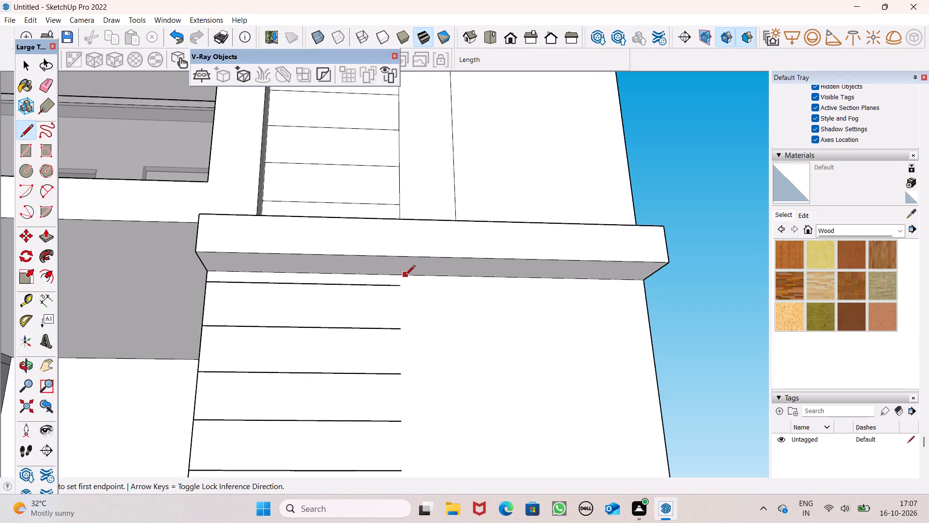
left_click(405, 276)
scroll(414, 303, "down", 7)
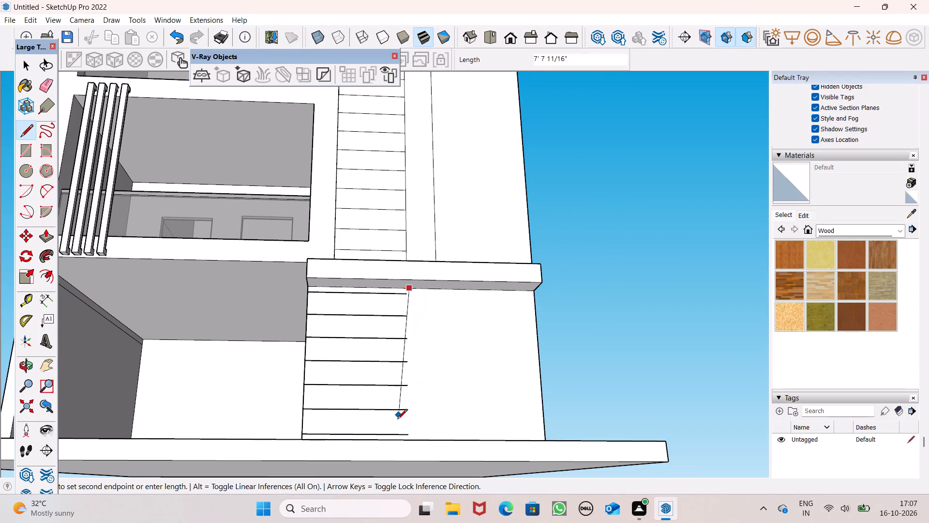
middle_click_drag(401, 439, 415, 522)
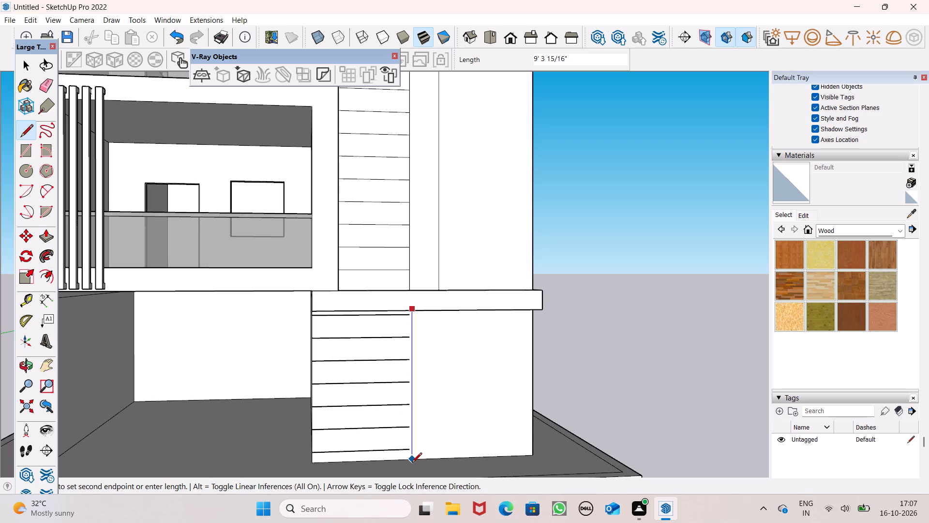
left_click(412, 463)
Extend the top four horizontal lines on the ground-floor wall about 1 13/16" to meet the new vertical line.
scroll(379, 378, "up", 1)
middle_click_drag(378, 378, 291, 386)
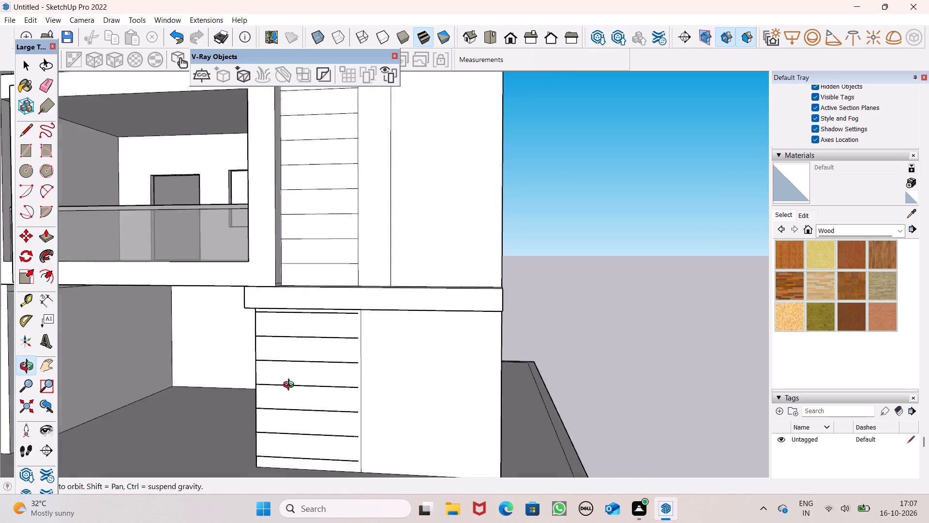
middle_click_drag(291, 386, 292, 384)
scroll(339, 331, "up", 11)
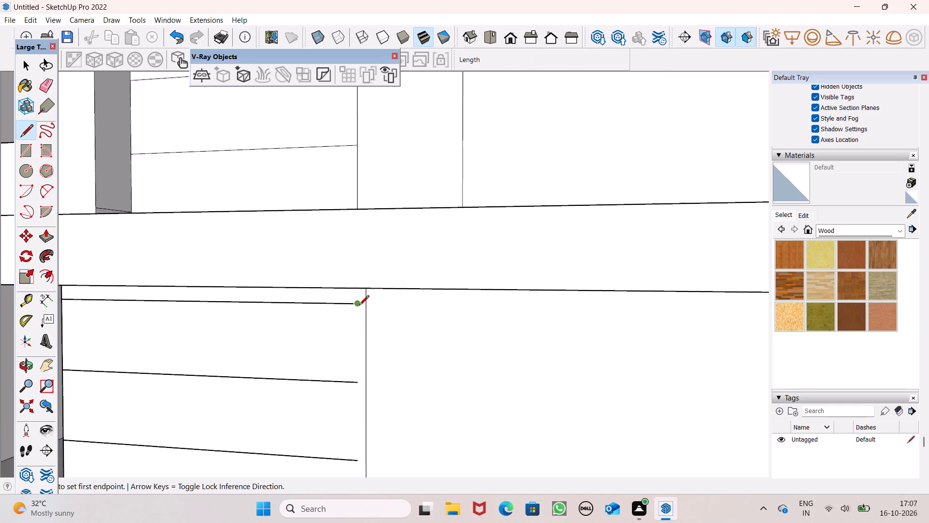
left_click(360, 306)
left_click(368, 303)
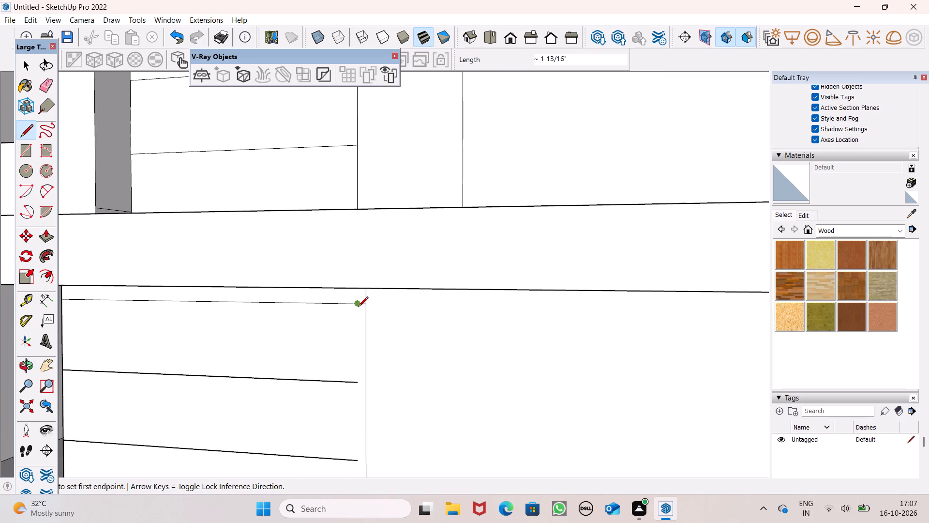
scroll(358, 308, "down", 4)
scroll(360, 372, "up", 4)
left_click(356, 354)
left_click(361, 352)
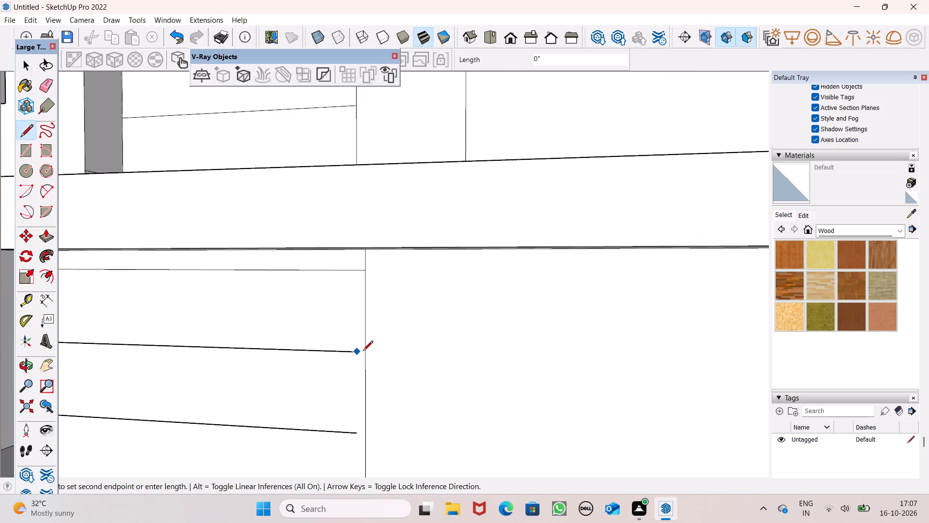
left_click(364, 353)
scroll(414, 307, "down", 6)
scroll(403, 399, "up", 5)
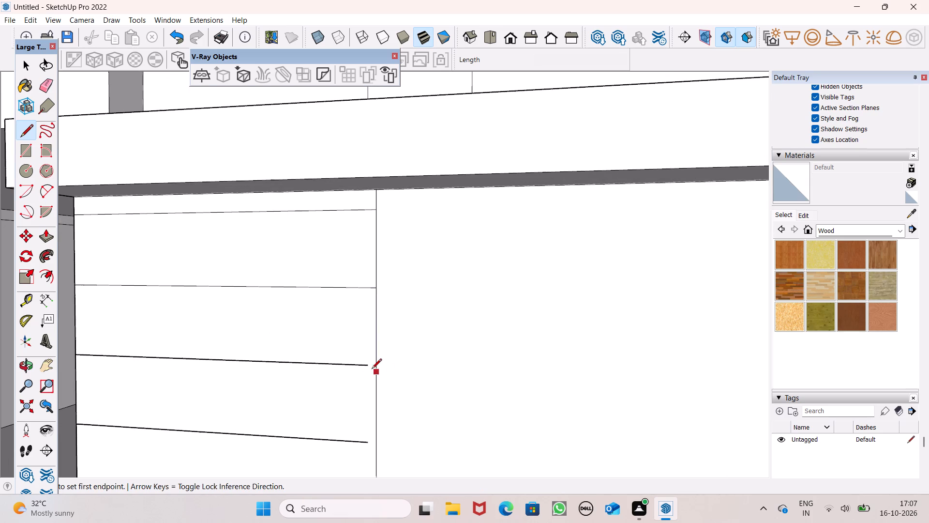
left_click(368, 366)
left_click(375, 365)
scroll(412, 320, "down", 6)
scroll(383, 400, "up", 5)
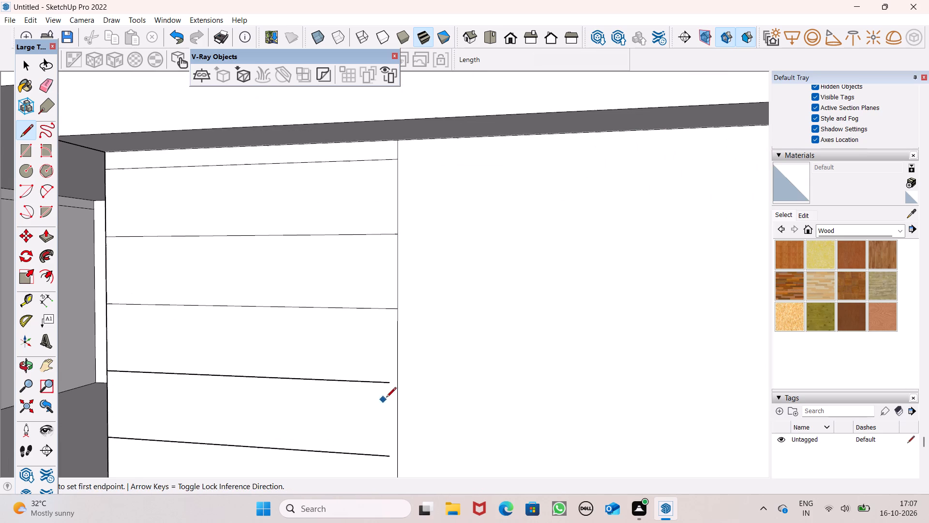
left_click(388, 384)
left_click(399, 384)
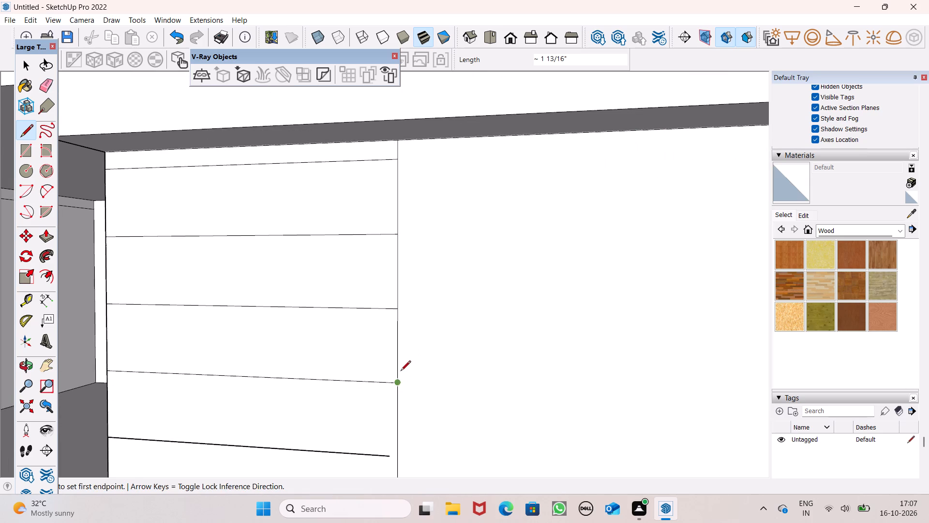
Extend the remaining three lower horizontal lines on the ground-floor wall to meet the vertical line.
scroll(456, 319, "down", 4)
scroll(412, 424, "up", 5)
left_click(406, 407)
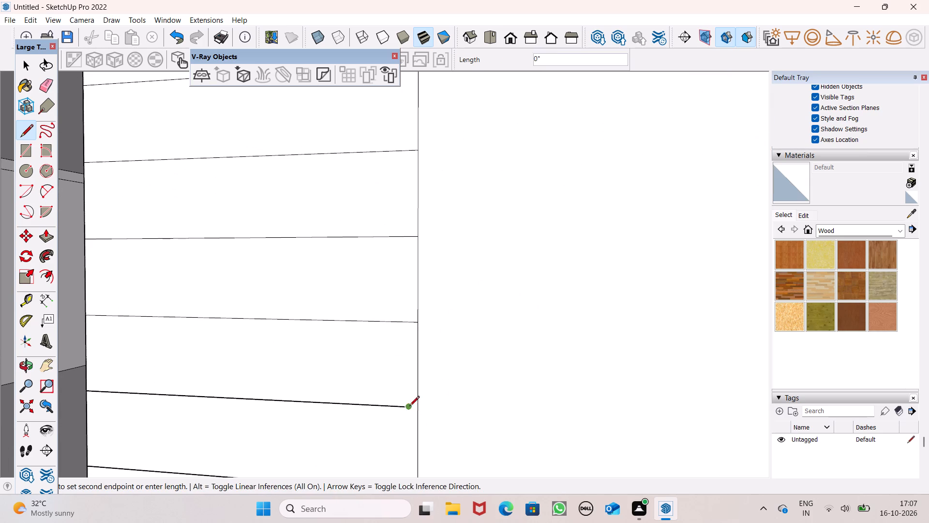
left_click(419, 405)
scroll(482, 308, "down", 10)
scroll(465, 397, "up", 5)
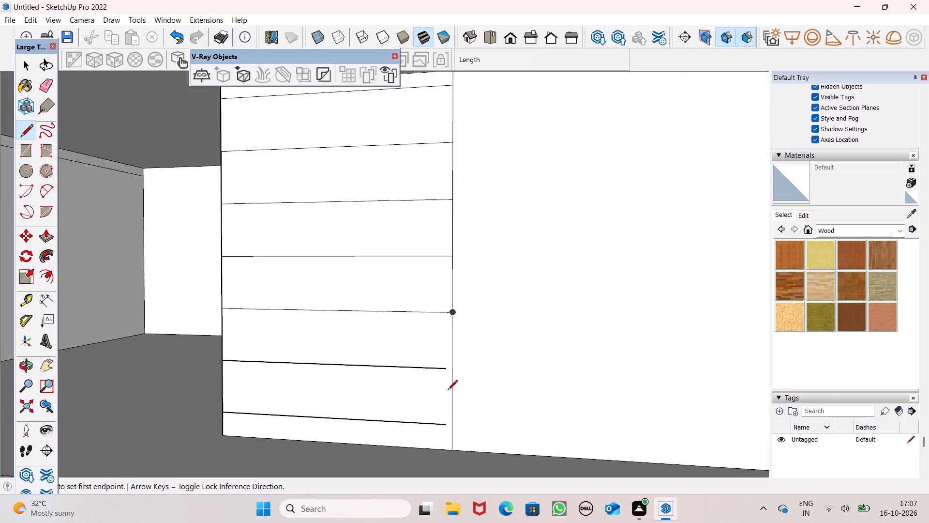
scroll(448, 391, "up", 12)
left_click(450, 343)
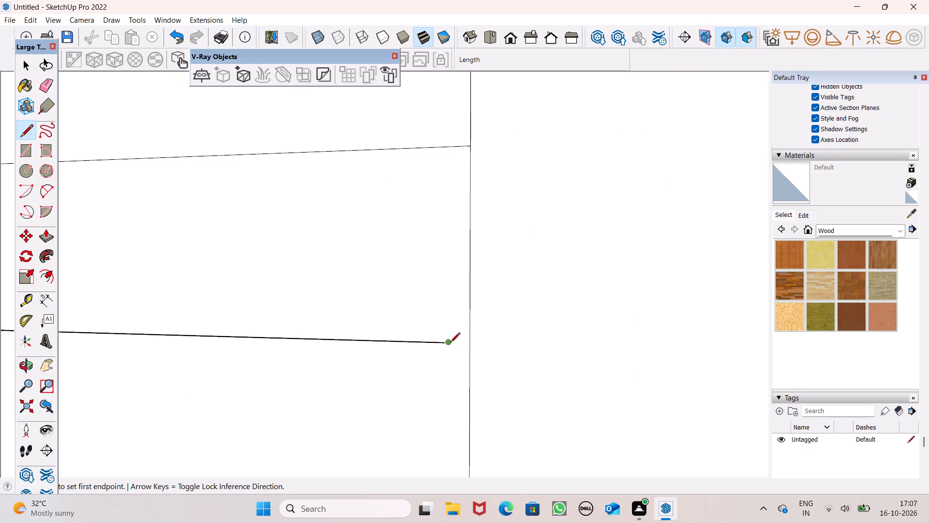
left_click(469, 345)
scroll(519, 275, "down", 7)
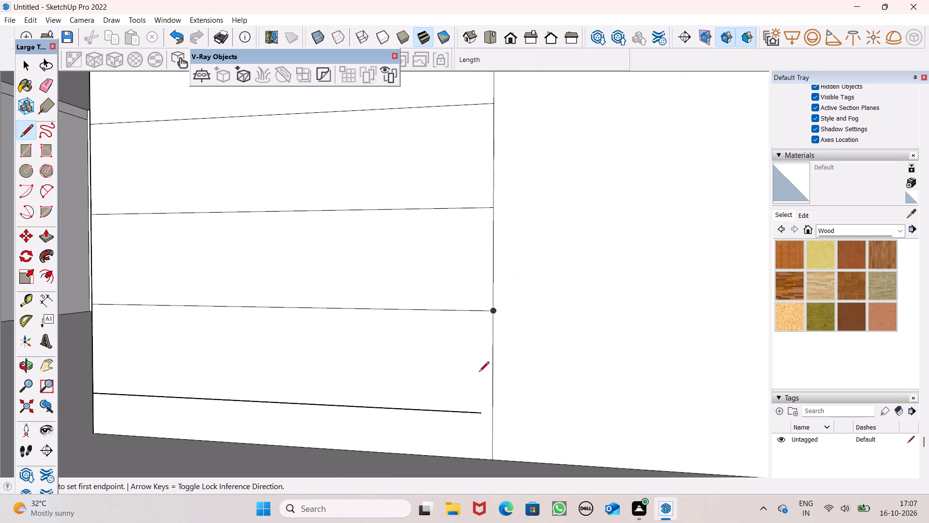
scroll(495, 458, "up", 6)
left_click(467, 381)
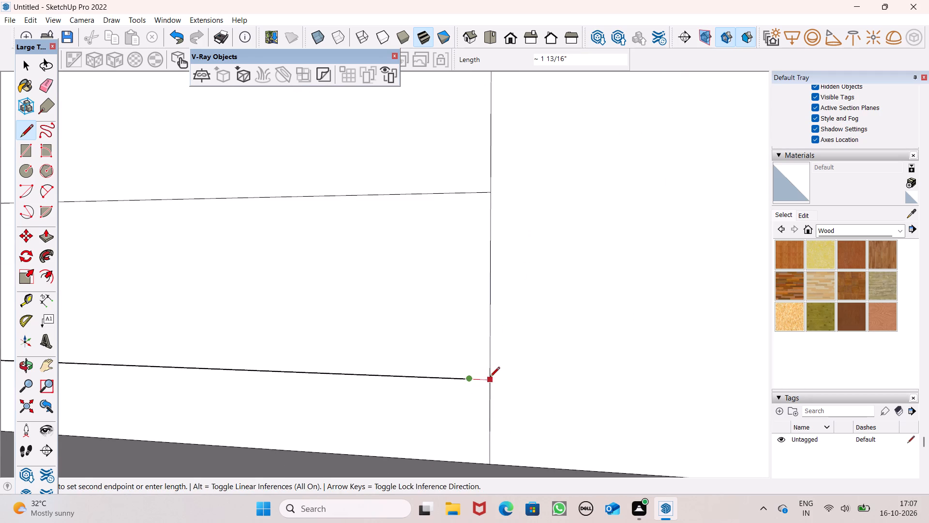
left_click(490, 378)
Delete the stray horizontal line floating below the base slab.
scroll(459, 335, "down", 19)
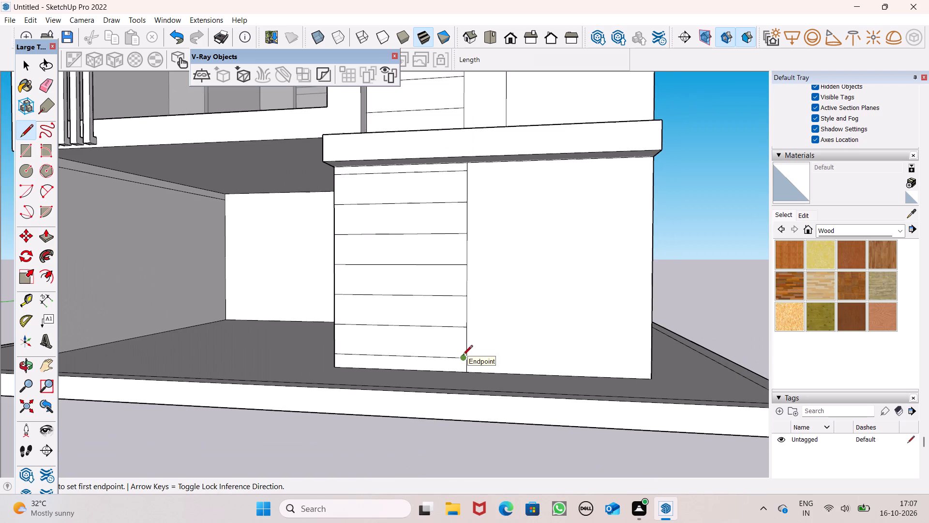
middle_click_drag(453, 320, 474, 322)
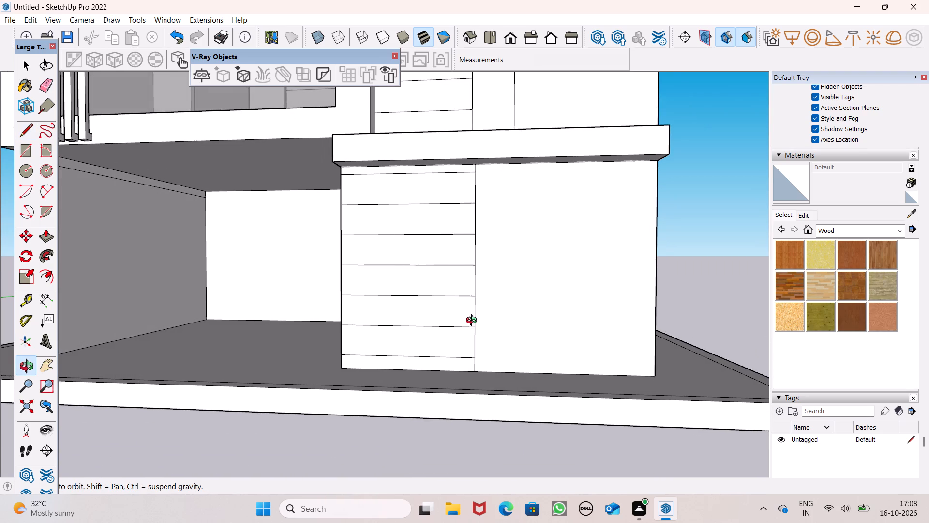
middle_click_drag(474, 322, 504, 376)
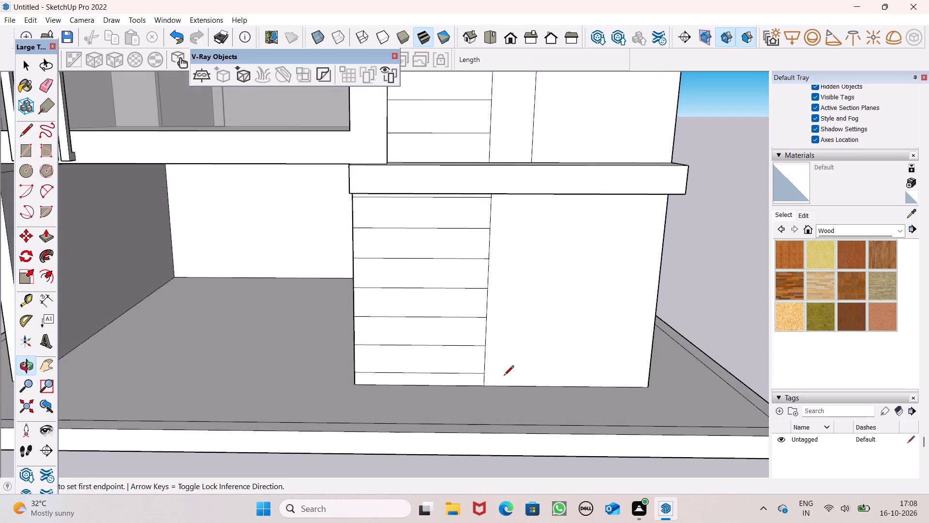
scroll(495, 372, "down", 9)
middle_click_drag(489, 317, 315, 372)
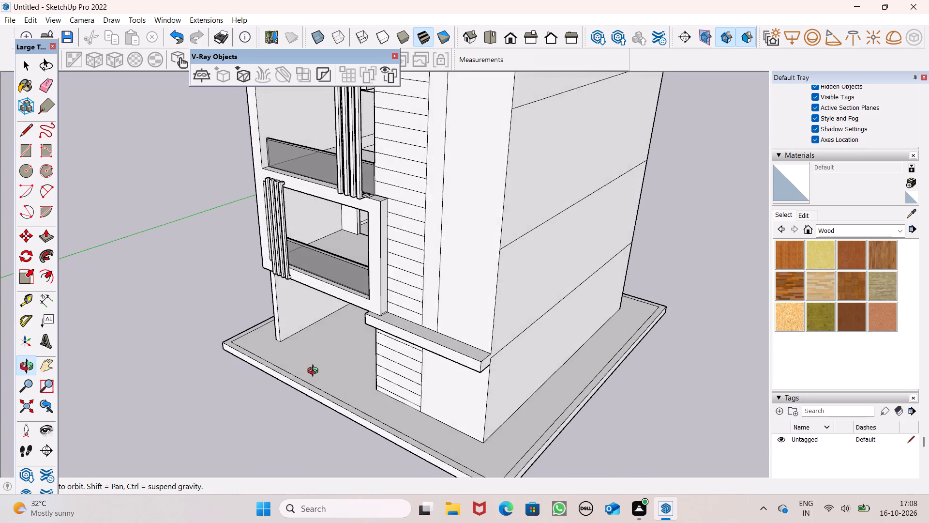
middle_click_drag(315, 372, 482, 274)
middle_click_drag(480, 364, 473, 299)
scroll(461, 408, "up", 1)
middle_click_drag(461, 408, 461, 420)
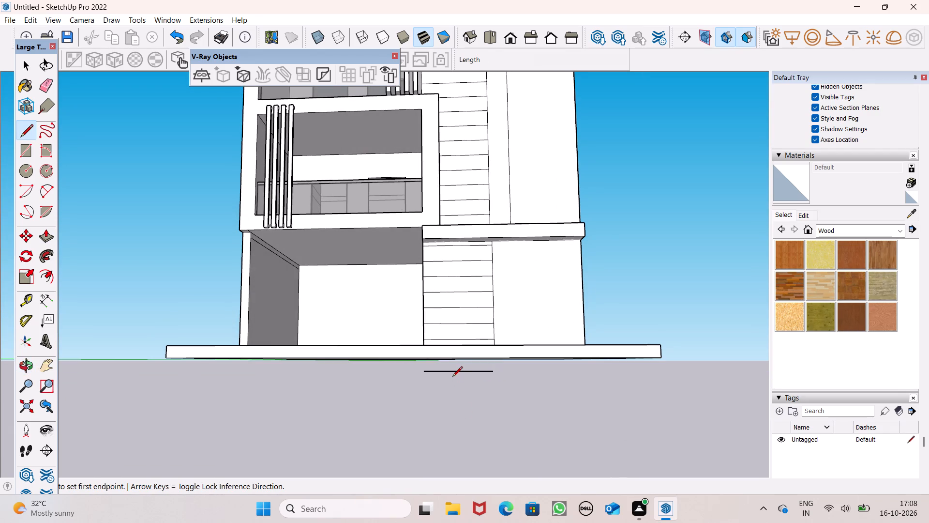
key("space")
left_click(454, 372)
key("Delete")
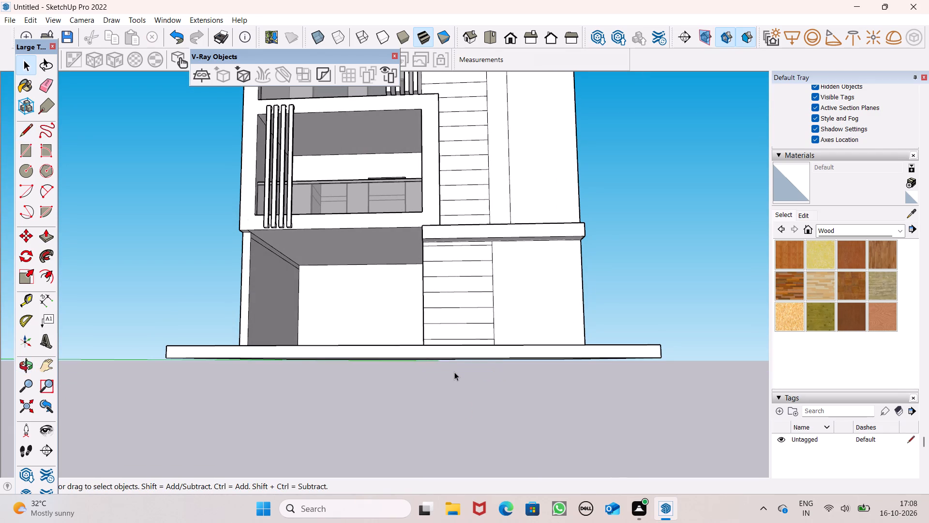
Paint the cladding boards beside the lower balcony, down to the ledge, with Wood Floor Parquet.
scroll(453, 373, "down", 4)
middle_click_drag(450, 389, 449, 414)
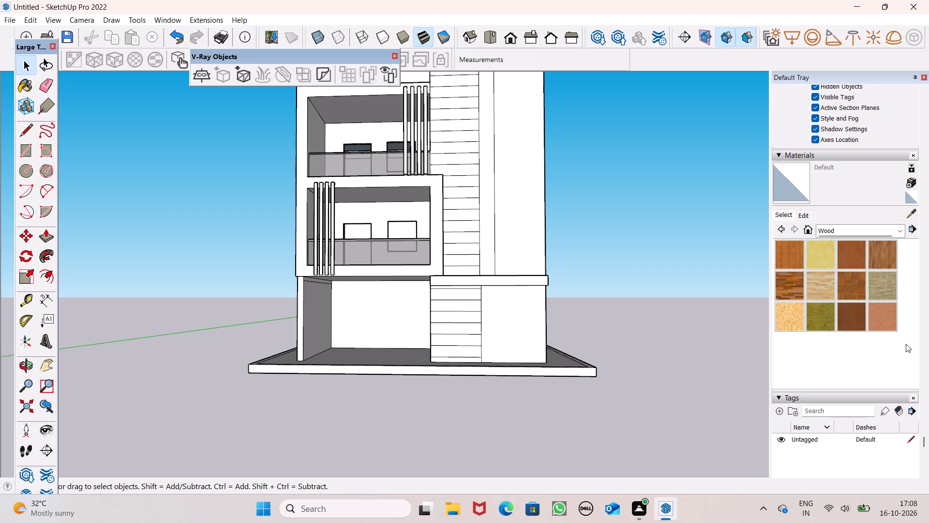
left_click(851, 285)
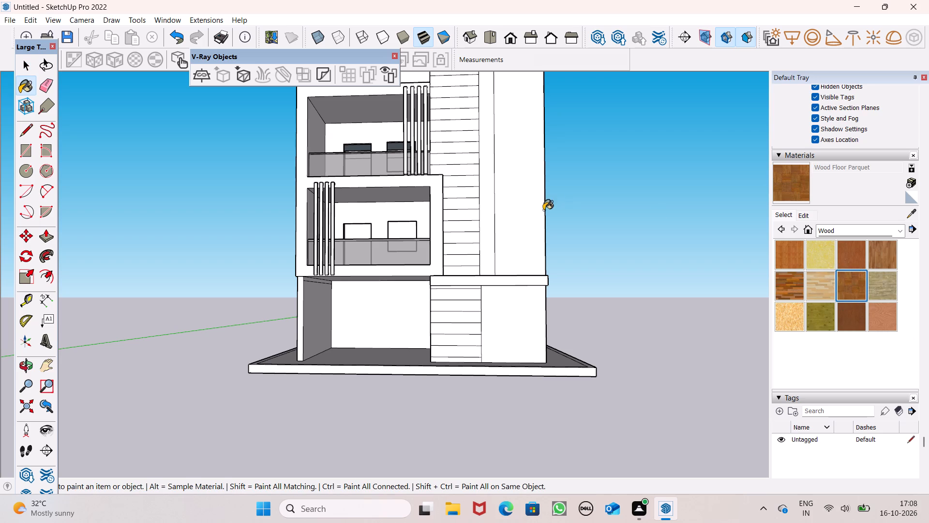
left_click(460, 207)
double_click(455, 165)
left_click(455, 171)
left_click(462, 184)
left_click(462, 189)
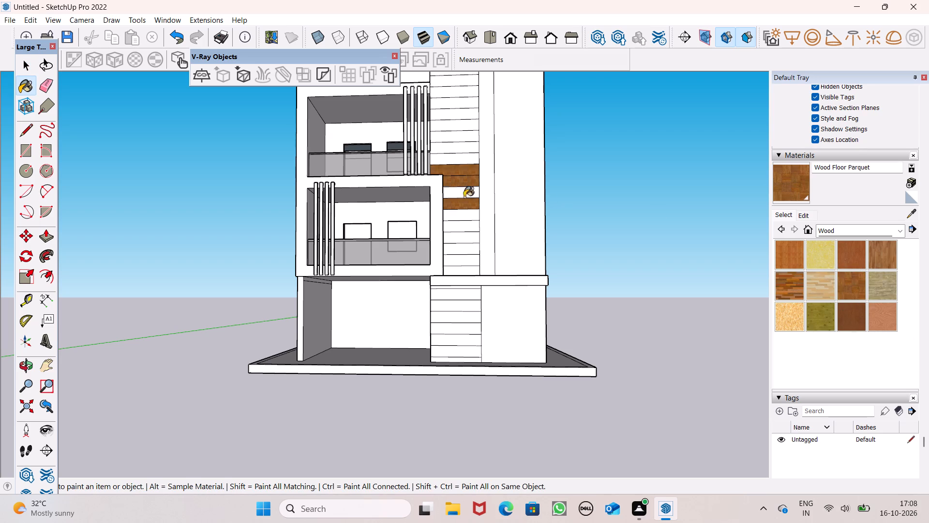
left_click(465, 202)
left_click(468, 211)
left_click(469, 220)
left_click(469, 234)
left_click(471, 251)
left_click(472, 258)
left_click(472, 264)
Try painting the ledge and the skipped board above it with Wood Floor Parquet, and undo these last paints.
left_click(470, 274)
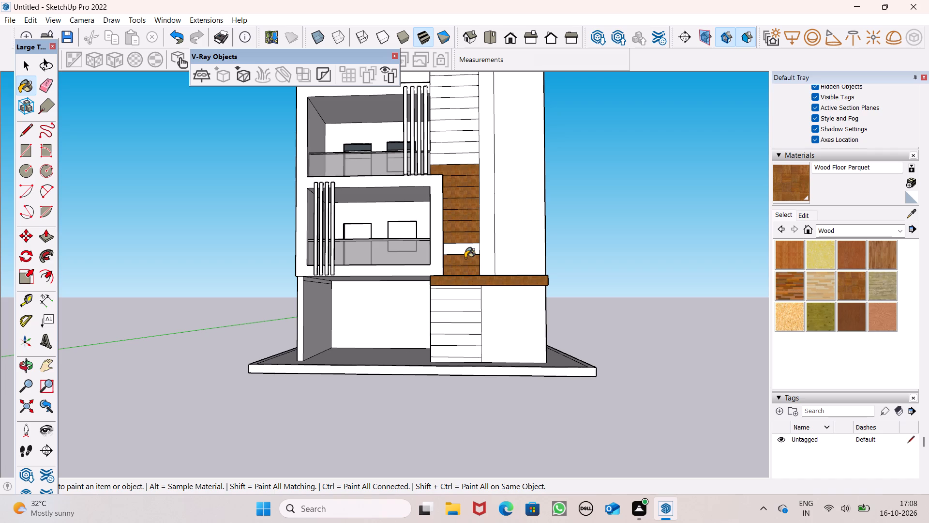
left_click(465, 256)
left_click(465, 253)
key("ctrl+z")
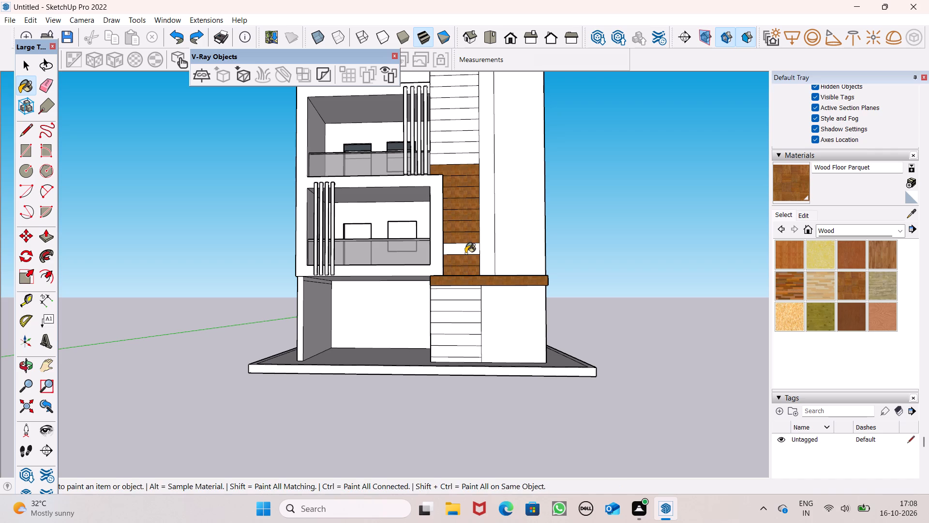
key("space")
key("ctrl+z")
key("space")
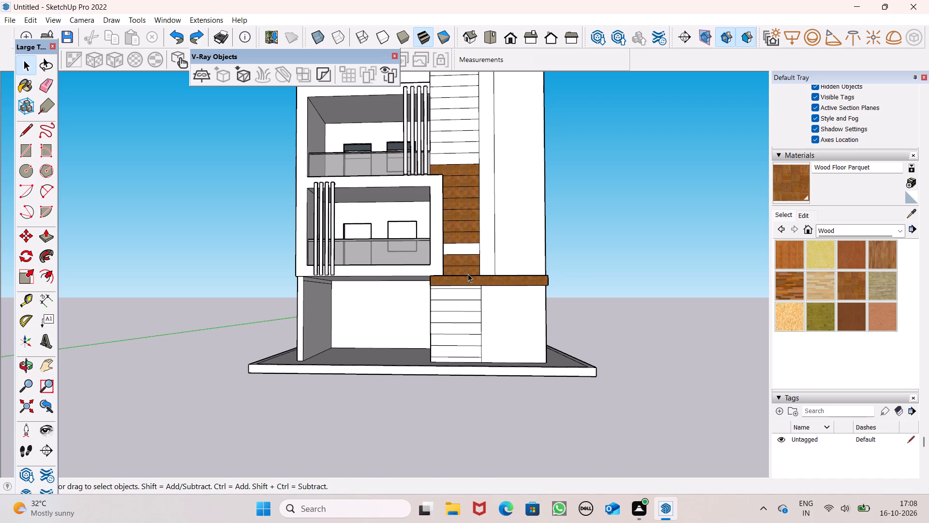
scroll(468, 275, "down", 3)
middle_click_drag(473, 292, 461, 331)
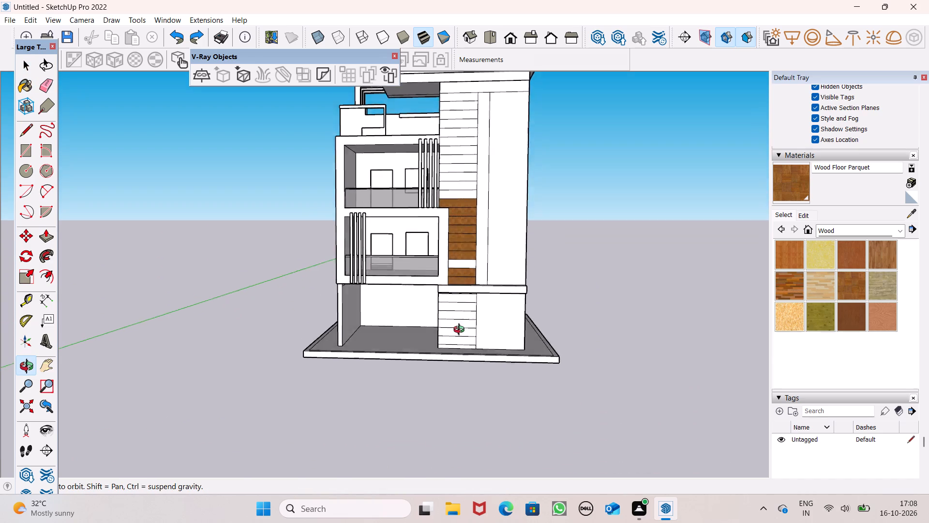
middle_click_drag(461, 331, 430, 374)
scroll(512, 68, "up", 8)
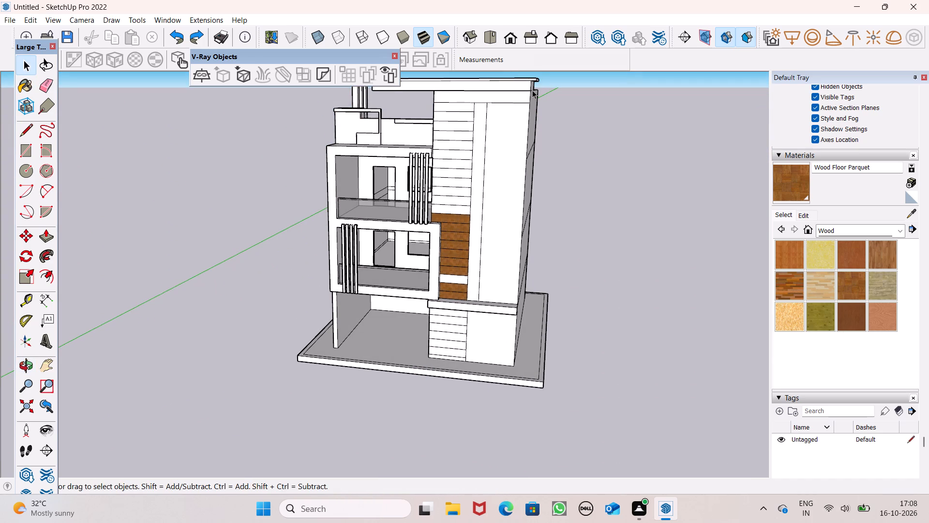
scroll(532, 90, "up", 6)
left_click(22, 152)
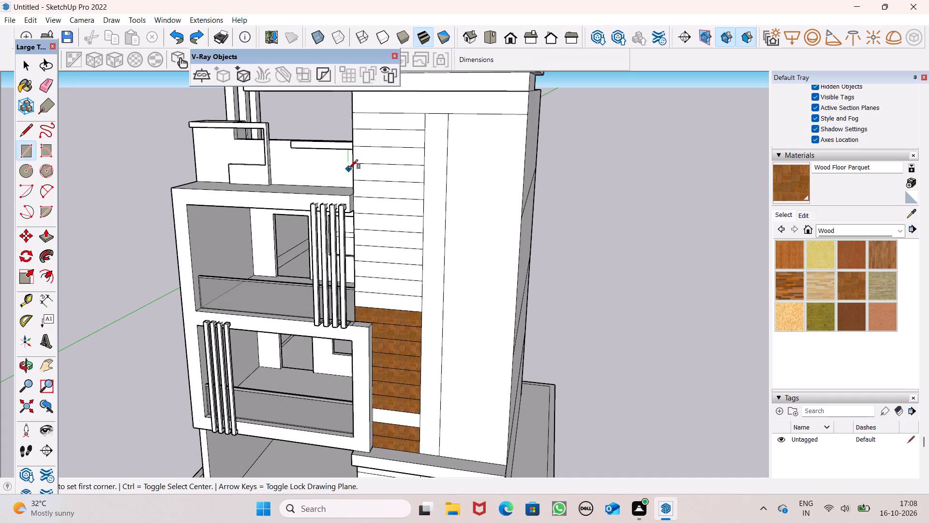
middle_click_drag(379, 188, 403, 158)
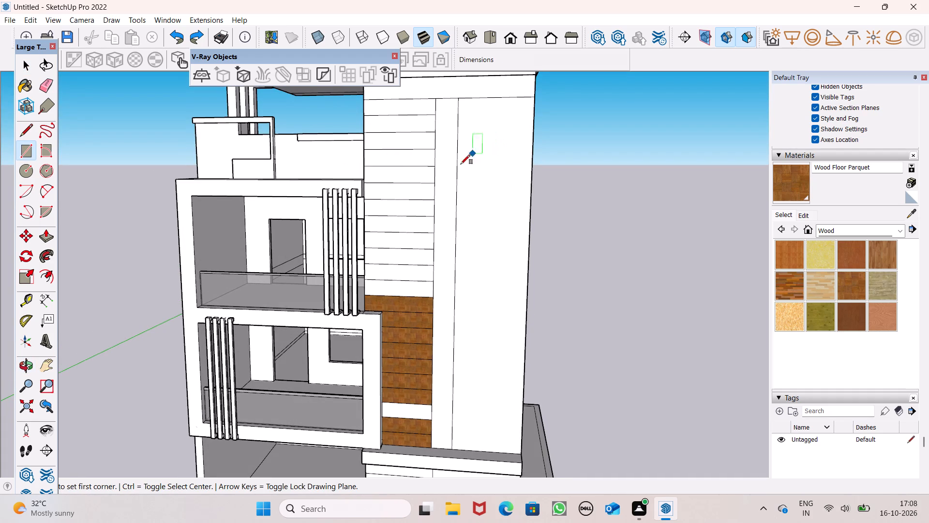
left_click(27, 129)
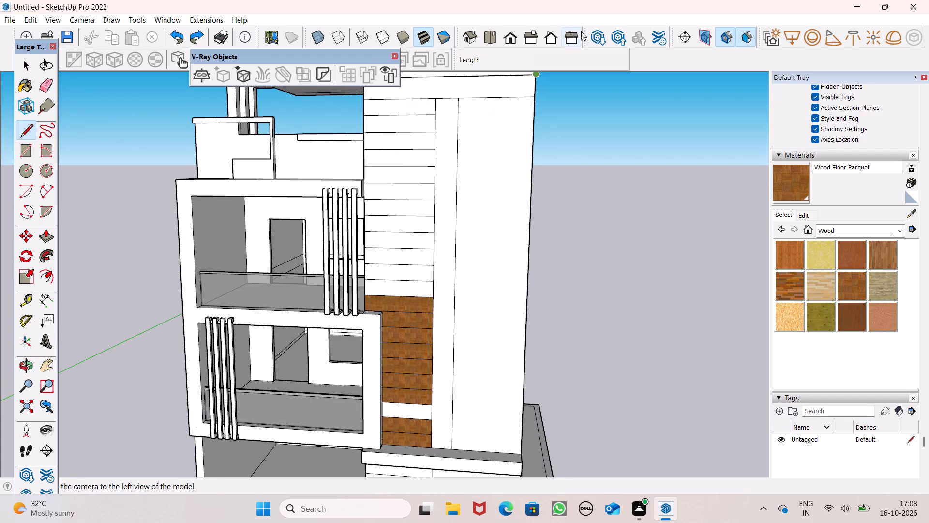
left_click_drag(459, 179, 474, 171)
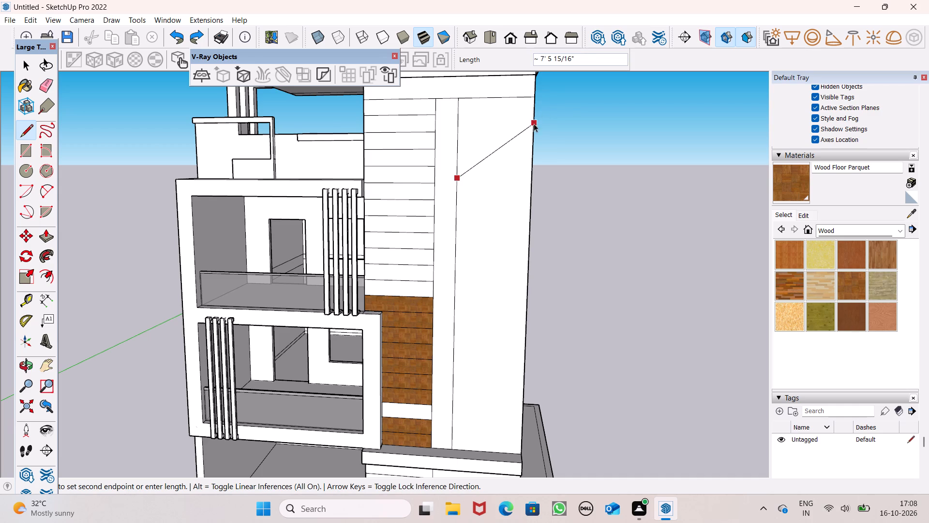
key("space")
Draw two closely spaced diagonal lines about 9' long across the upper plain wall panel, rising from its vertical line to the outer edge.
left_click(27, 134)
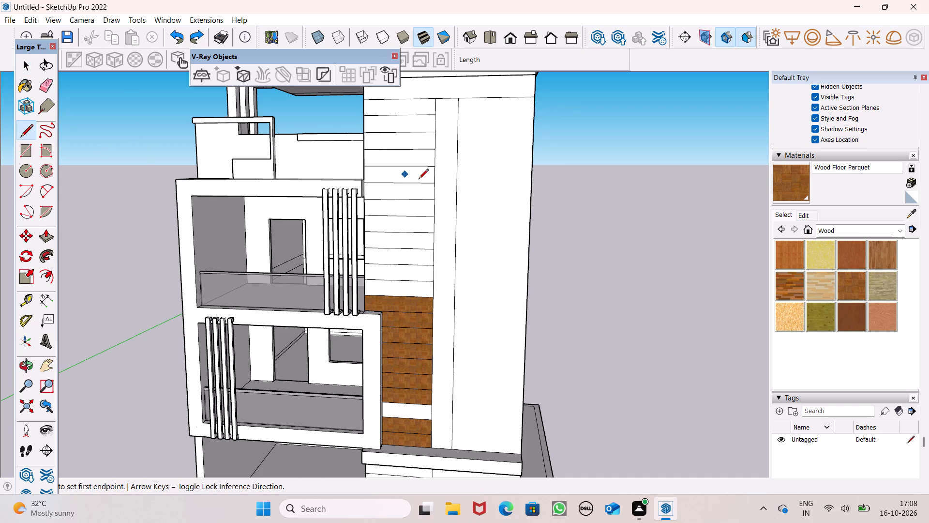
left_click(458, 209)
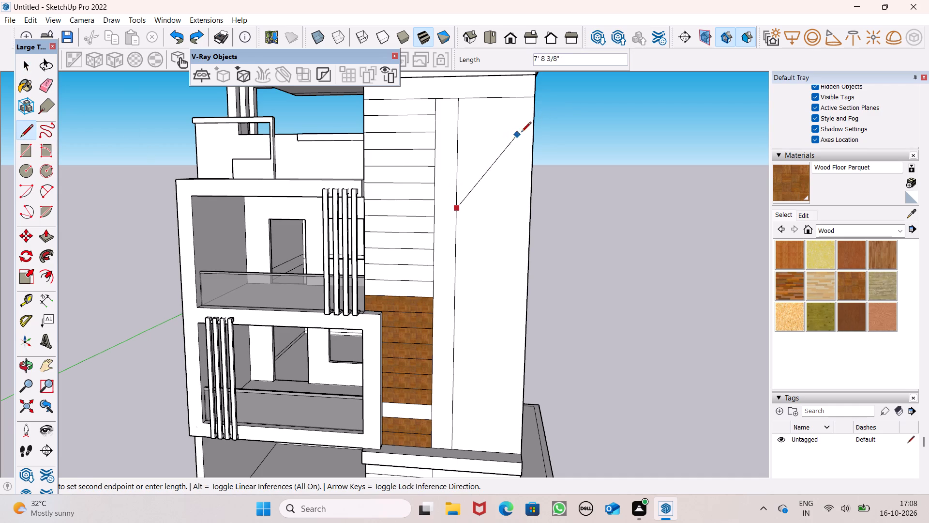
left_click(534, 126)
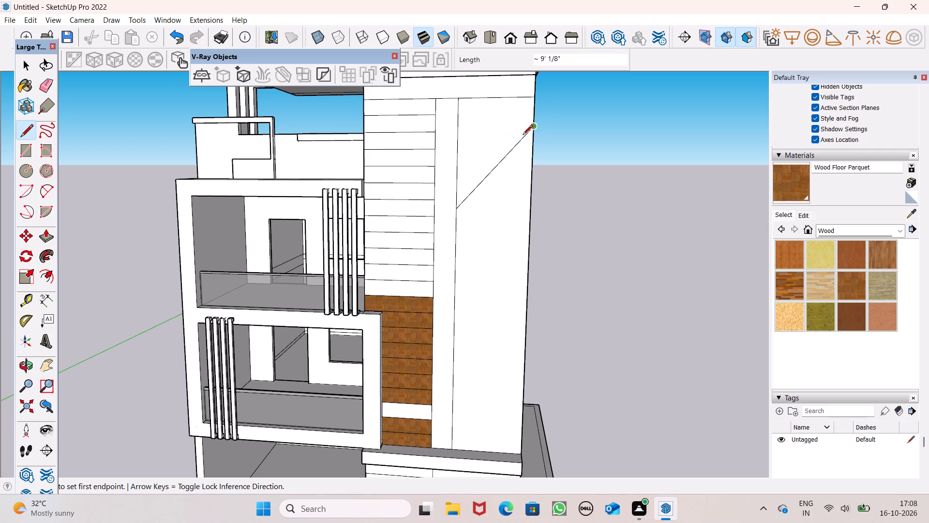
left_click_drag(456, 218, 471, 211)
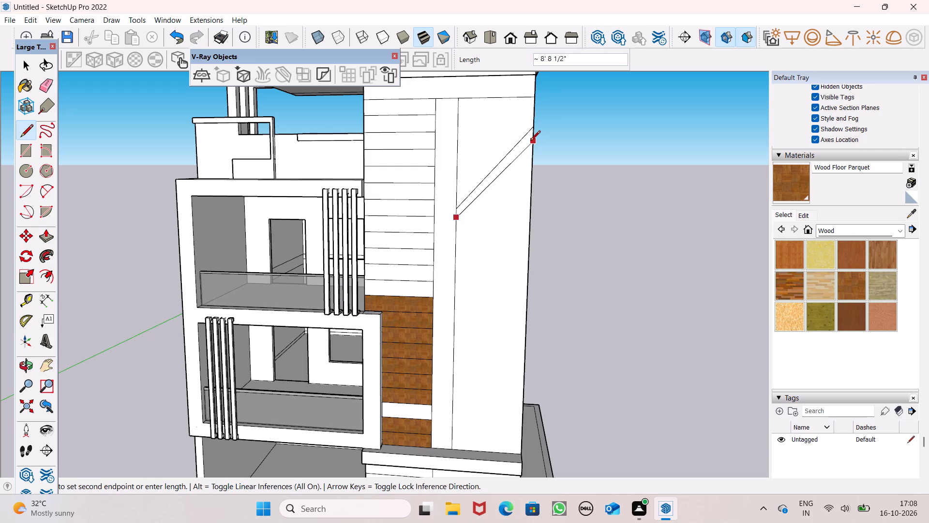
scroll(530, 140, "up", 8)
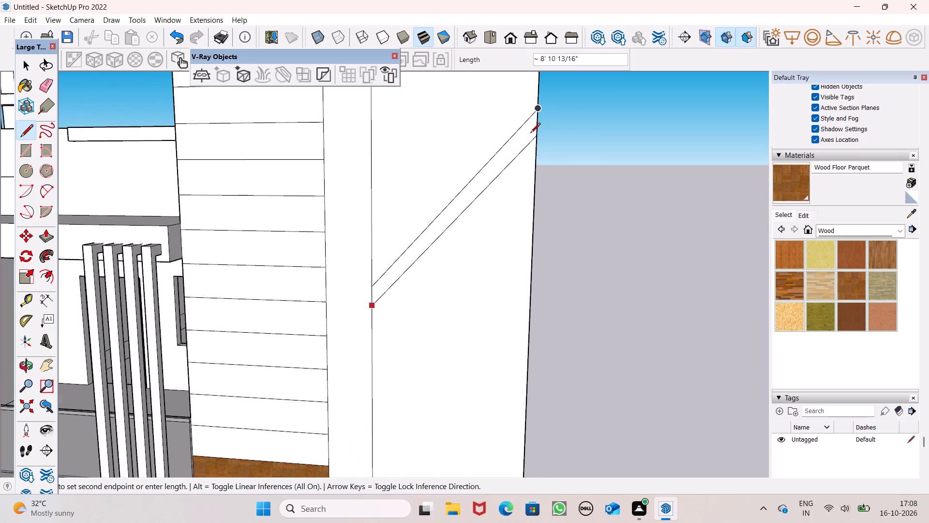
left_click(534, 125)
Draw two closely spaced slanted lines about 4' long from the panel's top line down to the upper diagonal band.
scroll(526, 155, "down", 6)
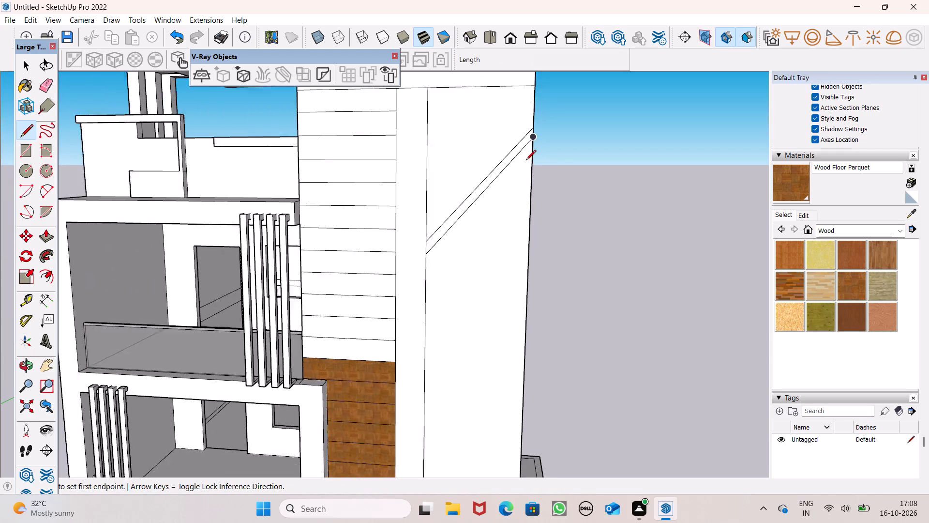
scroll(525, 161, "down", 9)
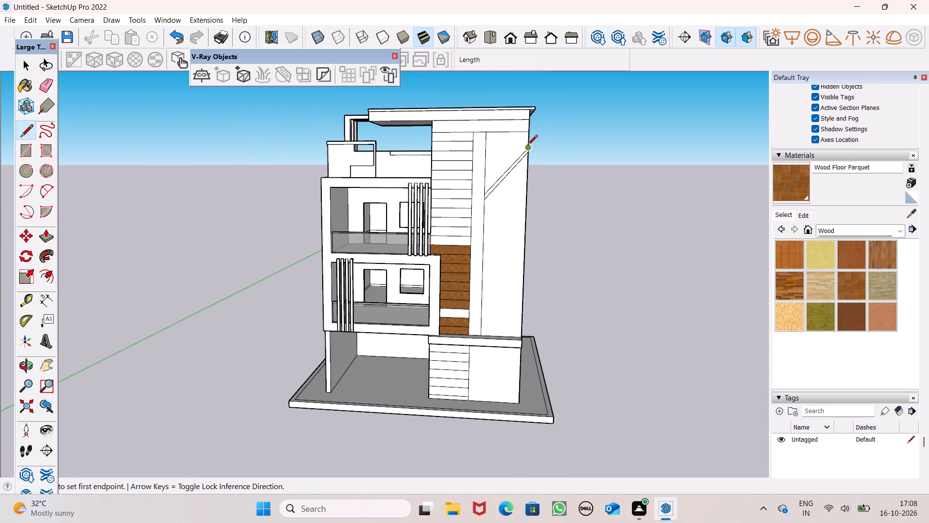
scroll(546, 114, "up", 5)
scroll(511, 162, "up", 4)
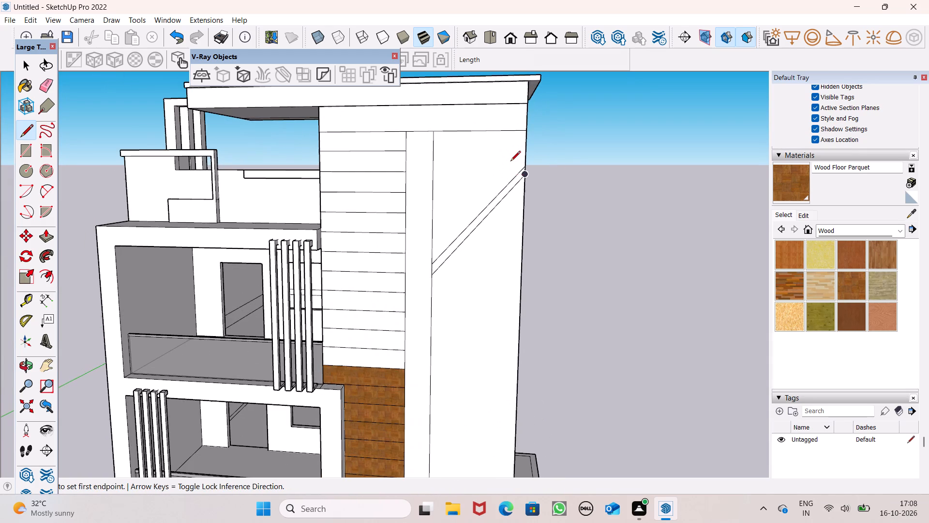
scroll(508, 166, "up", 1)
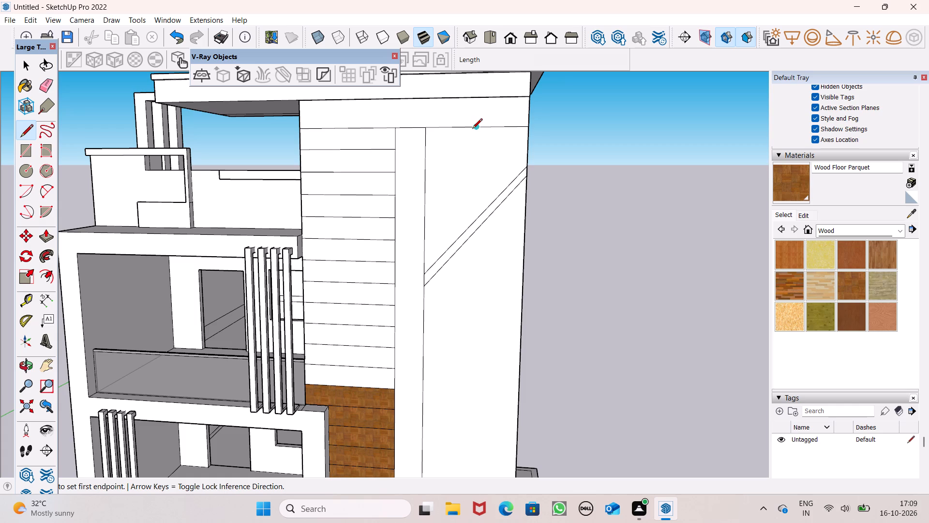
left_click(474, 130)
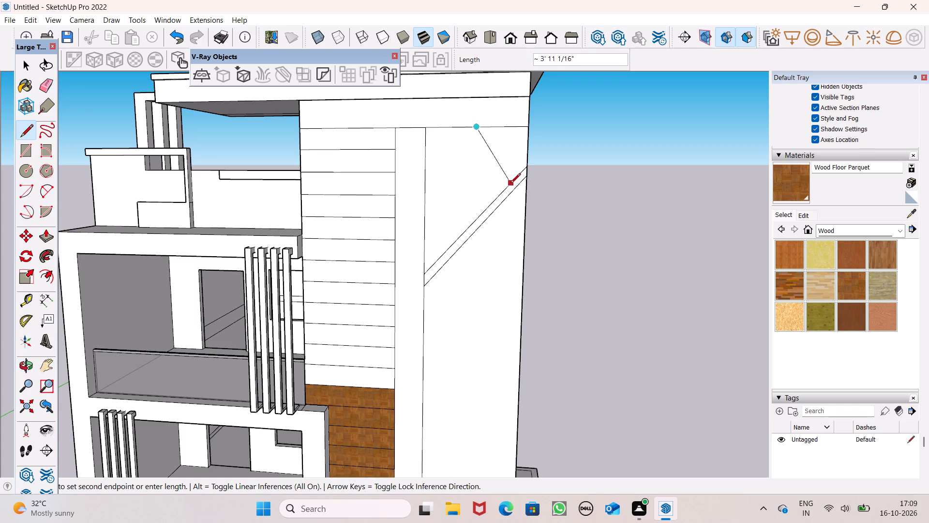
left_click(510, 186)
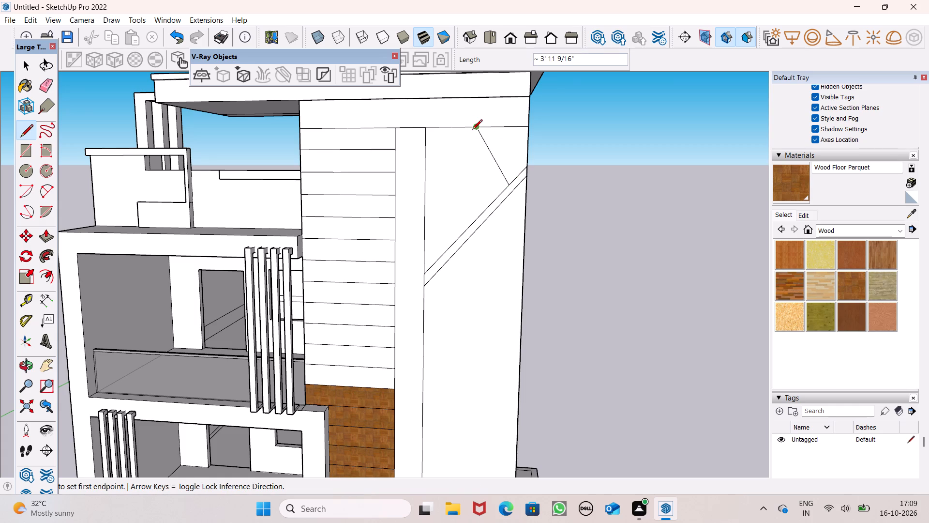
left_click_drag(468, 130, 474, 134)
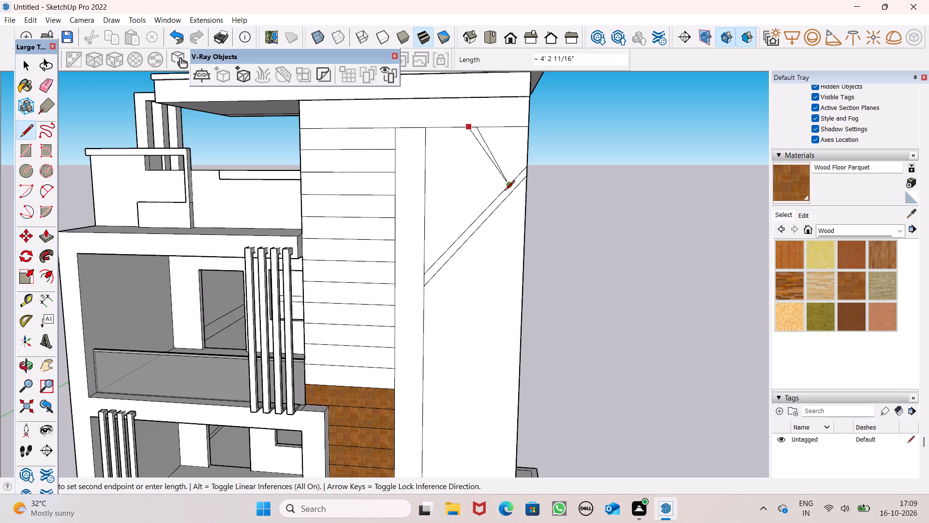
key("space")
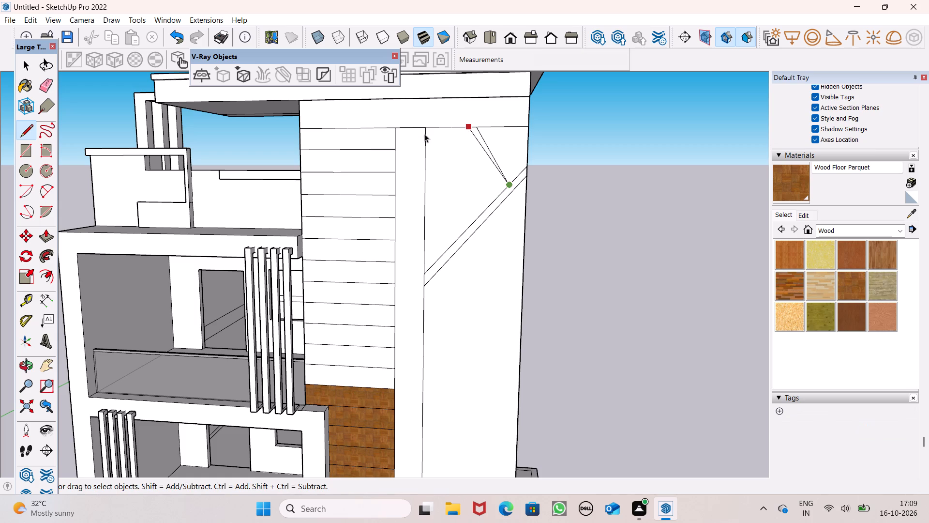
left_click_drag(23, 127, 27, 123)
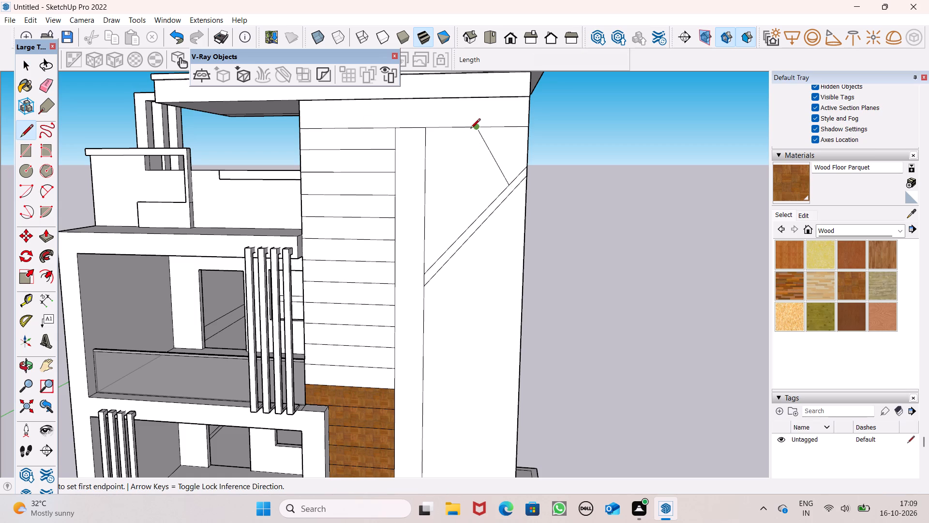
scroll(479, 130, "up", 7)
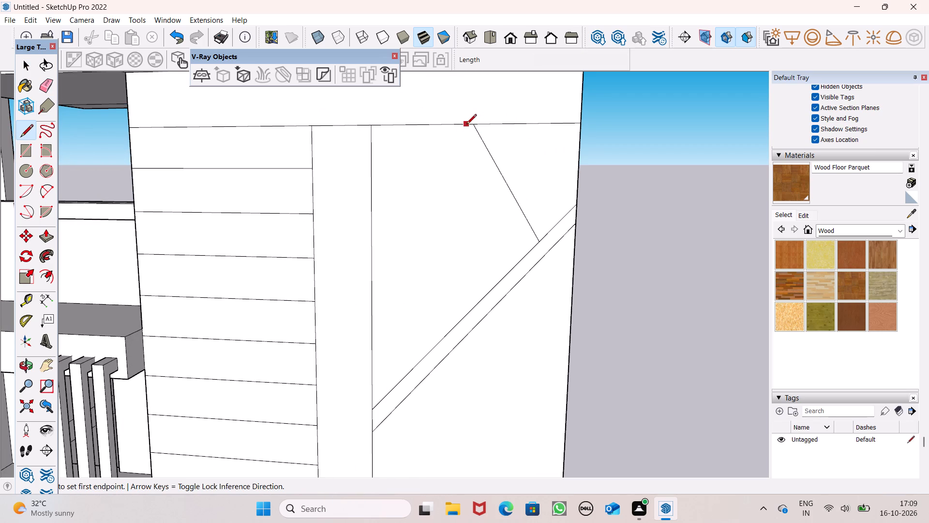
left_click_drag(464, 124, 466, 130)
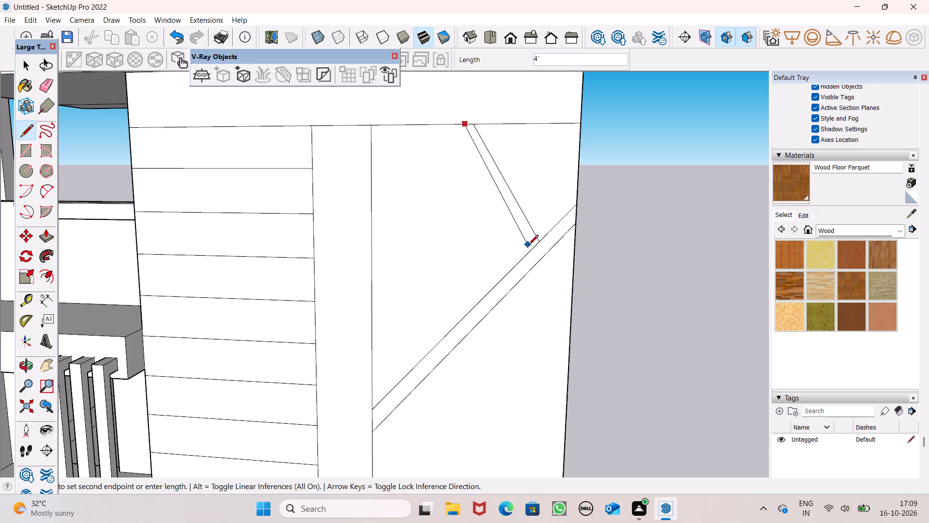
left_click(531, 247)
Draw a lower pair of diagonal lines, about 8' 5" and 8' 6" long, from the panel's vertical line up to its outer edge.
scroll(473, 148, "down", 7)
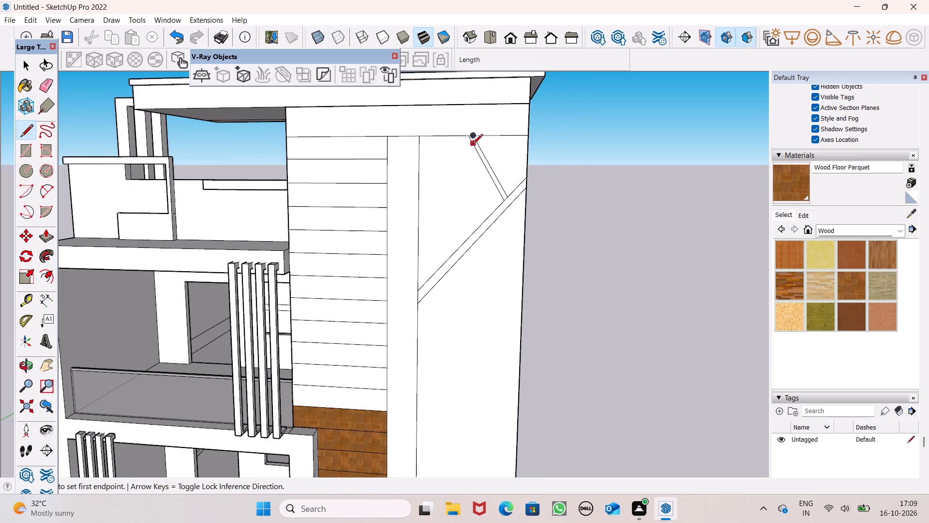
scroll(473, 136, "down", 5)
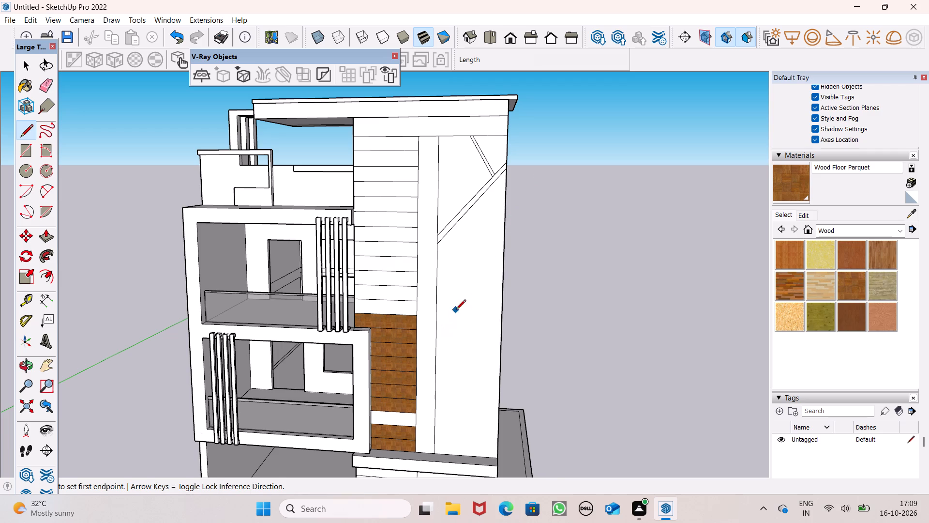
middle_click_drag(456, 310, 400, 298)
scroll(424, 301, "up", 4)
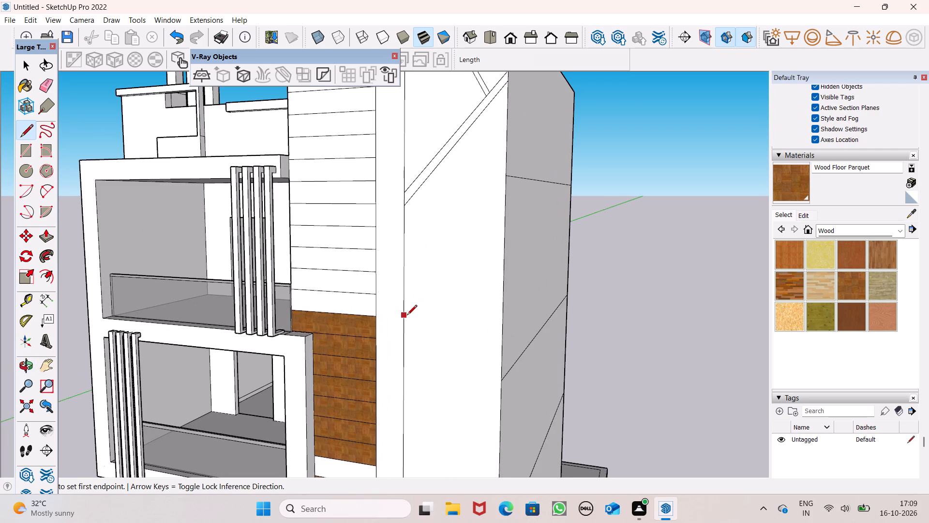
left_click_drag(405, 317, 418, 310)
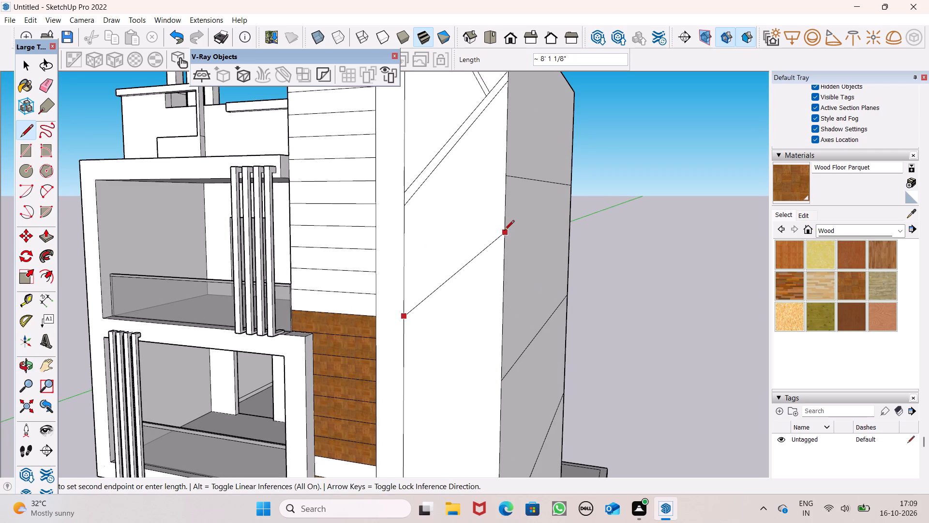
left_click(507, 223)
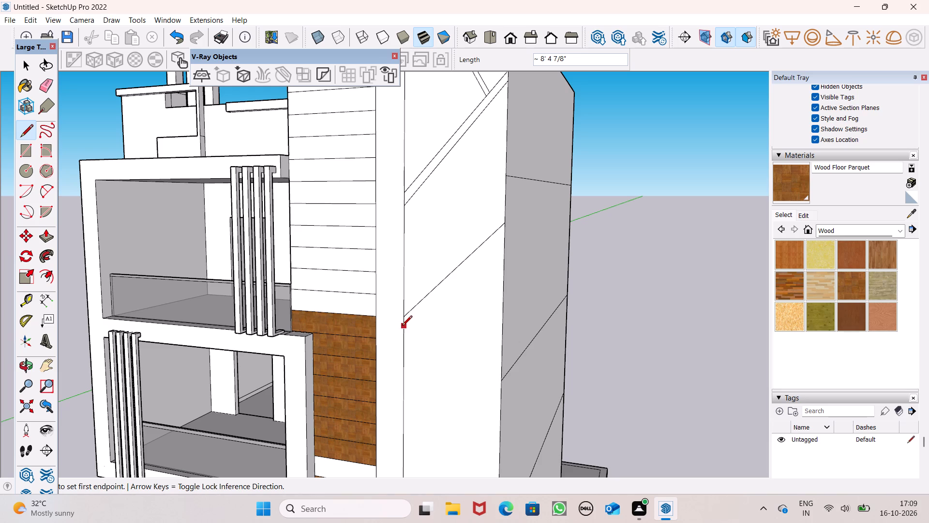
left_click_drag(405, 326, 416, 320)
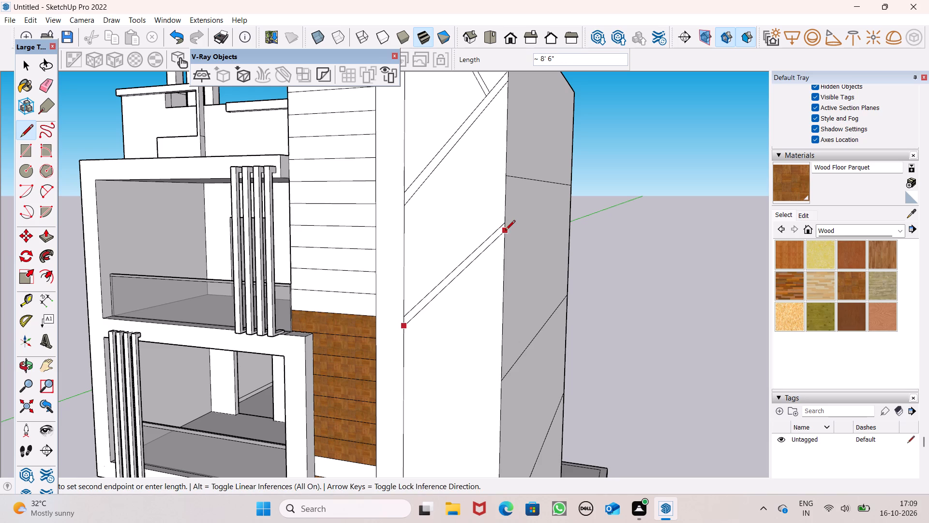
left_click(505, 231)
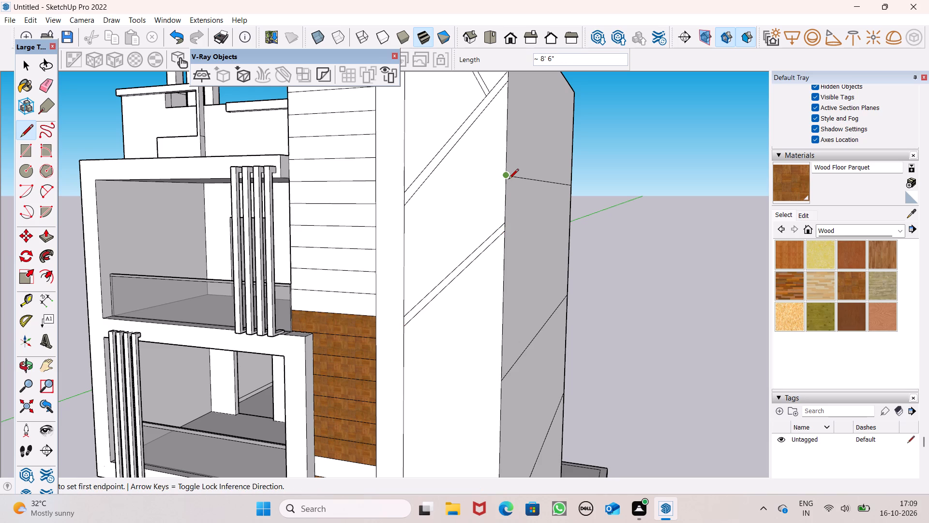
Draw a line about 8' 11" long from the panel's vertical line down across the upper diagonal band to the lower band.
scroll(509, 180, "down", 4)
middle_click_drag(501, 218, 528, 217)
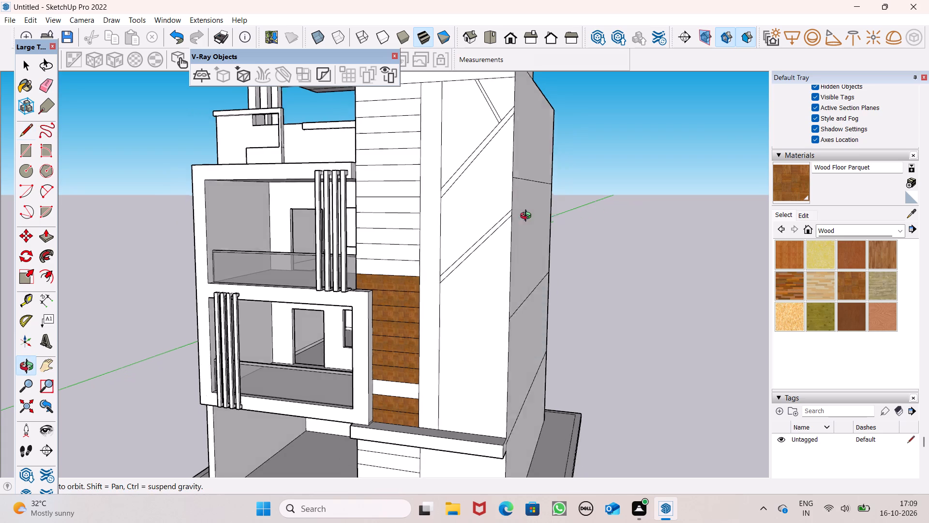
middle_click_drag(528, 217, 532, 235)
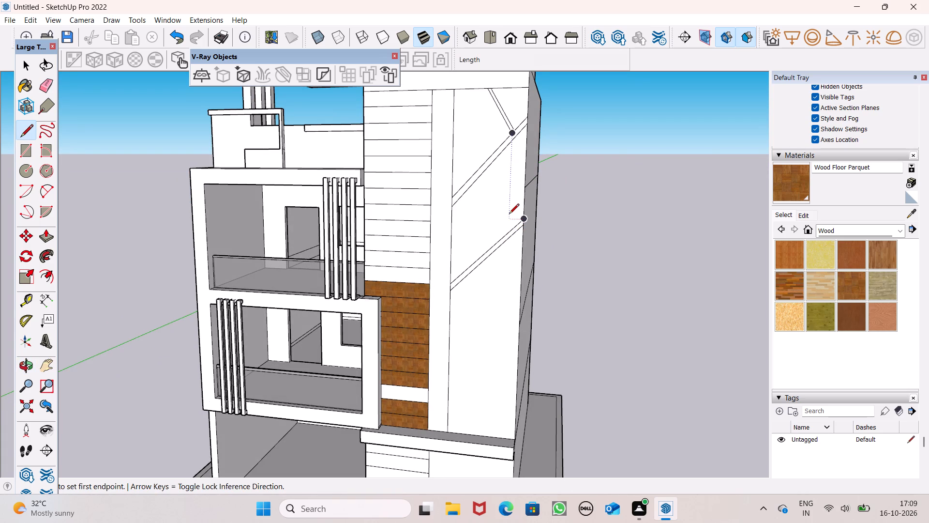
scroll(482, 169, "down", 1)
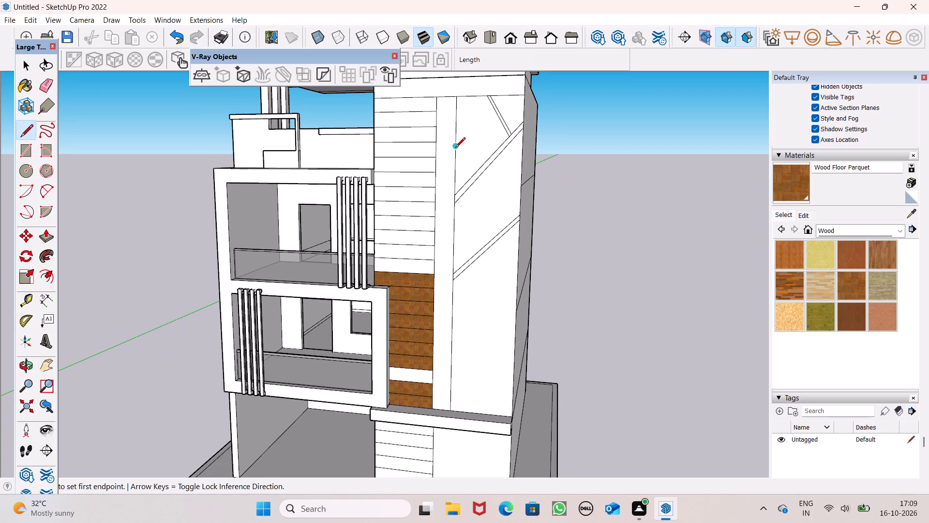
left_click(455, 148)
left_click(500, 231)
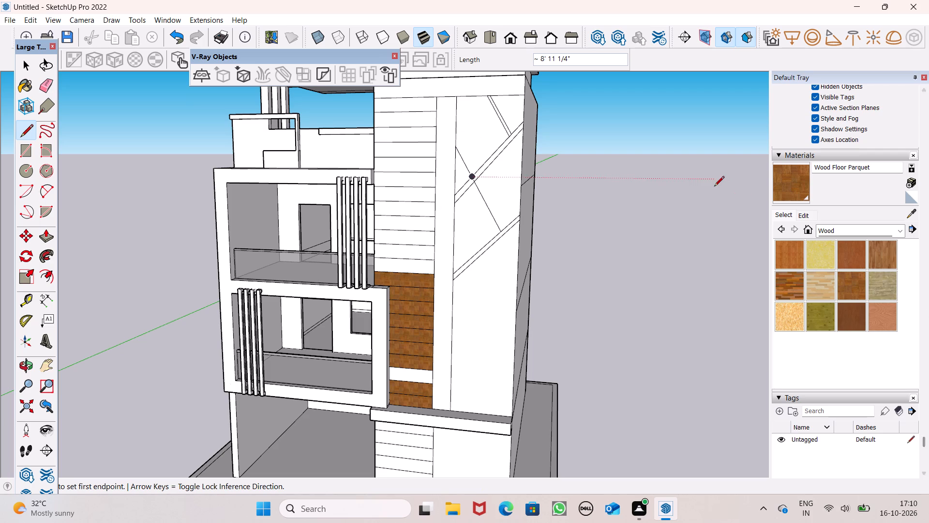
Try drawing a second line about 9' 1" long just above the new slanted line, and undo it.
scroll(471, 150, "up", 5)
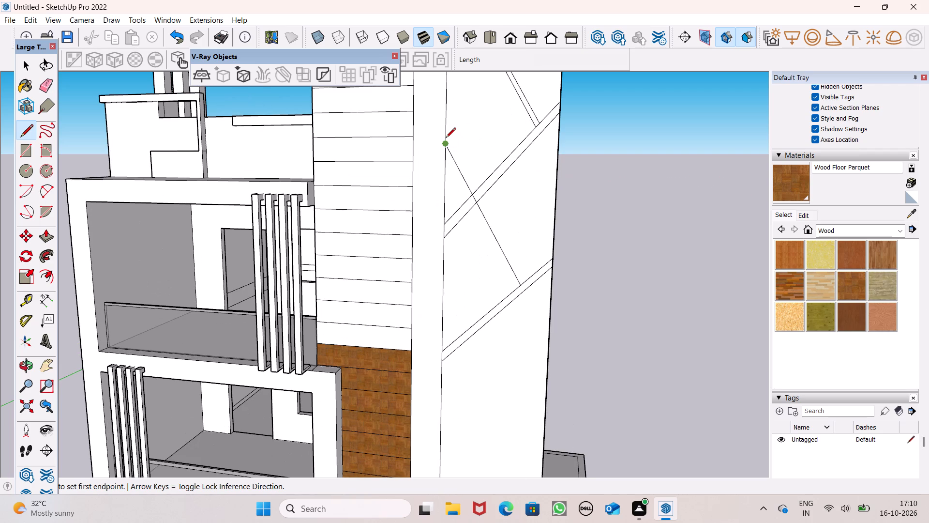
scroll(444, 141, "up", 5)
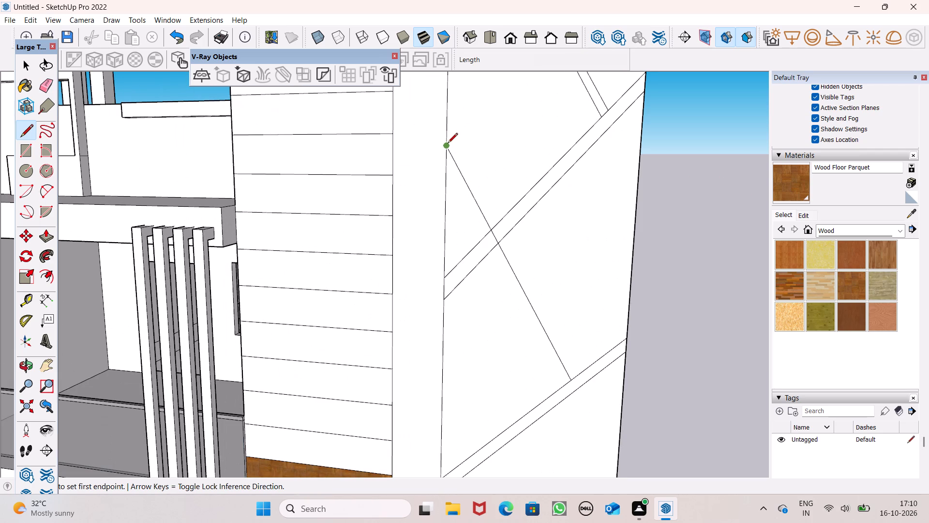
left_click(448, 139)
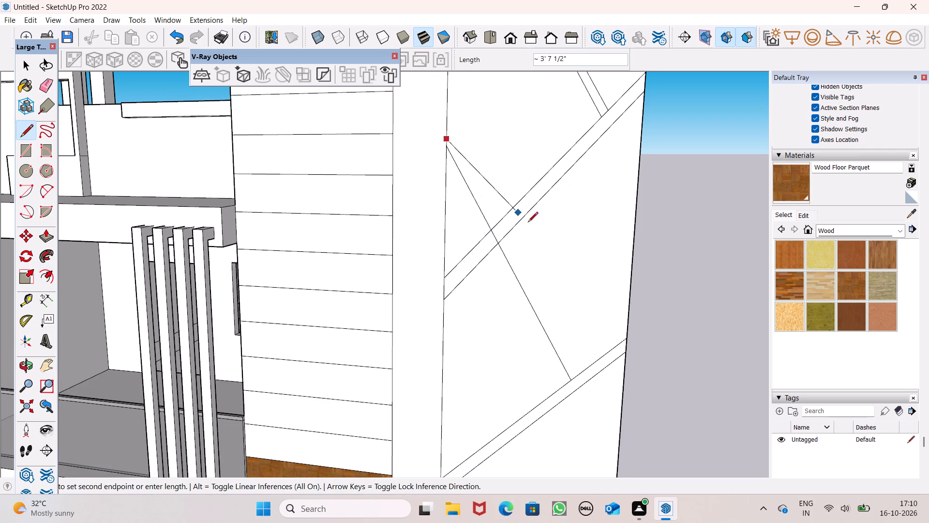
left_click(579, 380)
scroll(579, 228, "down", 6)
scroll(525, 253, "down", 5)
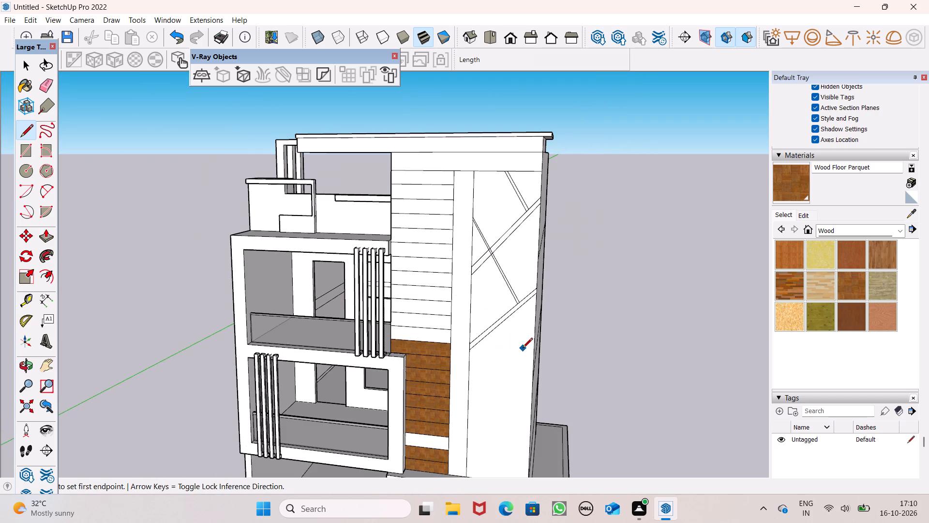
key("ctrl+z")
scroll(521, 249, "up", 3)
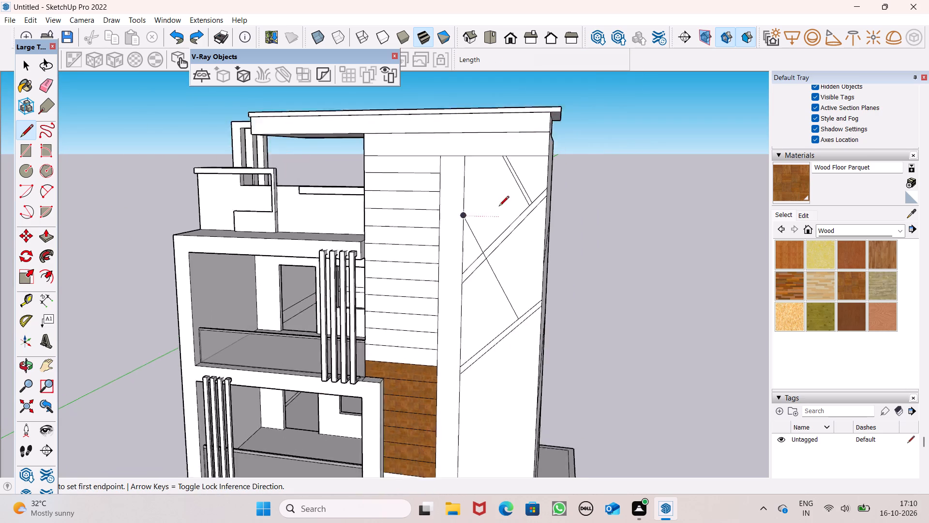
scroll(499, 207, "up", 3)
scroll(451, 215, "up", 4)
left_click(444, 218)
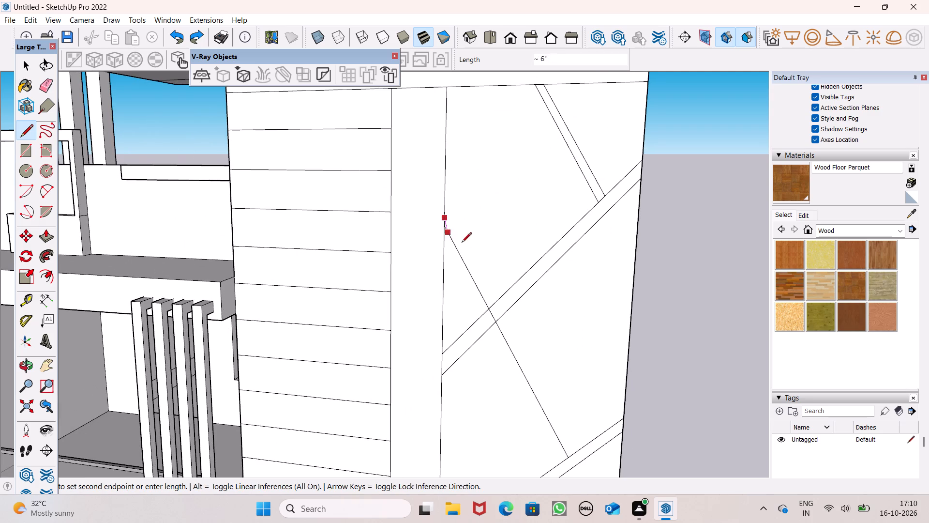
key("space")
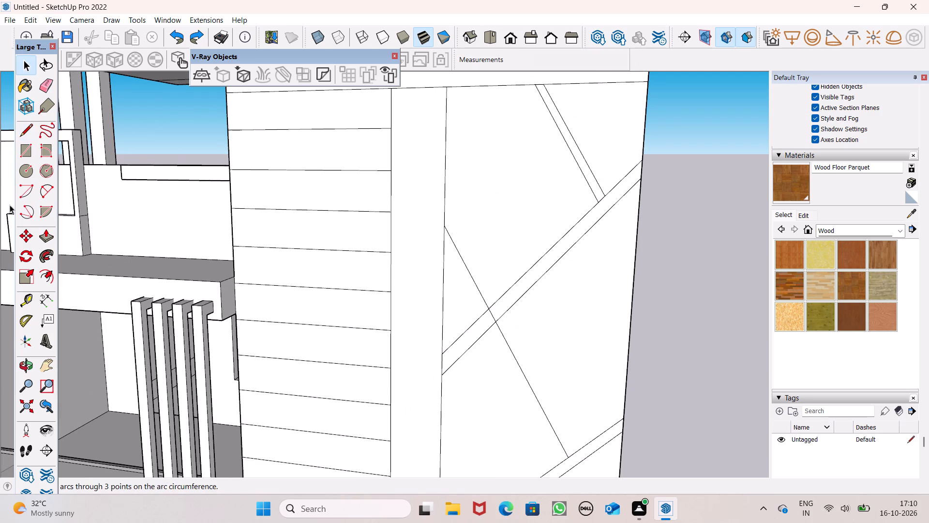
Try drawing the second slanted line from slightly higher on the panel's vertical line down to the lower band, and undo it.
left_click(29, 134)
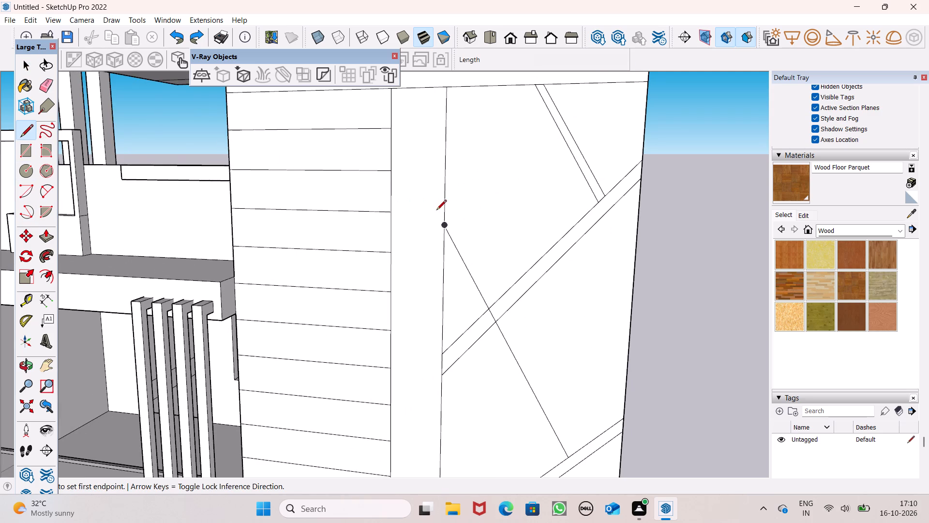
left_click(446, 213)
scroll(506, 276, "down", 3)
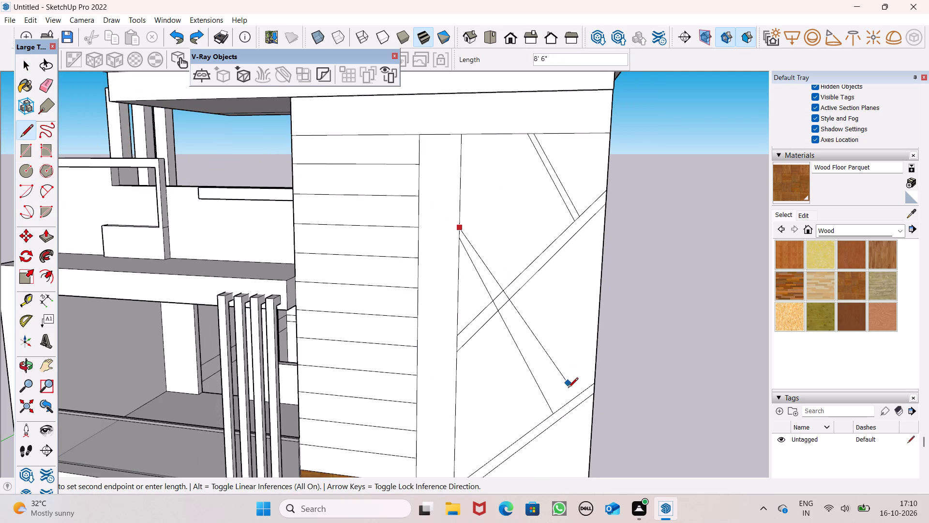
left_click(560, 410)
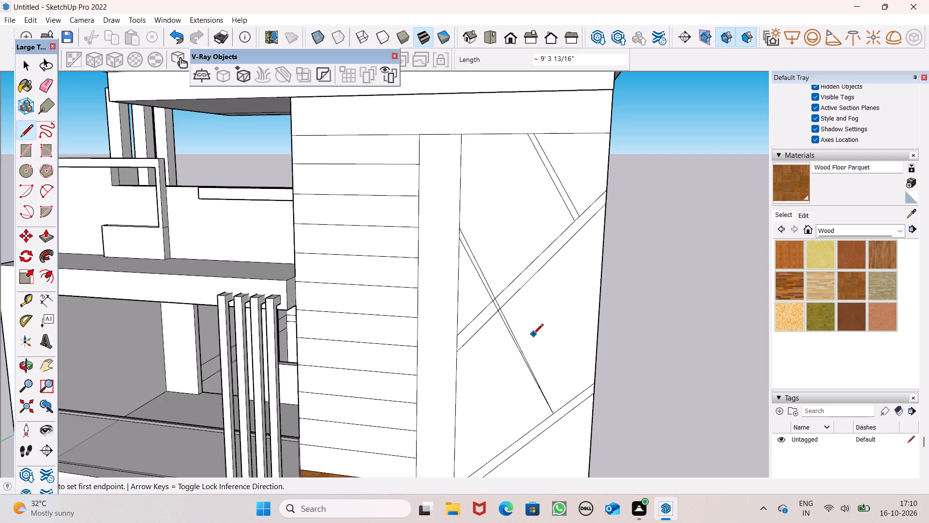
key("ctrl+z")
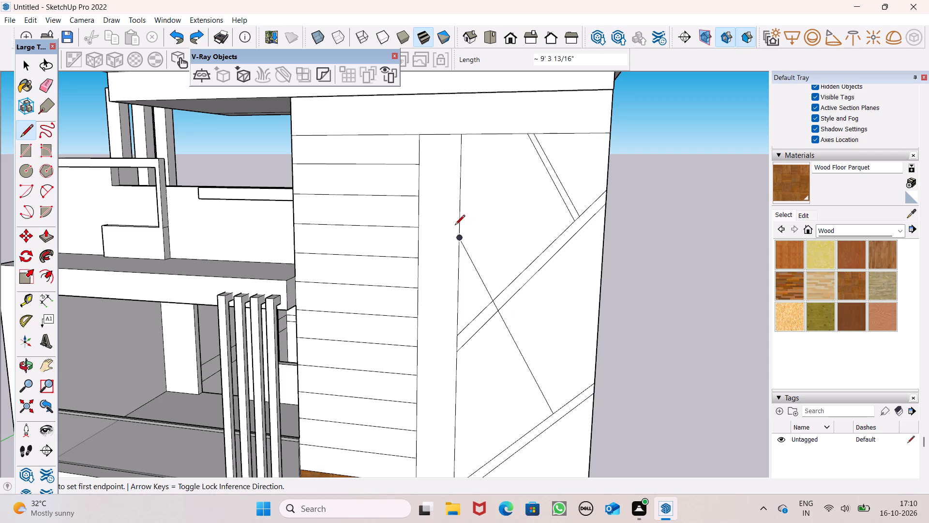
Draw a line about 9' 3" long closely above the slanted line, from the panel's vertical line to the lower band.
left_click(460, 227)
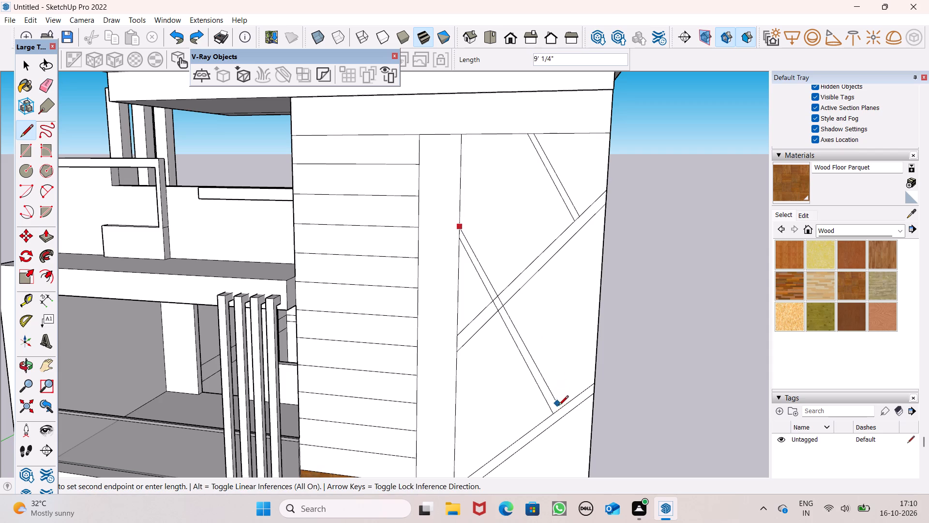
scroll(558, 408, "up", 5)
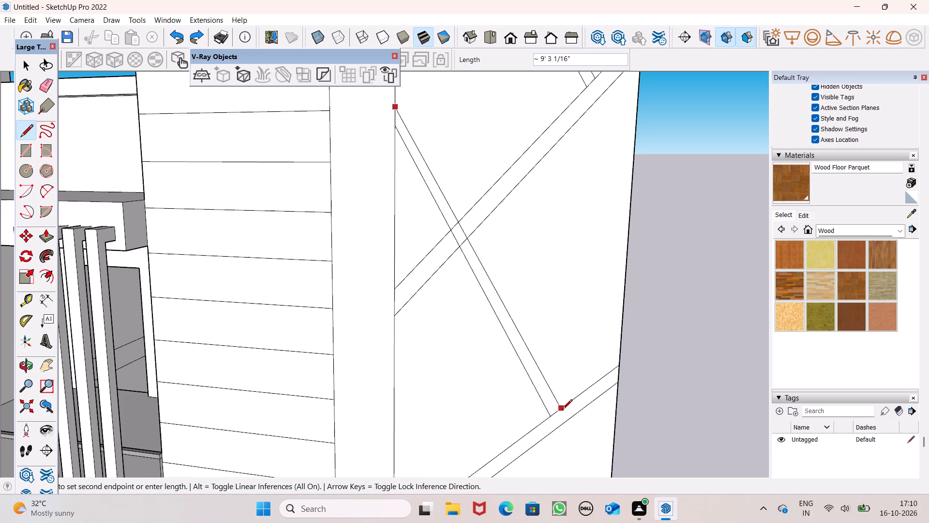
left_click(562, 409)
Draw a diagonal line about 12' 1" long from the foot of the panel's vertical line up to its outer edge.
scroll(493, 265, "down", 6)
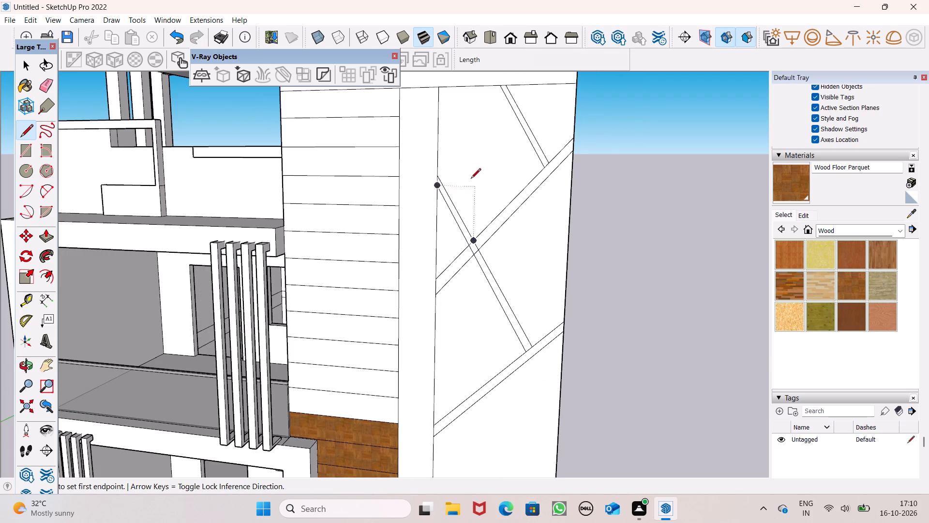
scroll(471, 173, "down", 5)
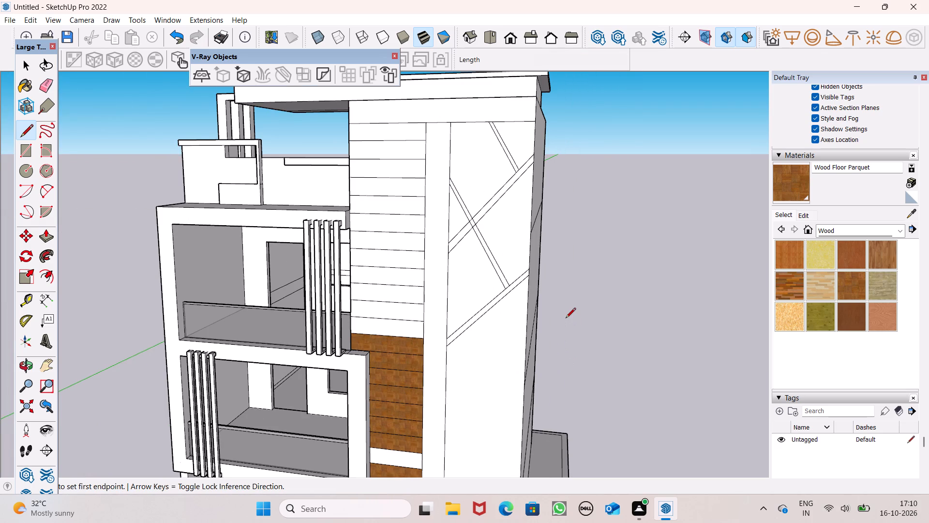
scroll(566, 319, "down", 4)
middle_click_drag(511, 415, 512, 396)
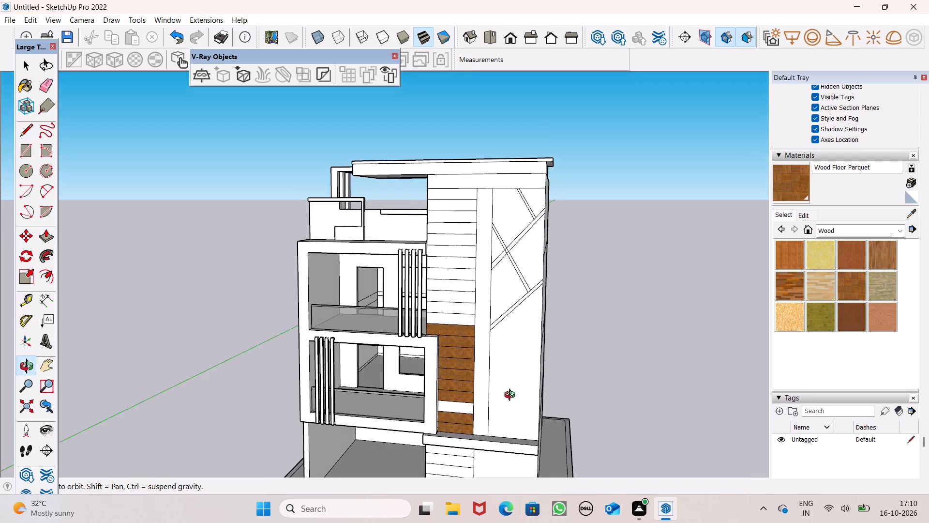
middle_click_drag(512, 396, 500, 385)
scroll(494, 400, "up", 4)
left_click_drag(486, 443, 493, 428)
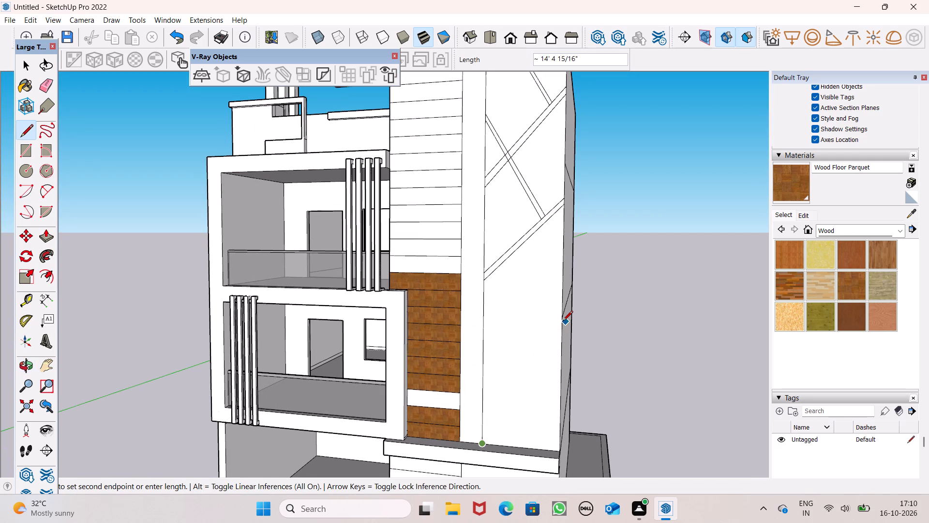
left_click(563, 321)
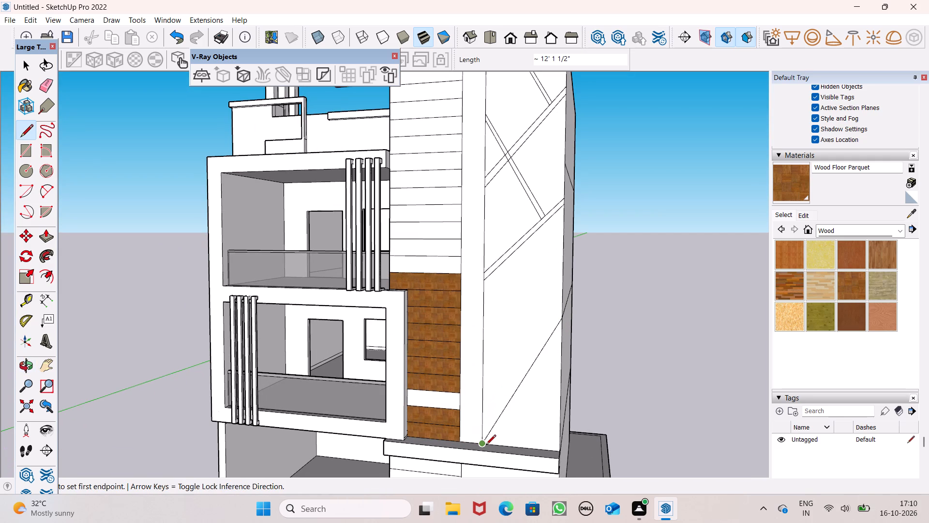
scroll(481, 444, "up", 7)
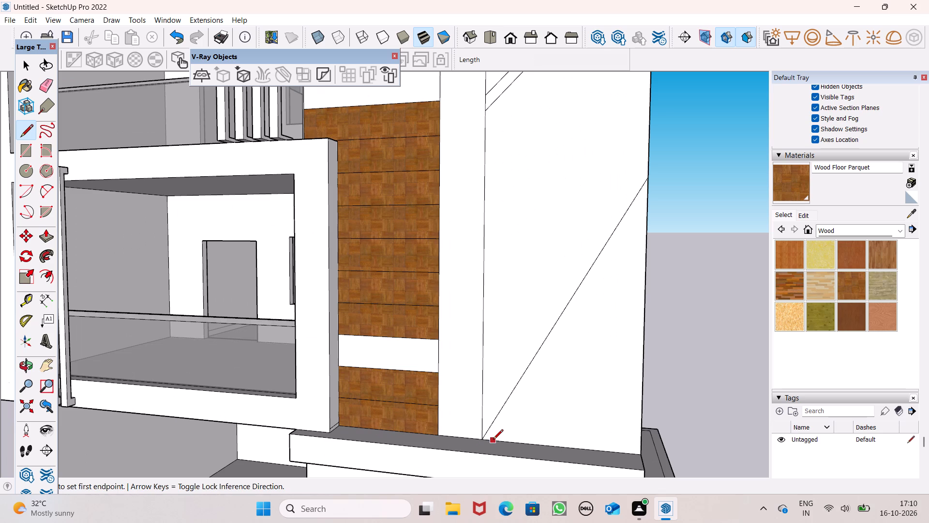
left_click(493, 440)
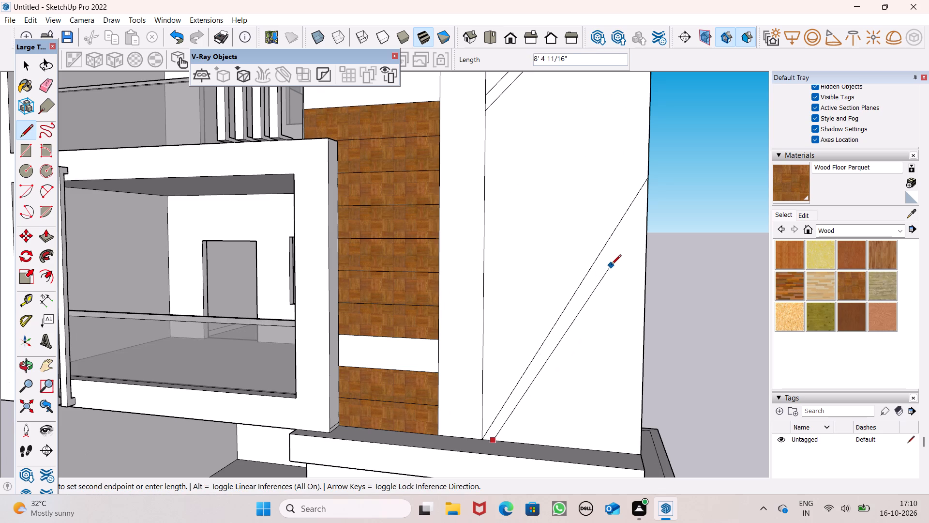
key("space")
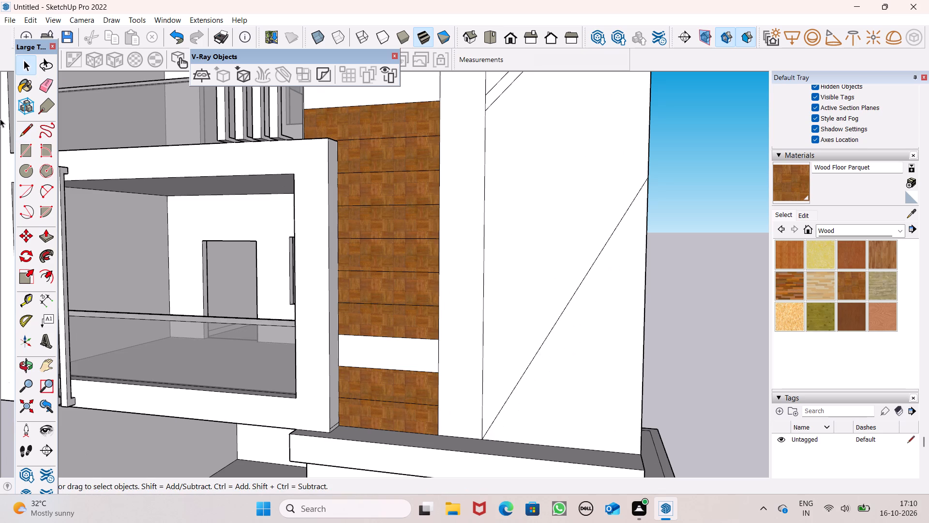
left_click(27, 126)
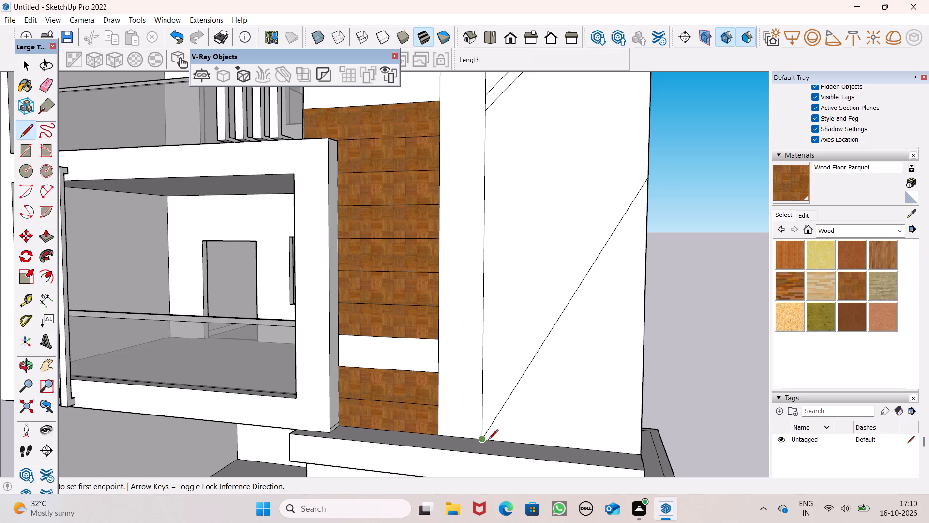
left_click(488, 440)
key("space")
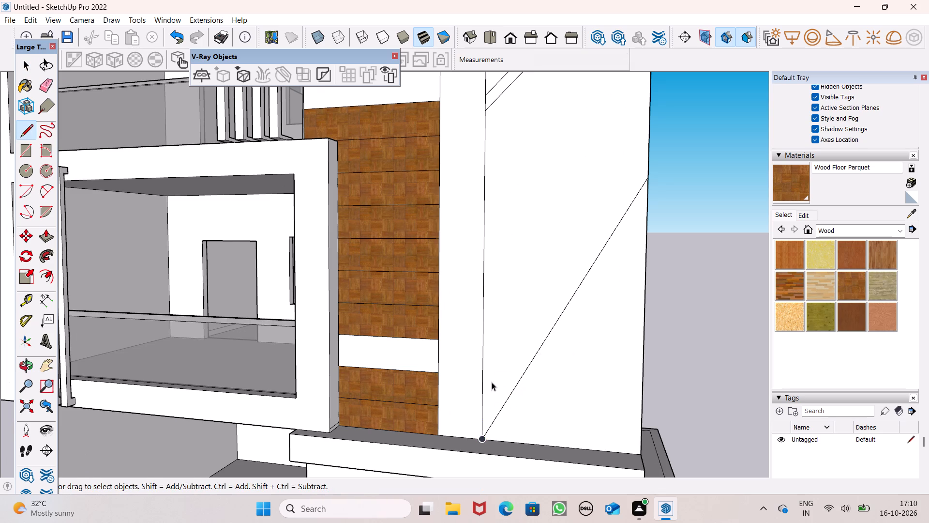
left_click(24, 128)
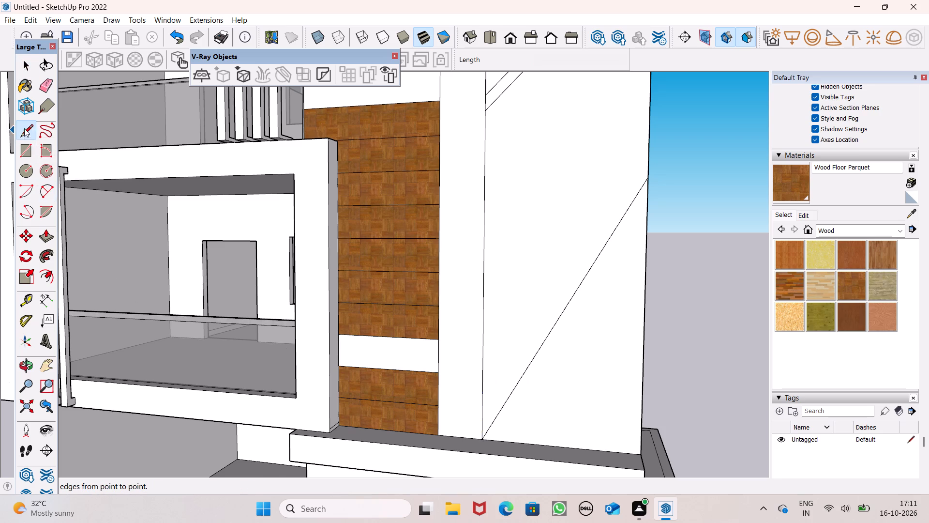
Draw a second diagonal line about 11' long closely below the last one, from the panel's bottom edge to its outer edge.
scroll(568, 430, "up", 5)
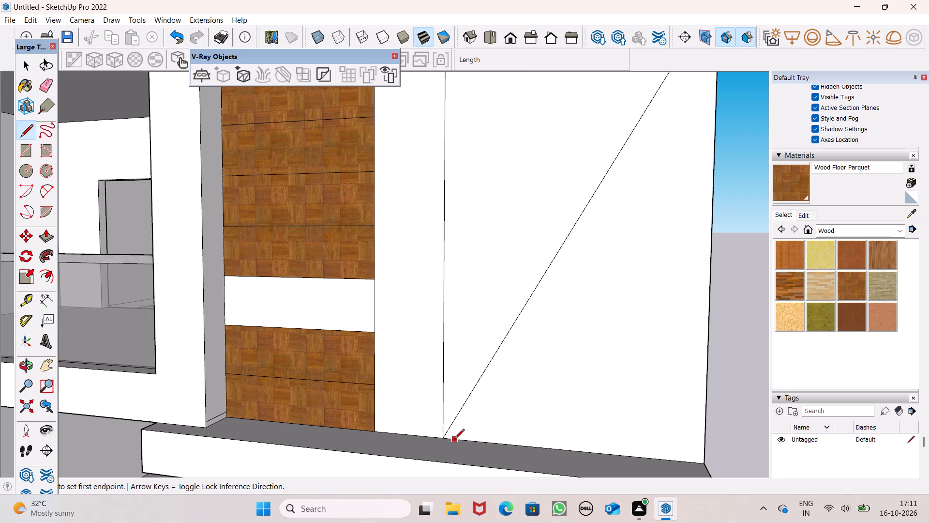
left_click(454, 440)
scroll(494, 388, "down", 6)
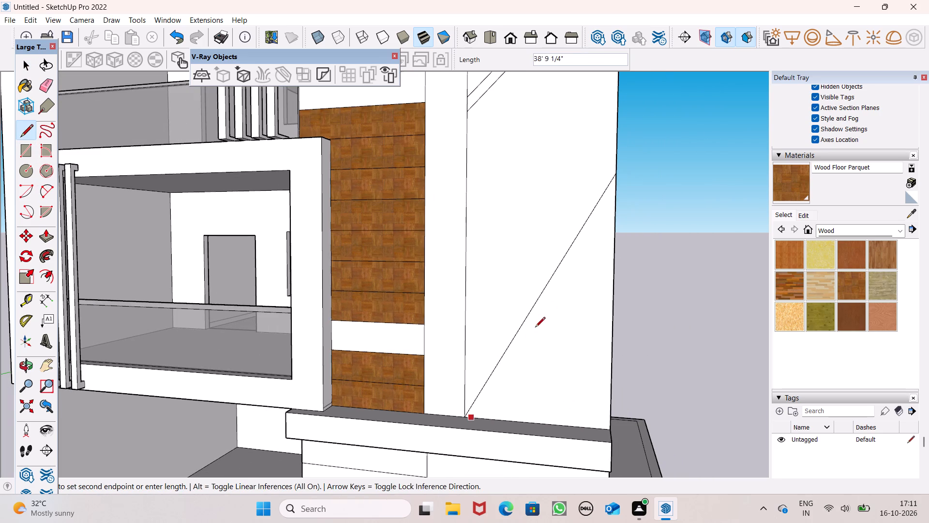
left_click(617, 188)
Draw a descending diagonal line about 15' 10" long from the panel's inner vertical line, across both lower bands, to its outer edge.
scroll(556, 289, "down", 2)
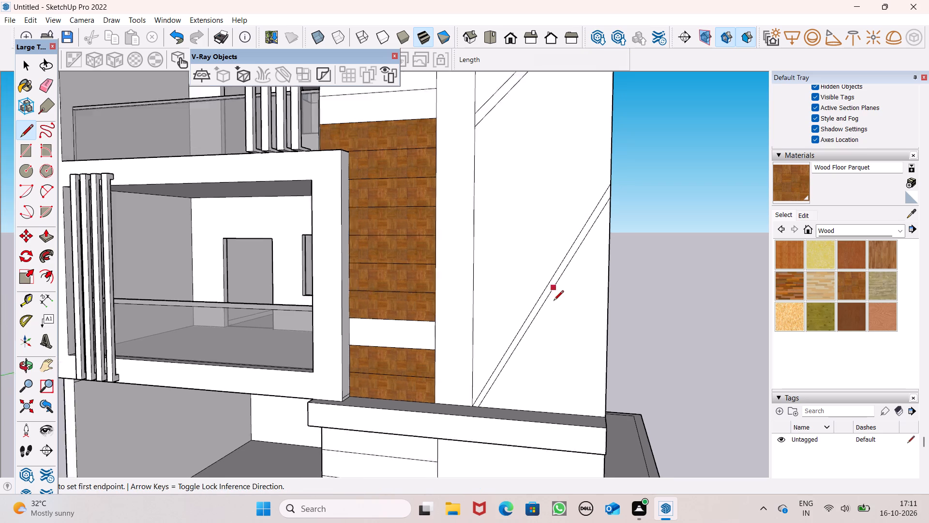
scroll(554, 301, "down", 3)
middle_click_drag(561, 281, 526, 307)
scroll(500, 201, "up", 1)
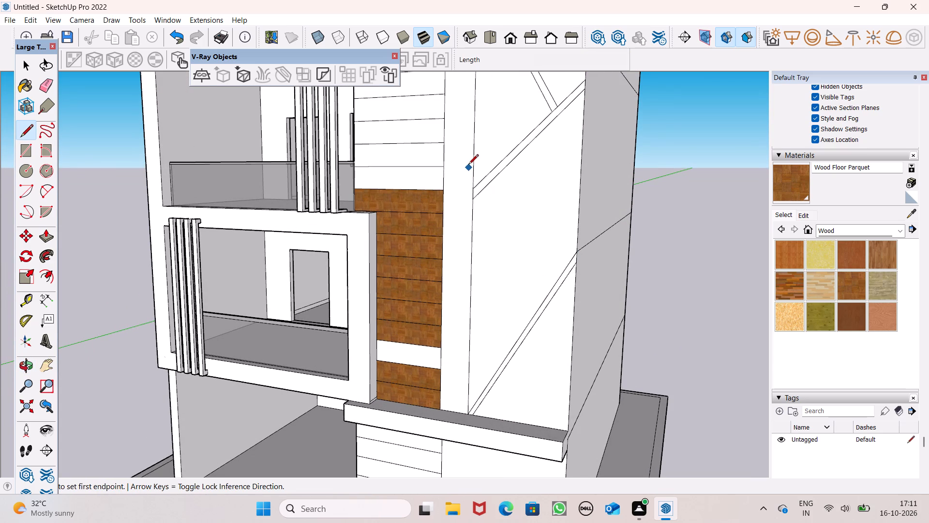
left_click(475, 149)
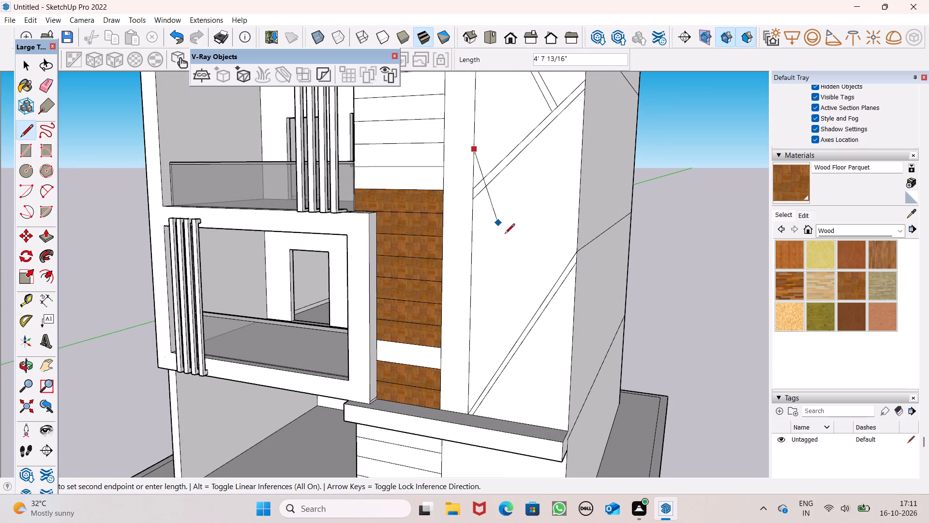
left_click(567, 406)
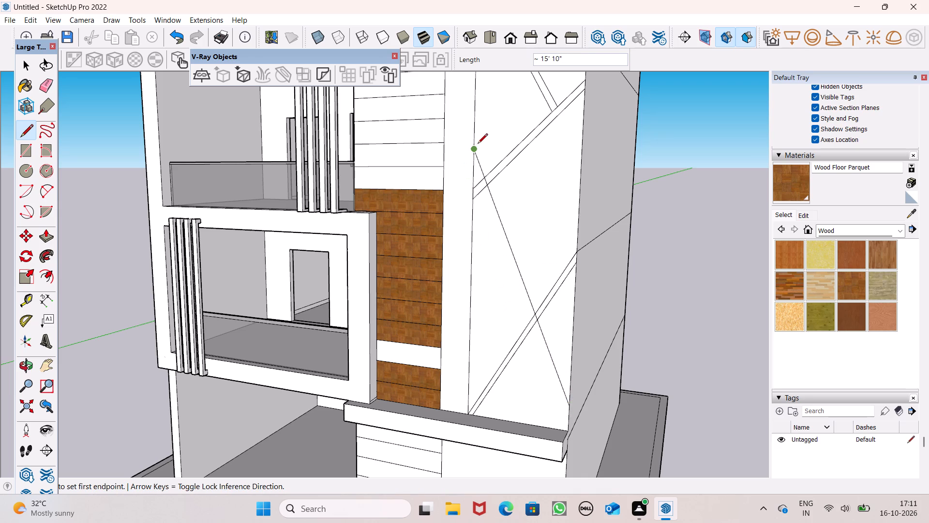
Draw a second descending diagonal line about 15' 6" long closely above the last one, from the vertical line to the outer edge.
left_click(474, 142)
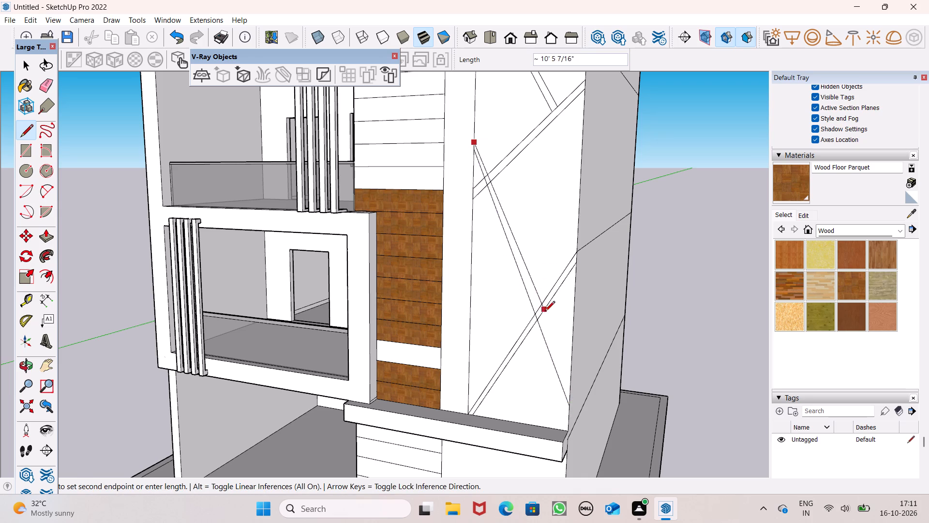
key("space")
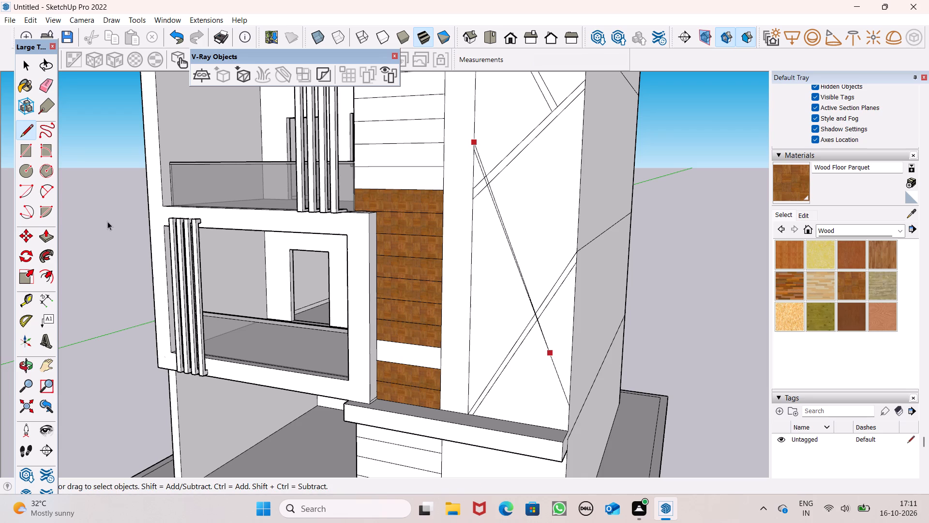
left_click(34, 123)
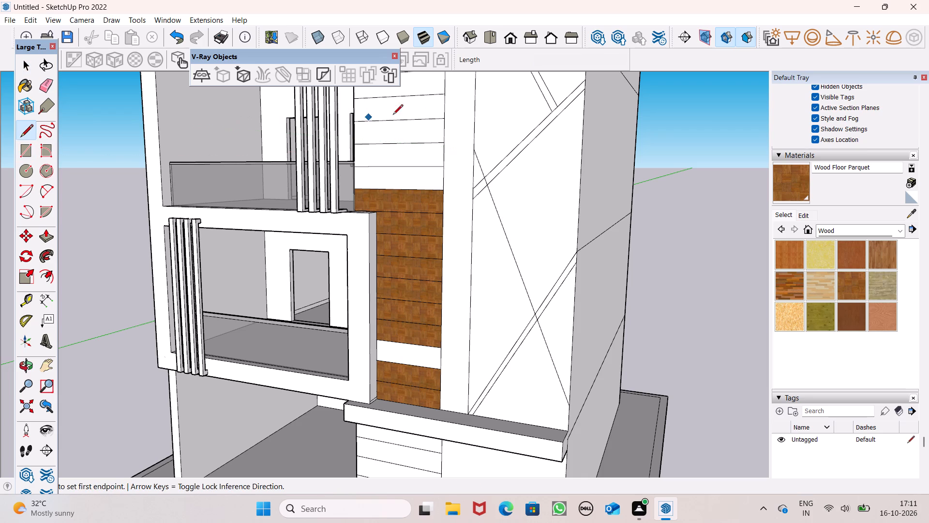
scroll(495, 151, "up", 4)
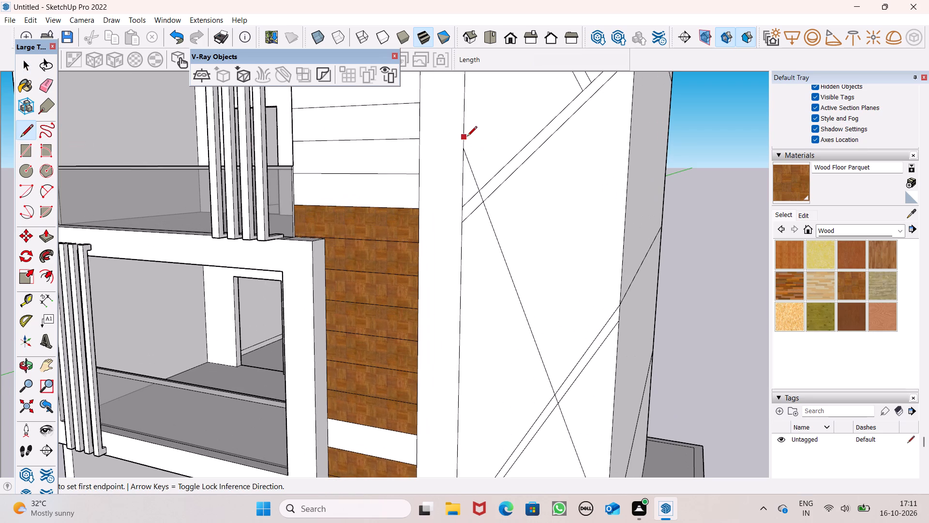
left_click(467, 137)
scroll(493, 196, "down", 5)
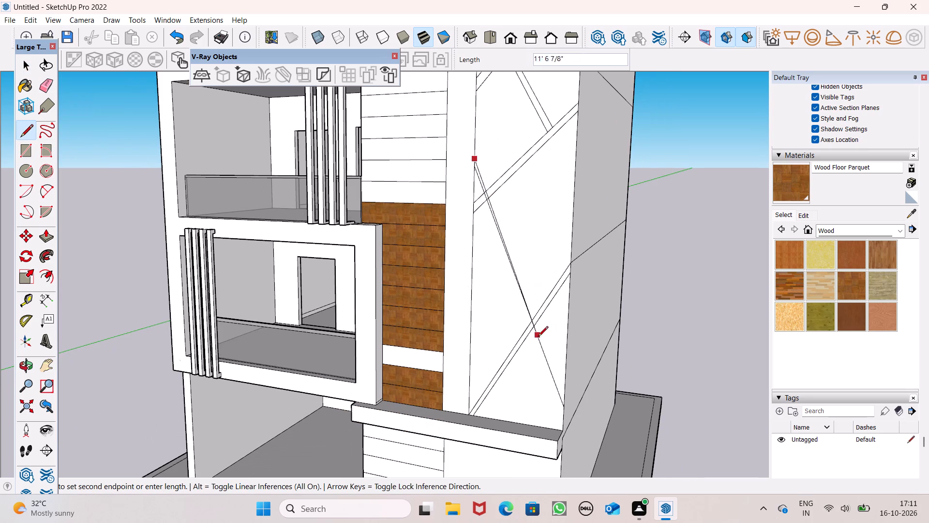
scroll(555, 374, "up", 5)
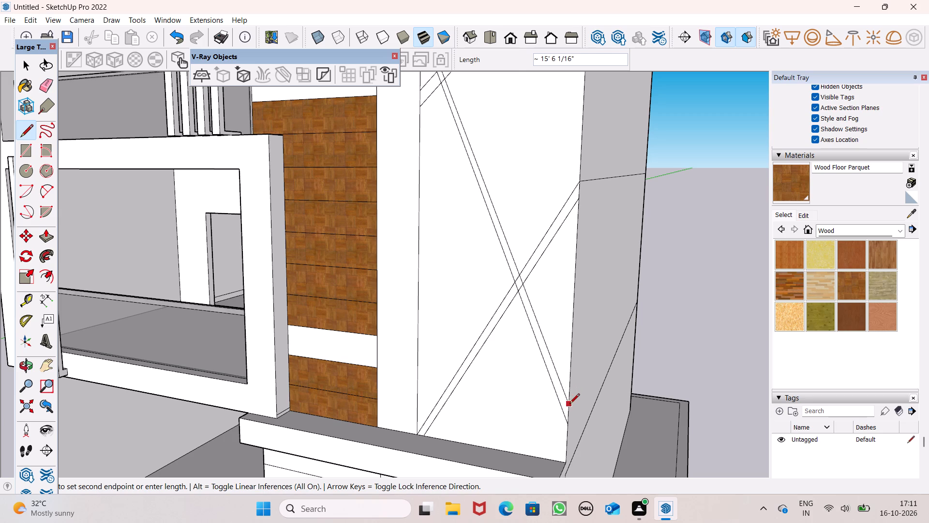
left_click(569, 405)
scroll(592, 327, "down", 5)
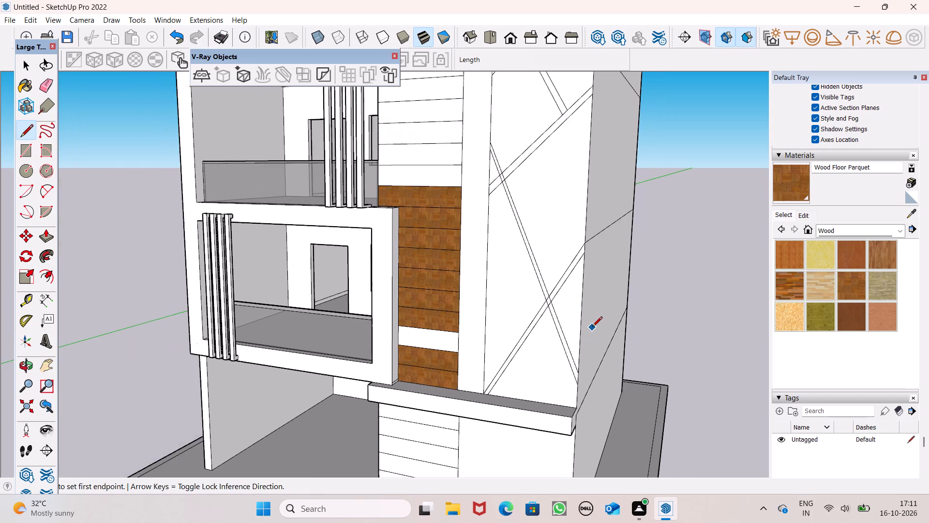
key("space")
Erase the line segment where the short topmost band meets the upper rising diagonal band.
scroll(593, 327, "down", 5)
scroll(552, 232, "down", 6)
scroll(596, 148, "up", 6)
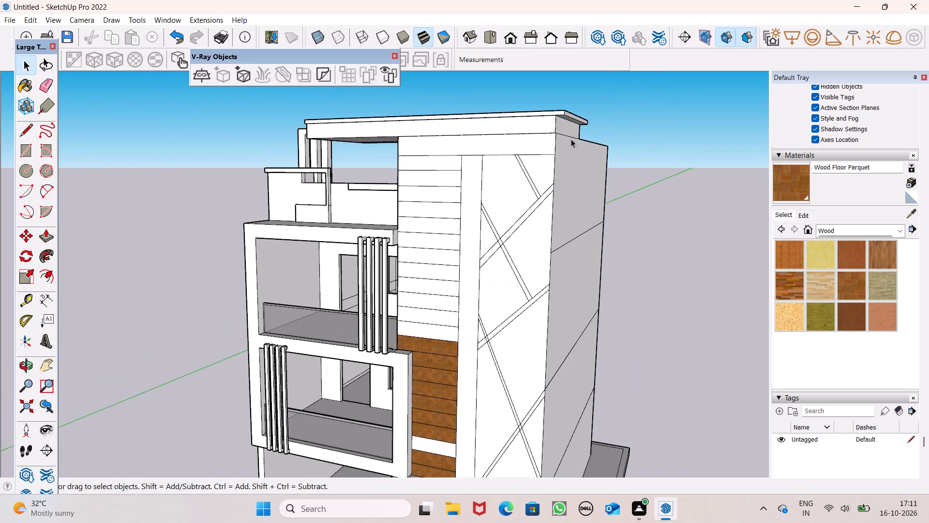
left_click(36, 87)
left_click(52, 87)
scroll(336, 177, "up", 5)
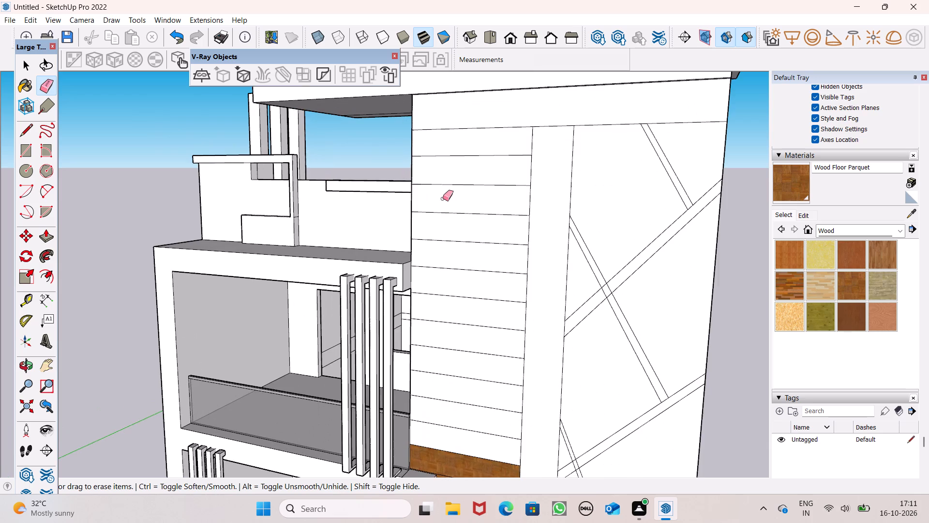
scroll(475, 247, "down", 2)
scroll(614, 219, "up", 5)
scroll(663, 212, "up", 4)
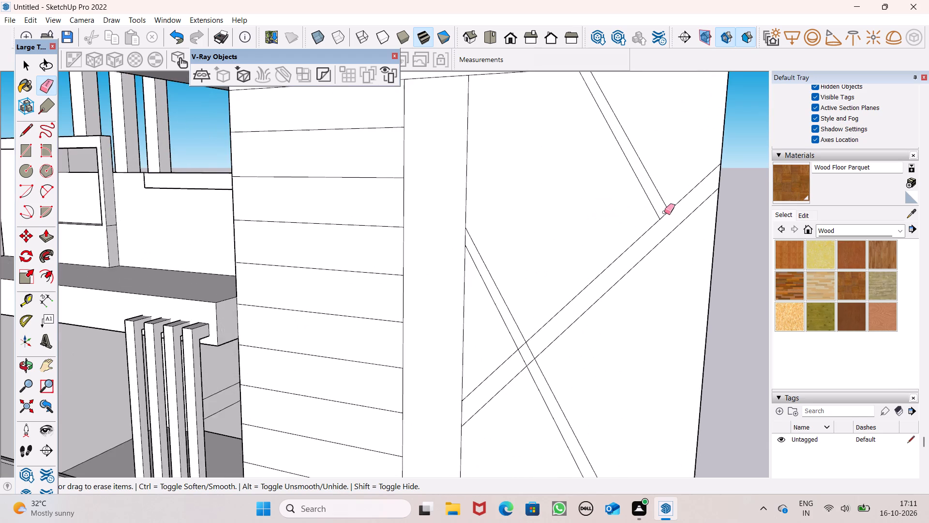
left_click(666, 212)
Erase the four line segments inside the crossing on the panel's upper rising band.
scroll(616, 190, "down", 3)
scroll(572, 302, "up", 4)
scroll(517, 340, "up", 4)
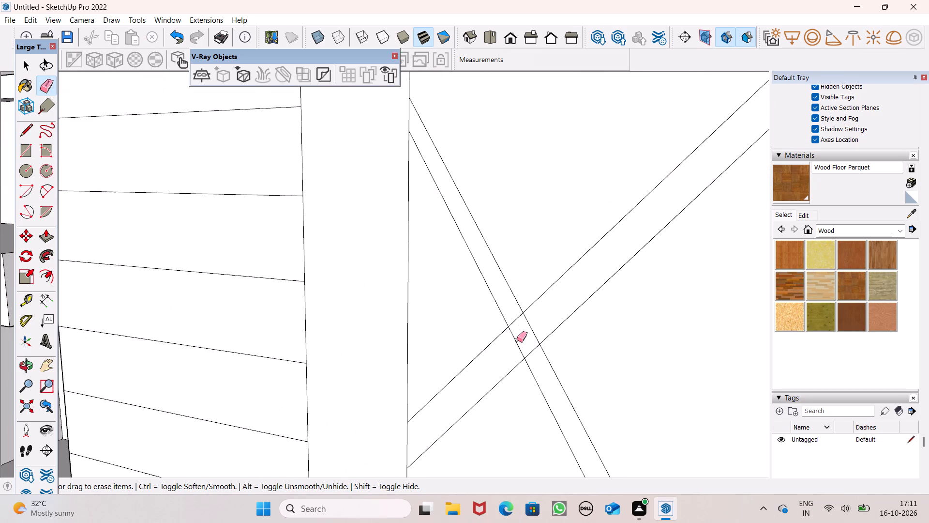
left_click_drag(516, 319, 518, 323)
left_click_drag(529, 323, 524, 332)
left_click_drag(520, 338, 519, 348)
left_click_drag(527, 347, 532, 355)
Erase the line segment closing the descending band's lower end where it meets the middle rising band.
scroll(520, 241, "down", 11)
scroll(580, 206, "down", 4)
scroll(579, 353, "up", 10)
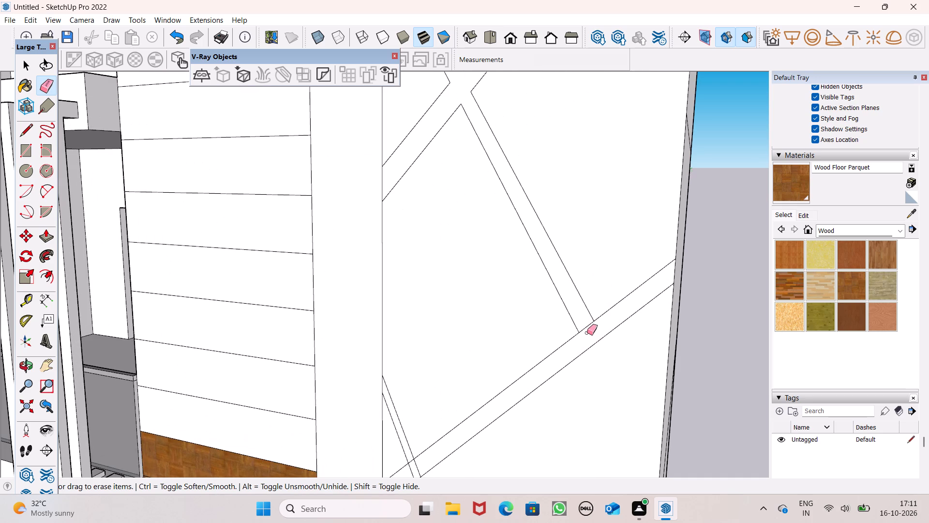
left_click(587, 332)
Erase the line segments inside the crossing of the middle rising band and the long descending band near the vertical line.
scroll(577, 272, "down", 9)
scroll(522, 352, "up", 4)
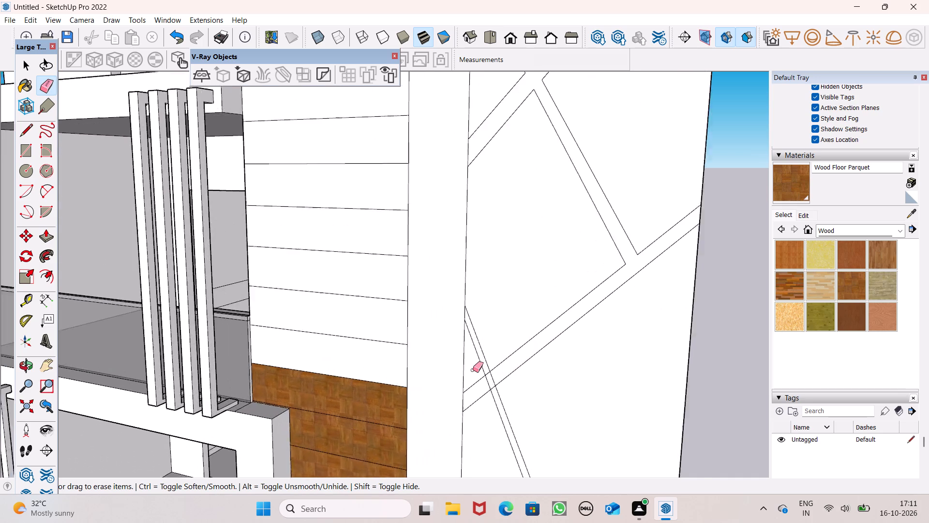
scroll(473, 370, "up", 8)
left_click_drag(503, 371, 505, 378)
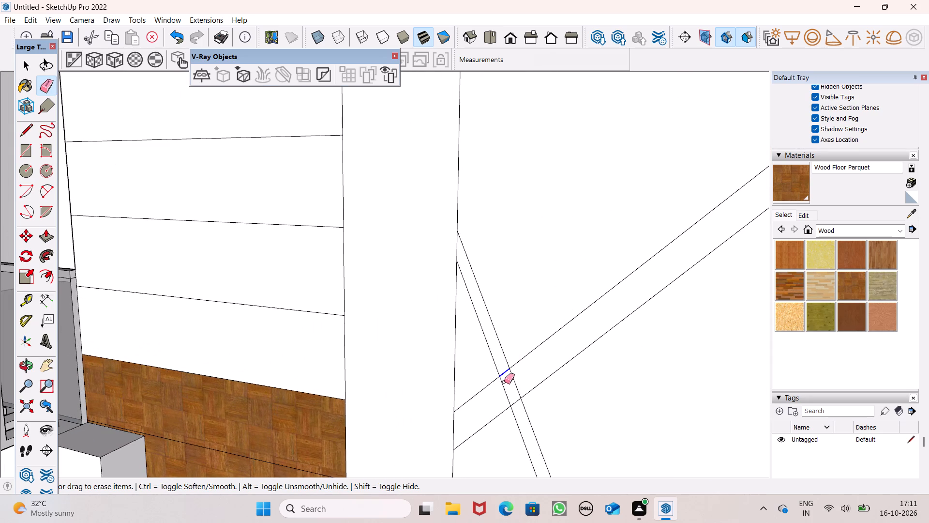
left_click(500, 385)
left_click(512, 383)
left_click_drag(501, 389, 507, 391)
left_click_drag(512, 388, 501, 393)
left_click(511, 399)
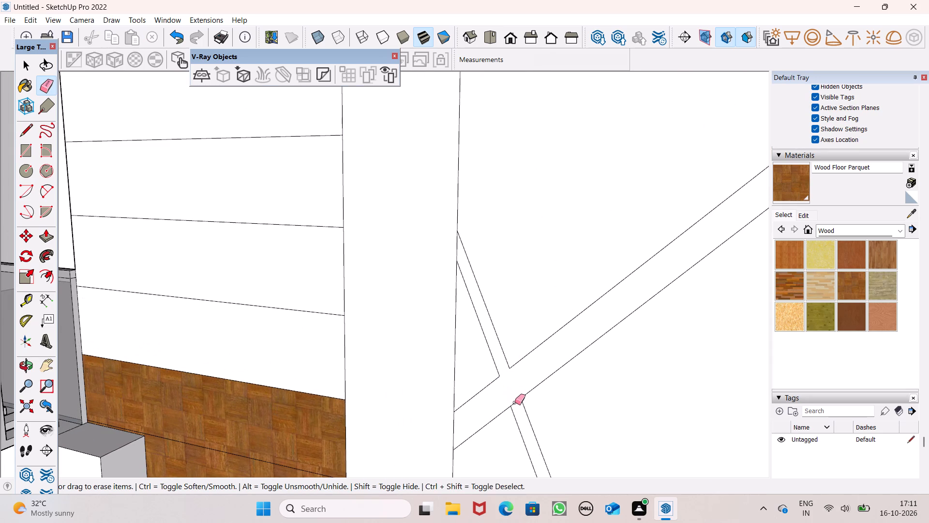
Erase the four line segments inside the crossing of the lowest rising band and the long descending band.
scroll(496, 302, "down", 10)
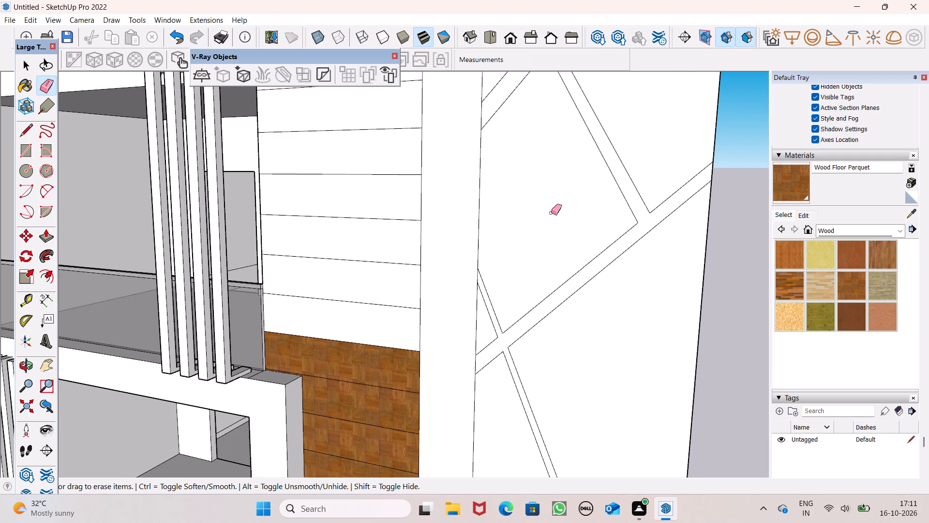
scroll(553, 211, "down", 5)
scroll(537, 263, "down", 4)
scroll(552, 403, "up", 6)
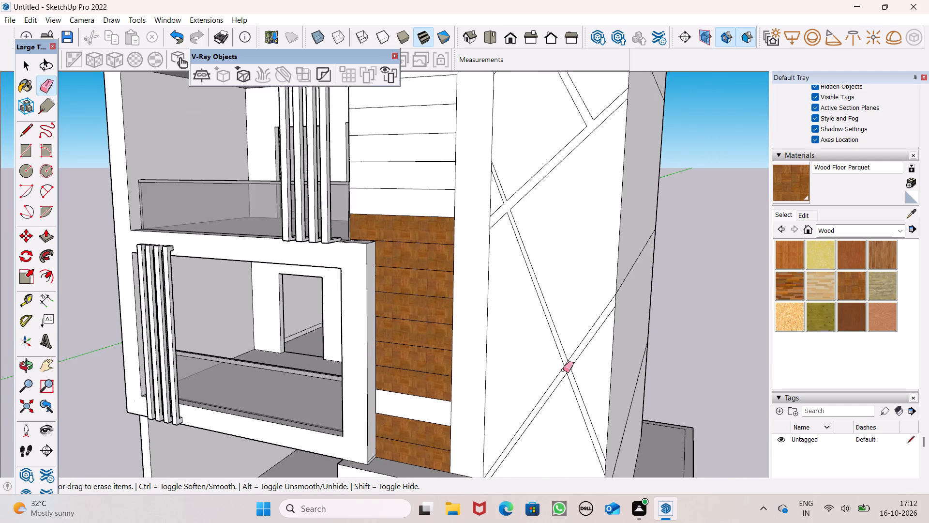
scroll(563, 370, "up", 18)
left_click_drag(564, 332, 575, 339)
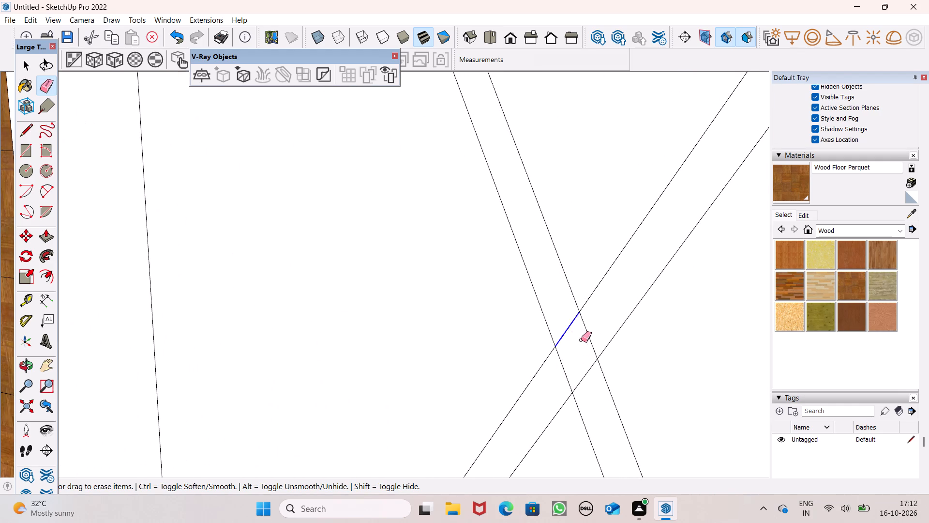
left_click_drag(590, 333, 582, 341)
left_click_drag(571, 361, 559, 374)
left_click_drag(584, 369, 584, 383)
Paint the three panel pieces above the upper rising band with Color M08 from the Colors collection, leaving the bands white.
scroll(500, 236, "down", 3)
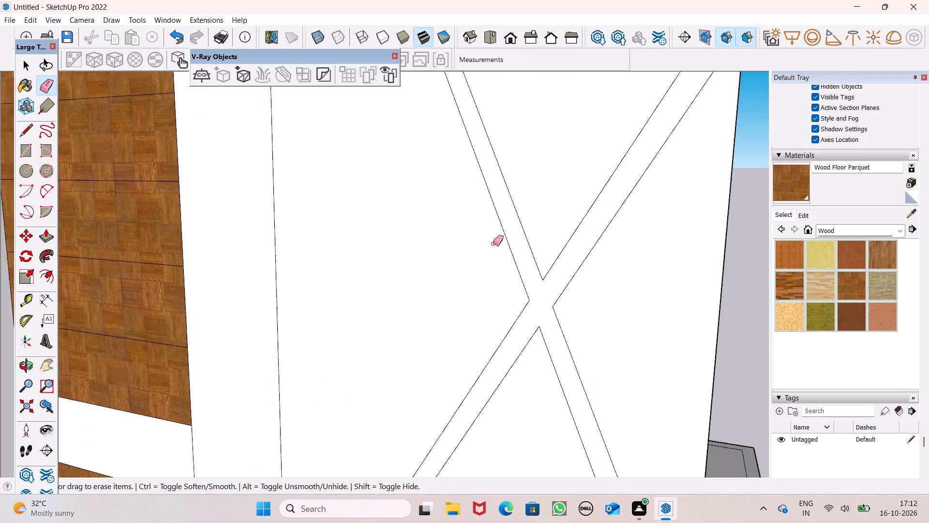
scroll(493, 244, "down", 18)
scroll(492, 284, "down", 3)
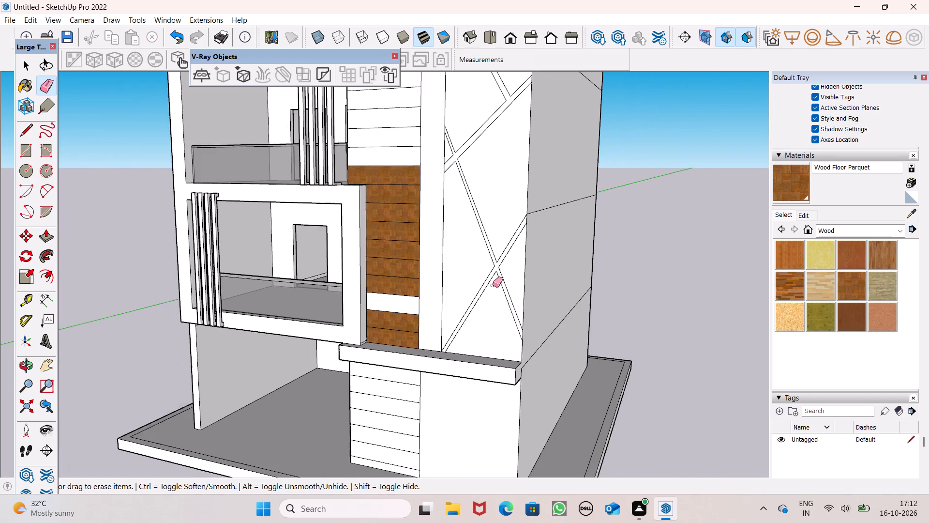
scroll(496, 286, "down", 4)
middle_click_drag(505, 295, 539, 303)
scroll(548, 301, "down", 6)
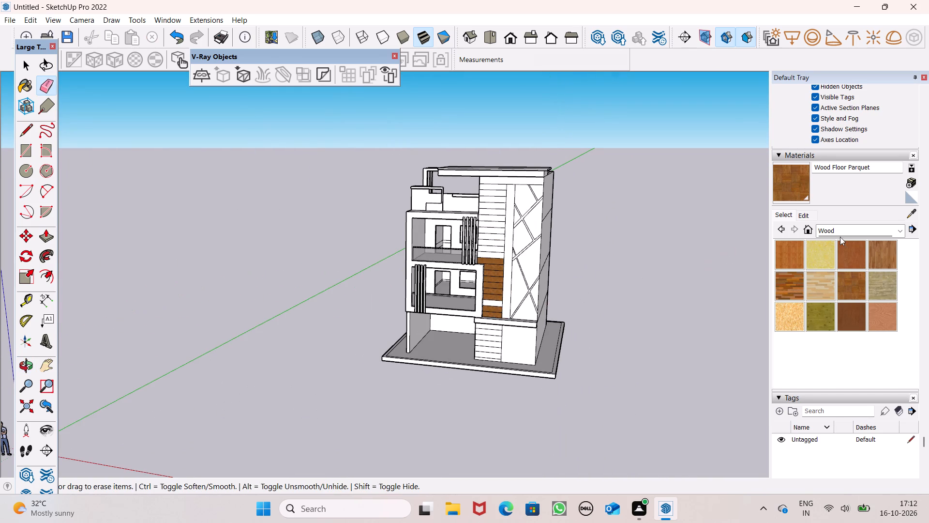
left_click(841, 231)
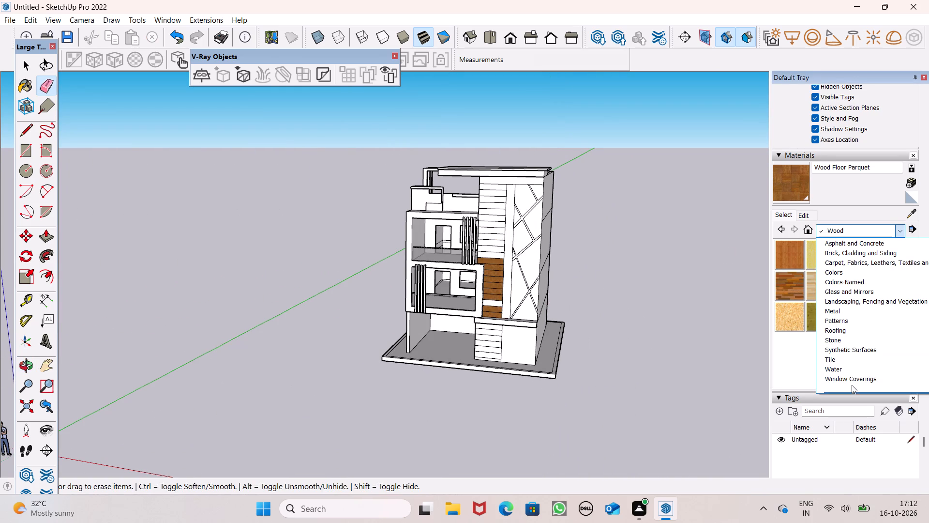
left_click(847, 272)
scroll(869, 327, "down", 14)
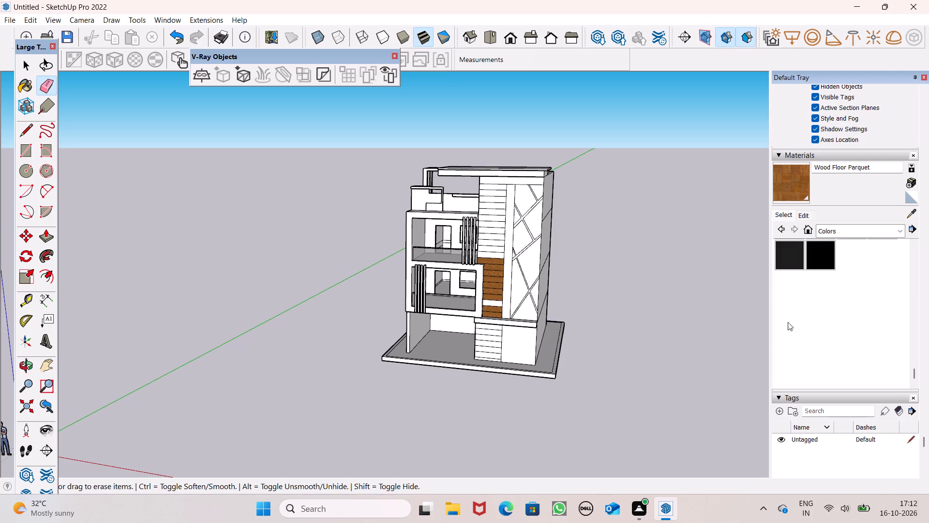
left_click(790, 268)
scroll(538, 203, "up", 9)
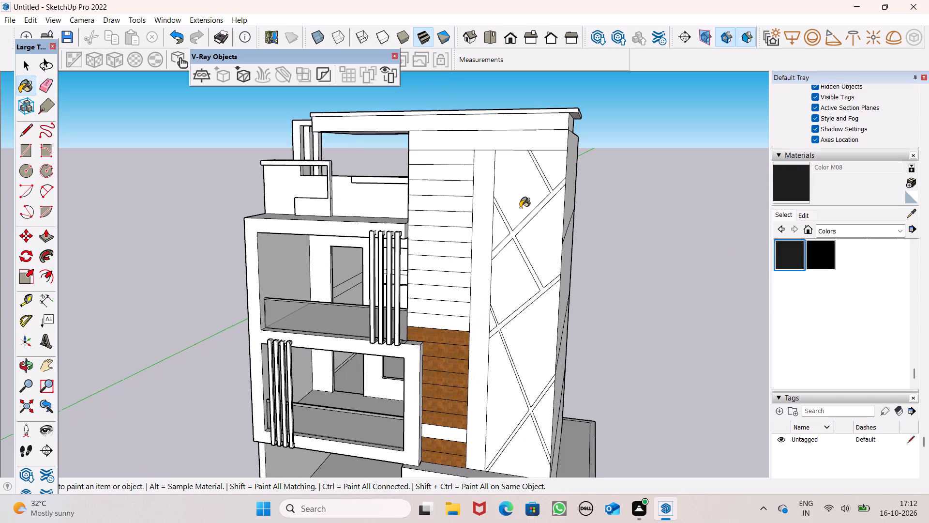
left_click(519, 202)
left_click(551, 171)
left_click(498, 225)
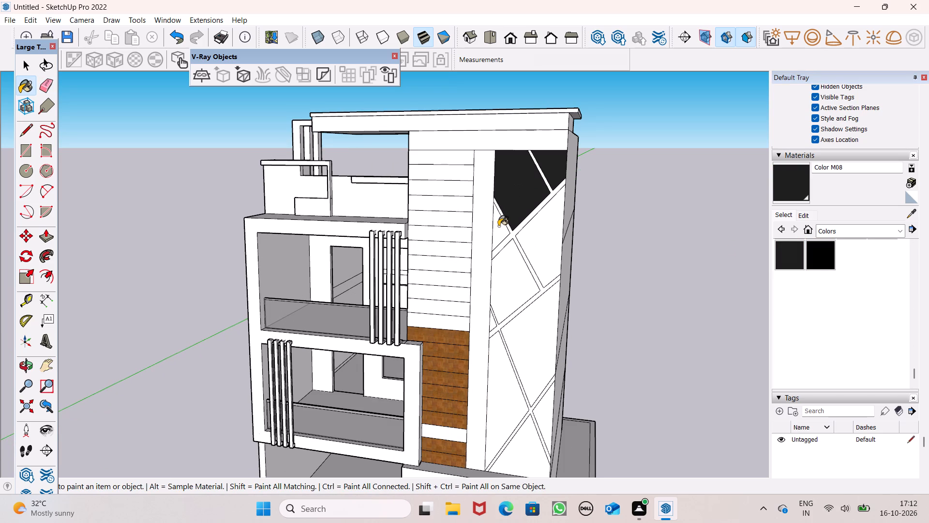
Paint the remaining panel pieces between and below the bands with Color M08, including the small triangles at the panel's edges.
left_click(537, 242)
left_click(514, 255)
left_click(529, 311)
left_click(499, 363)
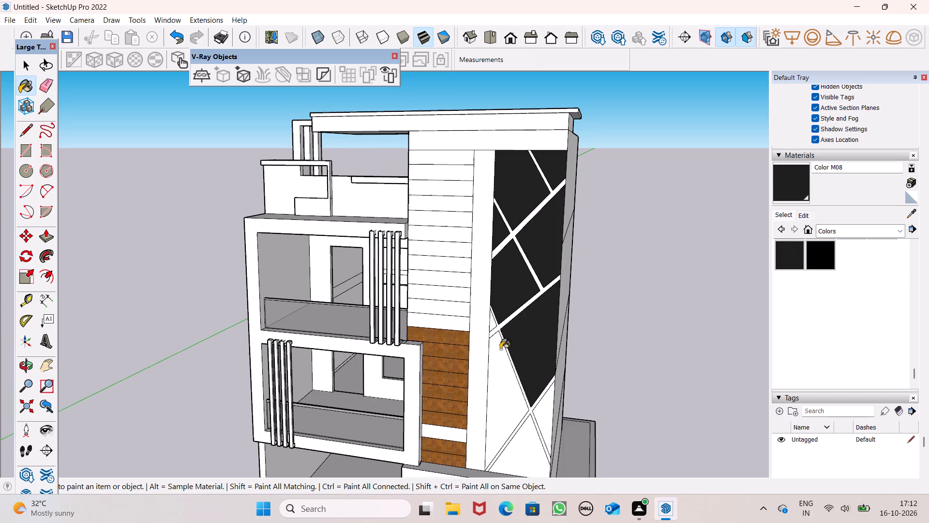
scroll(515, 310, "down", 4)
scroll(523, 394, "up", 5)
left_click(523, 408)
left_click(544, 384)
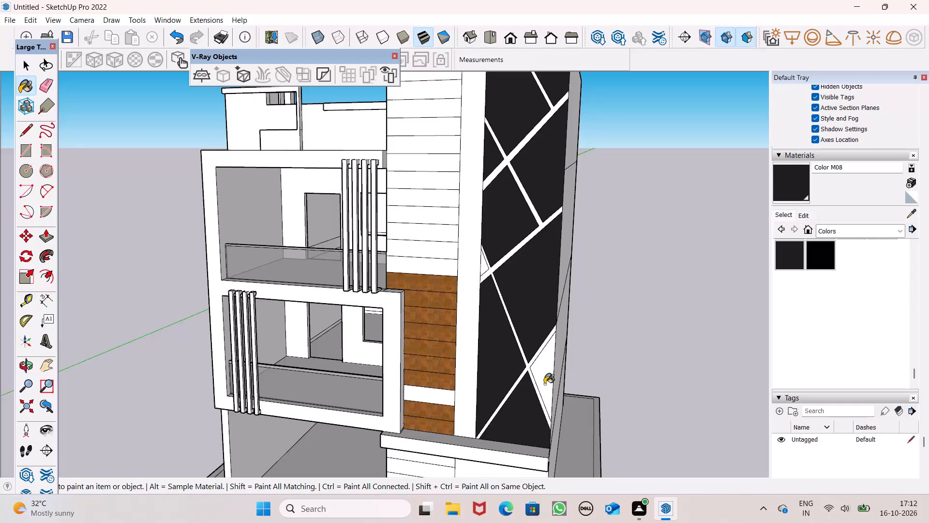
scroll(476, 253, "up", 10)
left_click(487, 273)
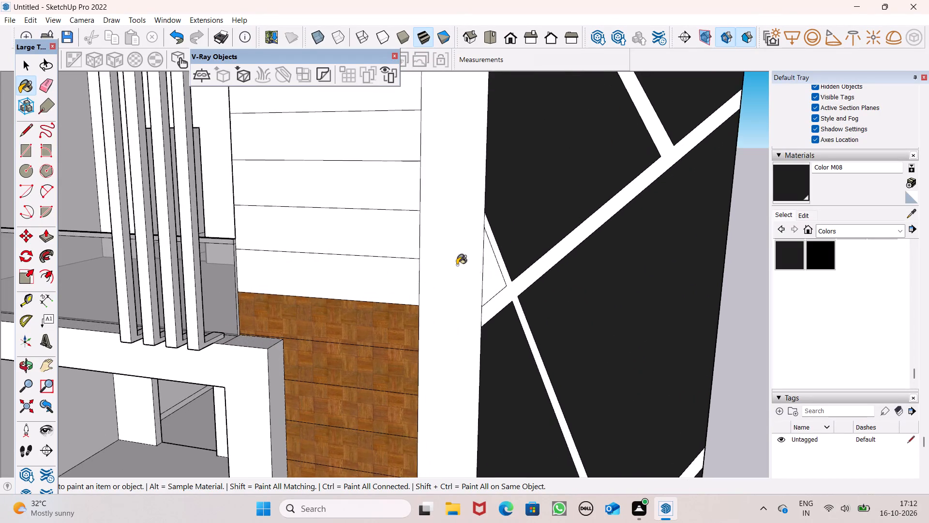
scroll(439, 249, "down", 14)
key("space")
scroll(566, 270, "down", 6)
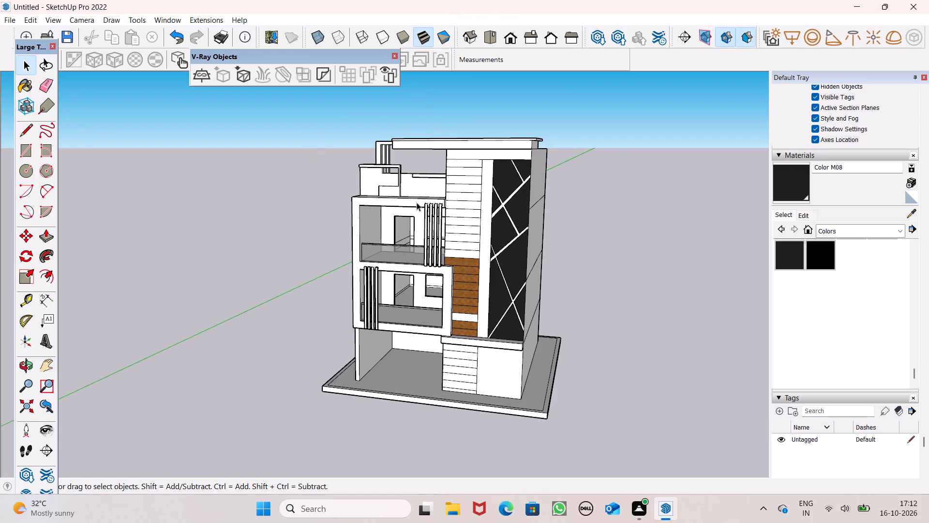
Draw an upright 4' by 7' rectangle on the open ground beside the house, facing the same way as the front facade.
middle_click_drag(418, 203, 485, 162)
scroll(485, 162, "down", 2)
scroll(463, 183, "up", 5)
scroll(444, 208, "down", 2)
middle_click_drag(434, 241, 434, 267)
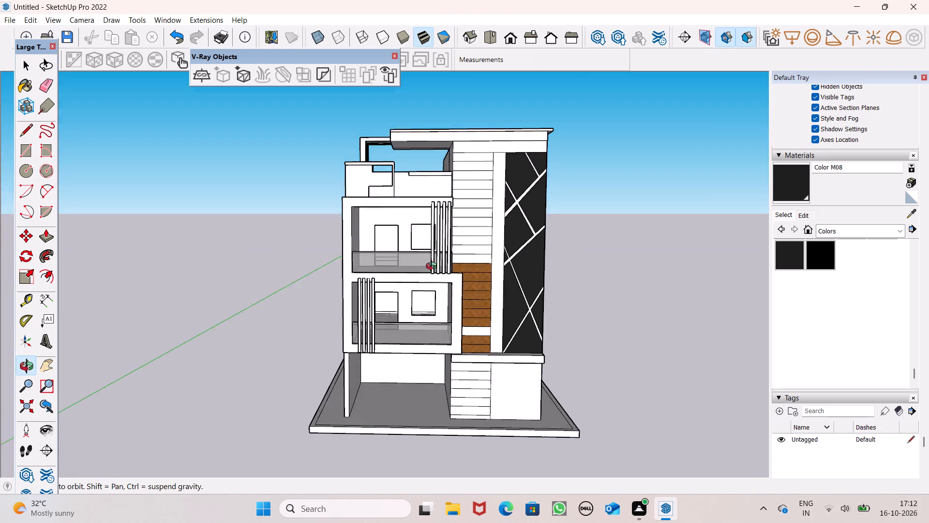
middle_click_drag(434, 267, 451, 245)
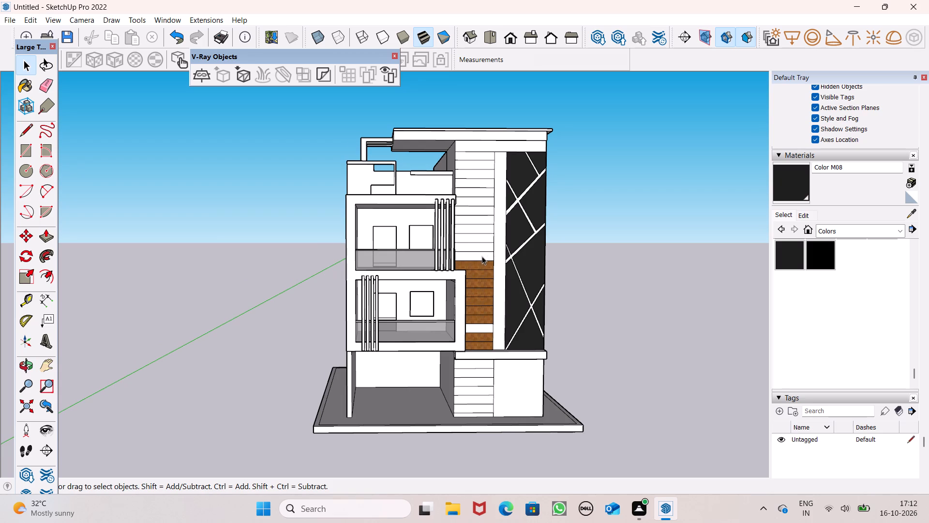
scroll(468, 256, "down", 4)
left_click(23, 155)
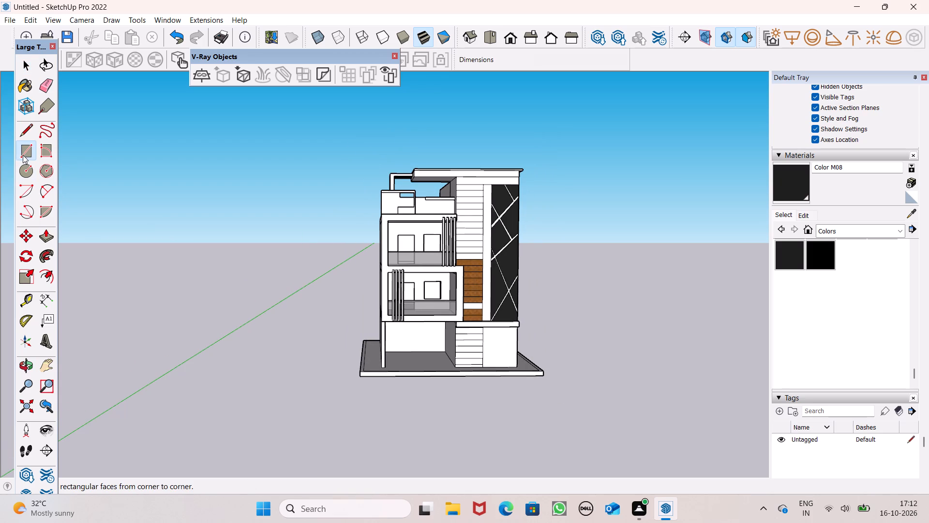
scroll(25, 153, "down", 5)
scroll(142, 216, "down", 3)
middle_click_drag(541, 346, 521, 329)
left_click(509, 300)
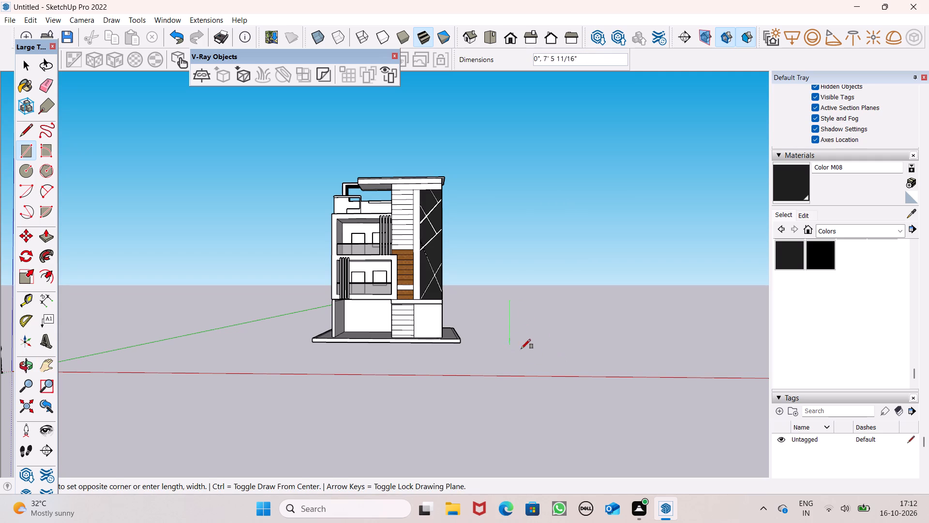
type("4',7'")
key("Return")
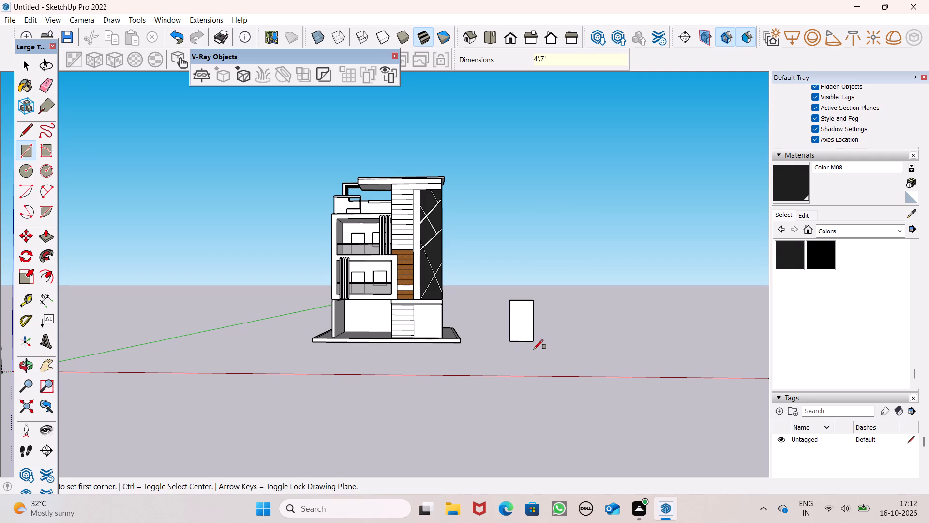
key("space")
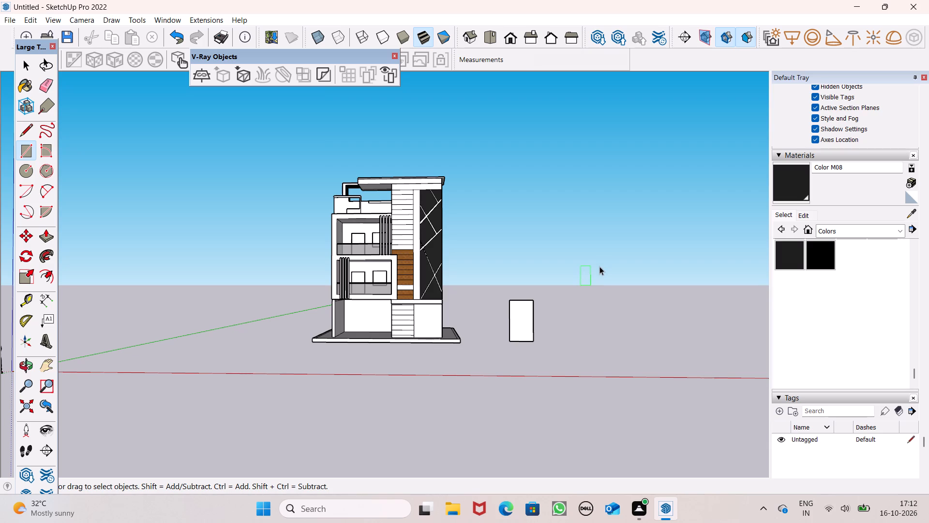
Offset the rectangle's edges inward to form a frame border around an inner face about 3' 3 1/4" wide.
scroll(576, 320, "up", 2)
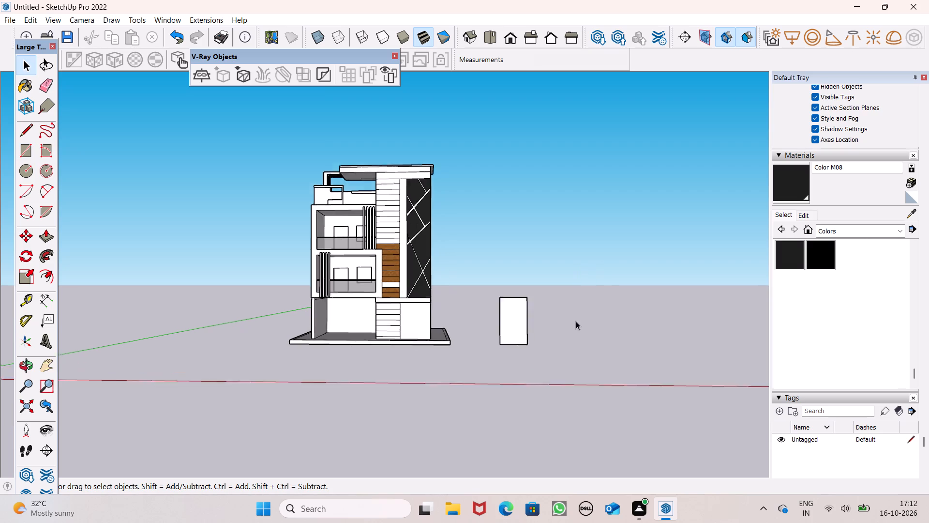
scroll(576, 321, "up", 3)
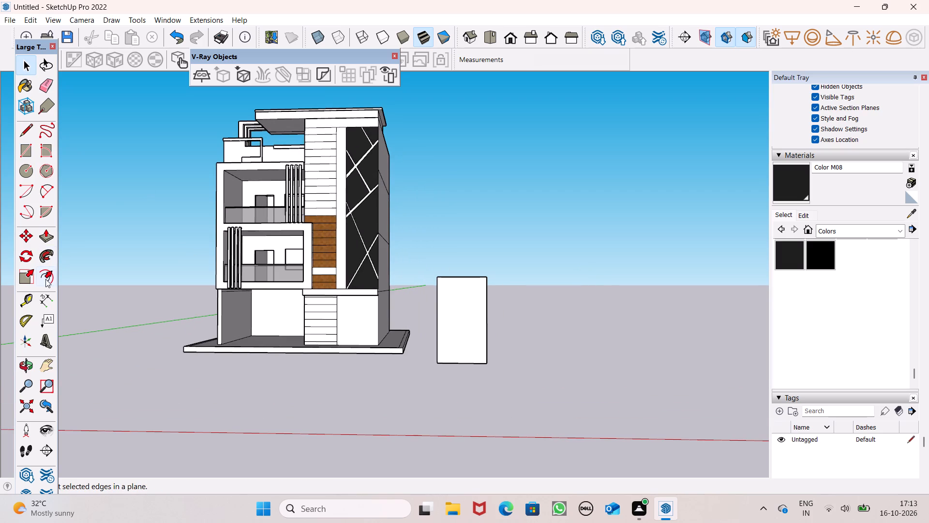
left_click(45, 279)
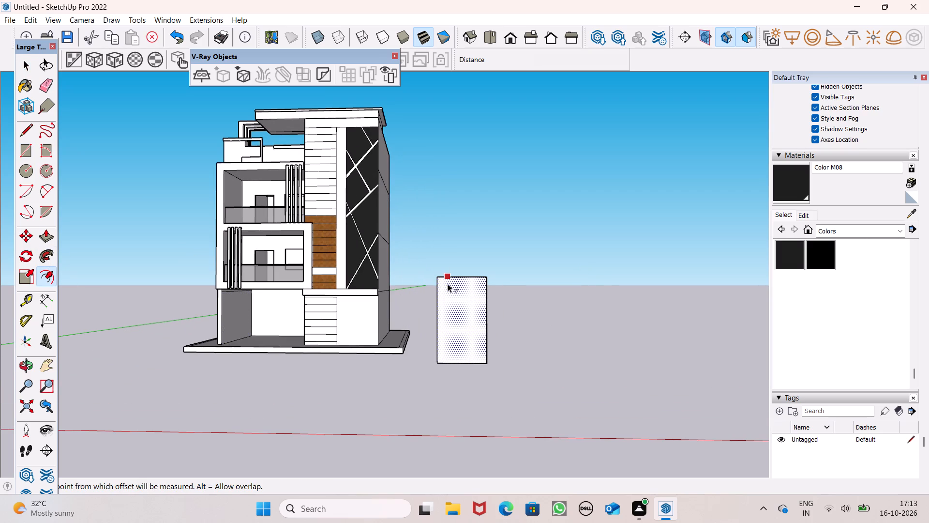
left_click(448, 284)
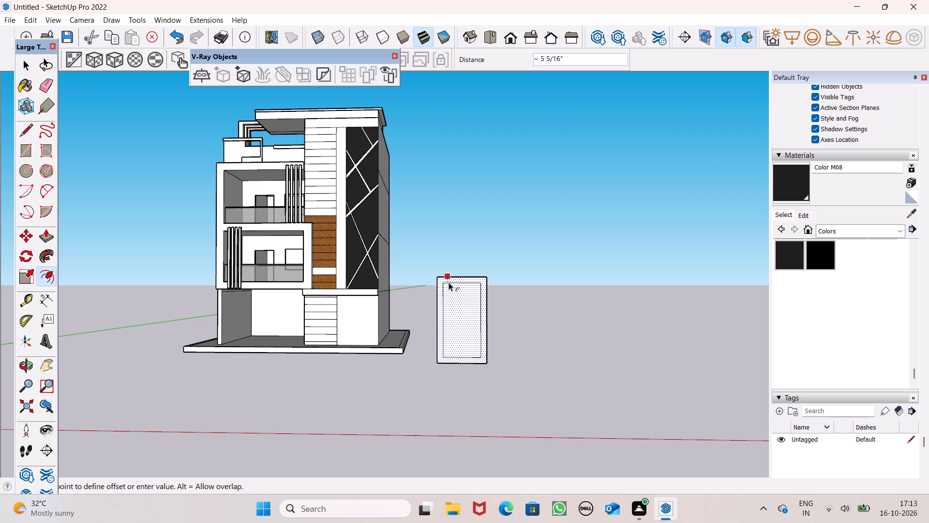
key("space")
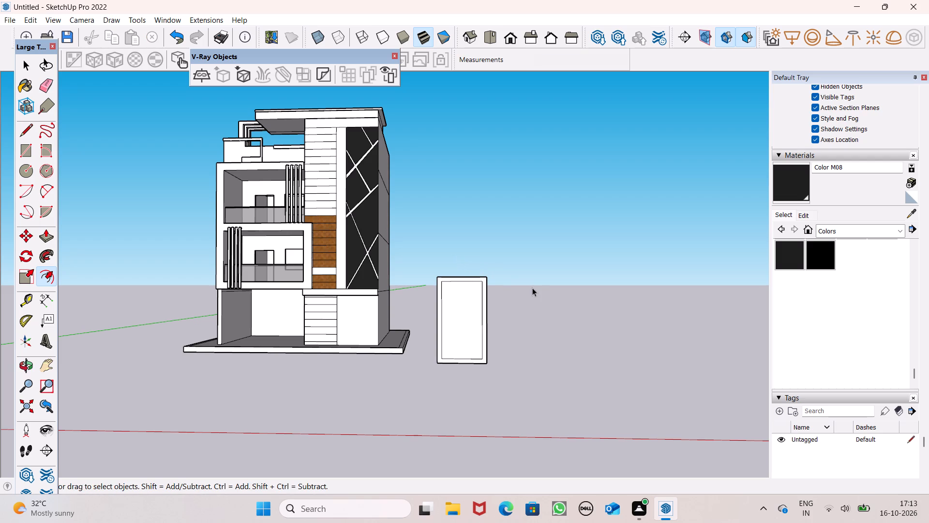
Extrude the frame border 6" out from the rectangle's back side with Push/Pull, leaving the inner face in place.
scroll(533, 288, "up", 3)
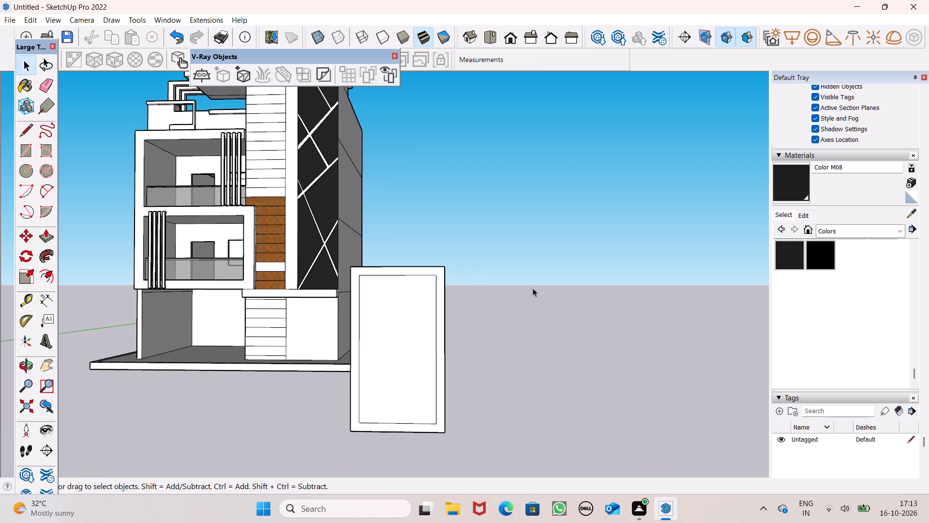
scroll(526, 299, "down", 2)
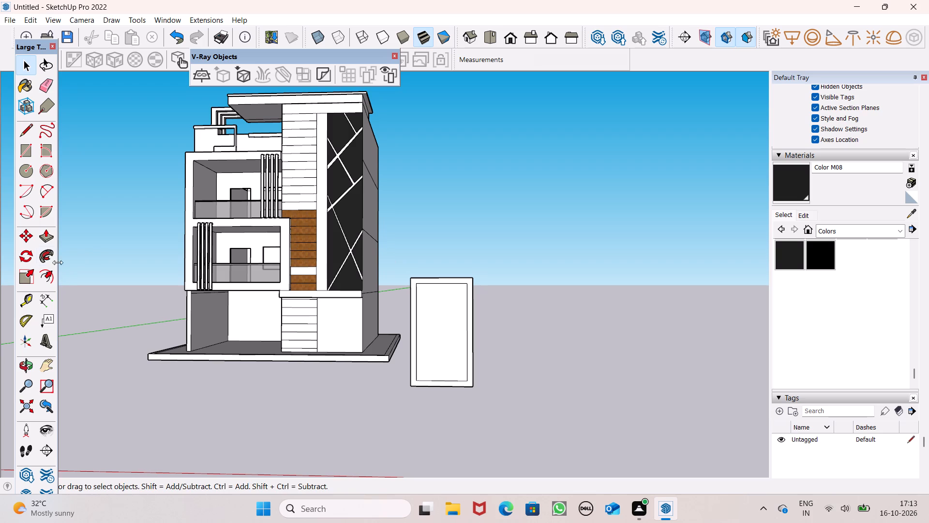
left_click(43, 238)
scroll(402, 234, "down", 3)
middle_click_drag(396, 280, 309, 304)
scroll(354, 272, "down", 6)
middle_click_drag(295, 323, 136, 325)
scroll(150, 309, "up", 7)
middle_click_drag(218, 295, 135, 304)
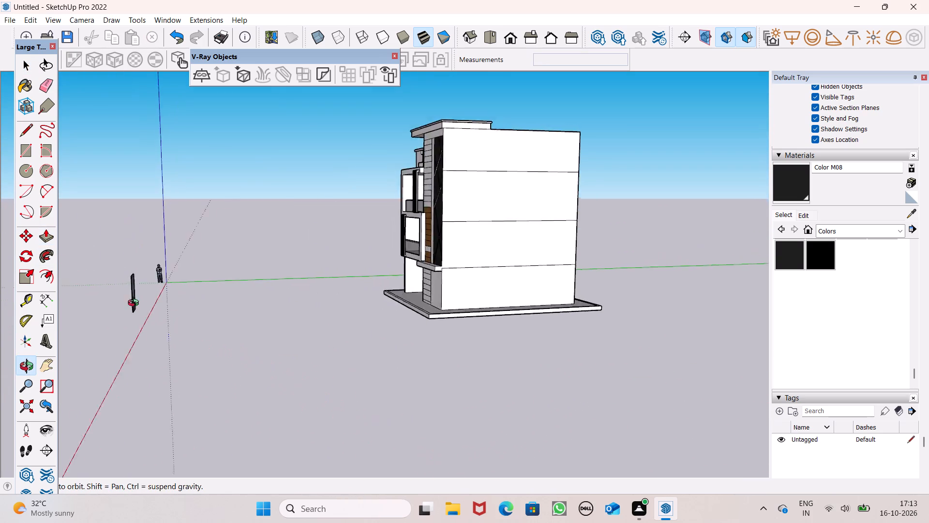
middle_click_drag(135, 304, 81, 295)
scroll(101, 304, "up", 6)
scroll(131, 271, "up", 8)
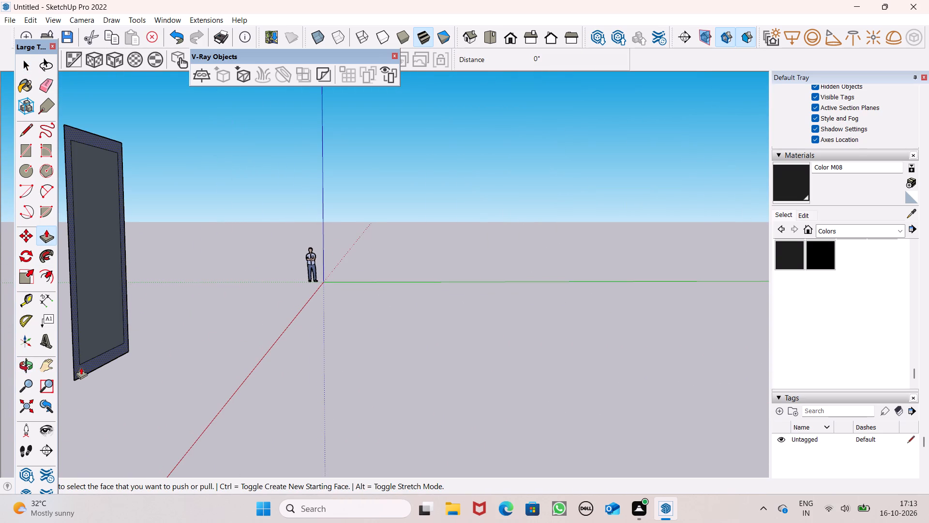
left_click_drag(79, 370, 92, 375)
type("6\"")
key("Return")
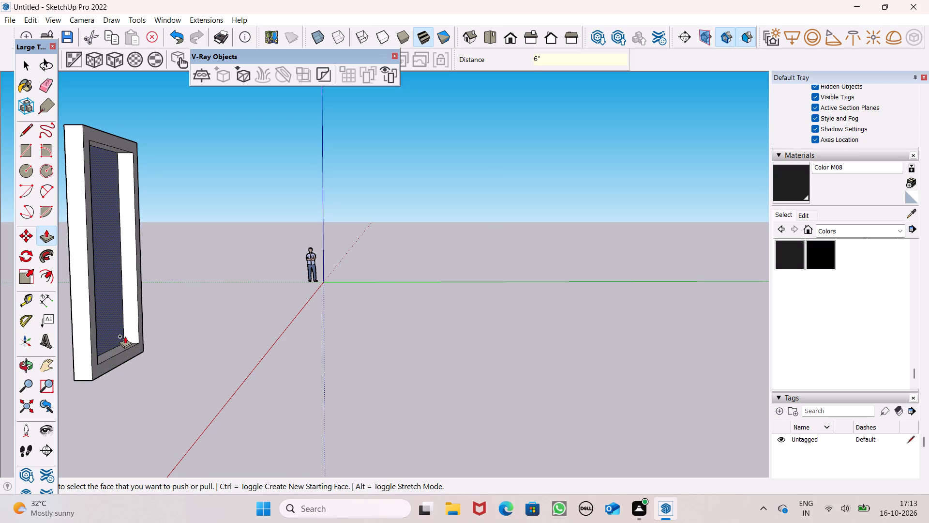
Pull the frame border's front face about 3 1/16" forward so the inner face sits recessed.
scroll(125, 335, "down", 2)
middle_click_drag(126, 335, 466, 349)
scroll(447, 338, "down", 4)
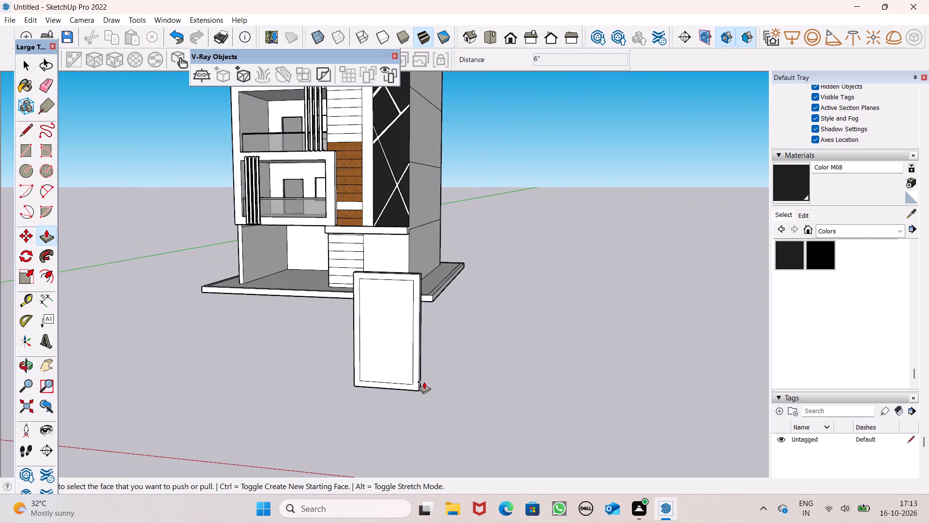
scroll(424, 382, "up", 7)
left_click_drag(411, 386, 411, 391)
scroll(430, 373, "down", 1)
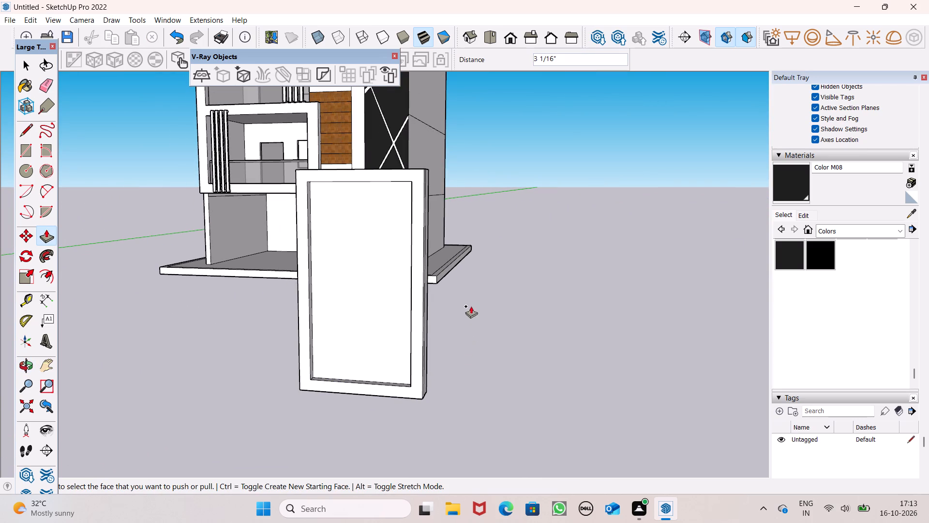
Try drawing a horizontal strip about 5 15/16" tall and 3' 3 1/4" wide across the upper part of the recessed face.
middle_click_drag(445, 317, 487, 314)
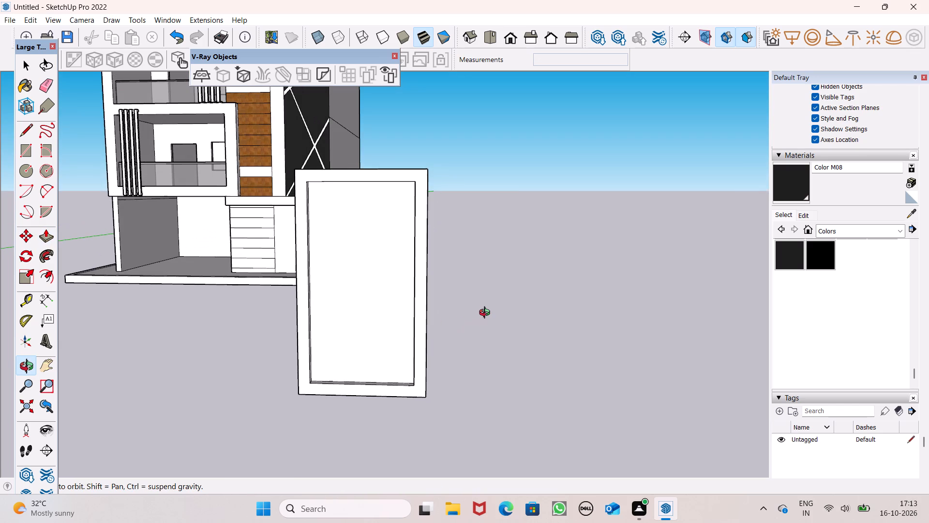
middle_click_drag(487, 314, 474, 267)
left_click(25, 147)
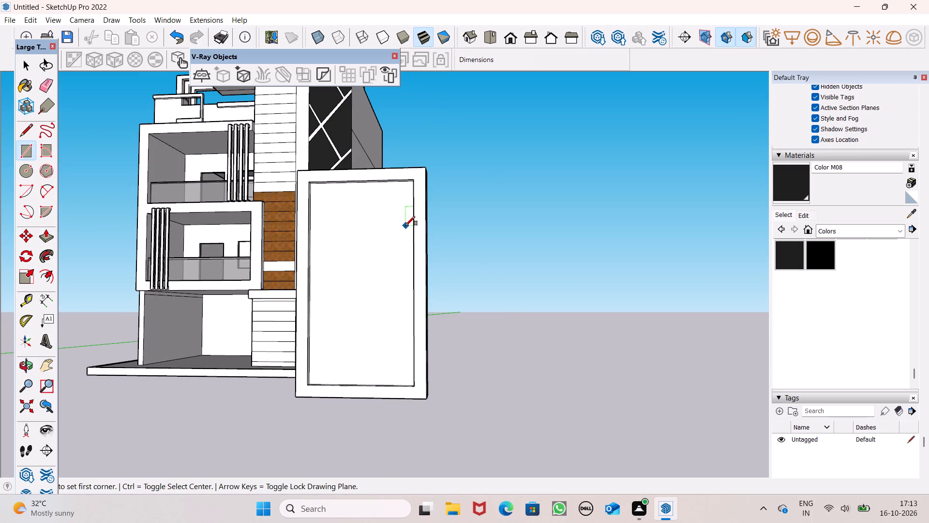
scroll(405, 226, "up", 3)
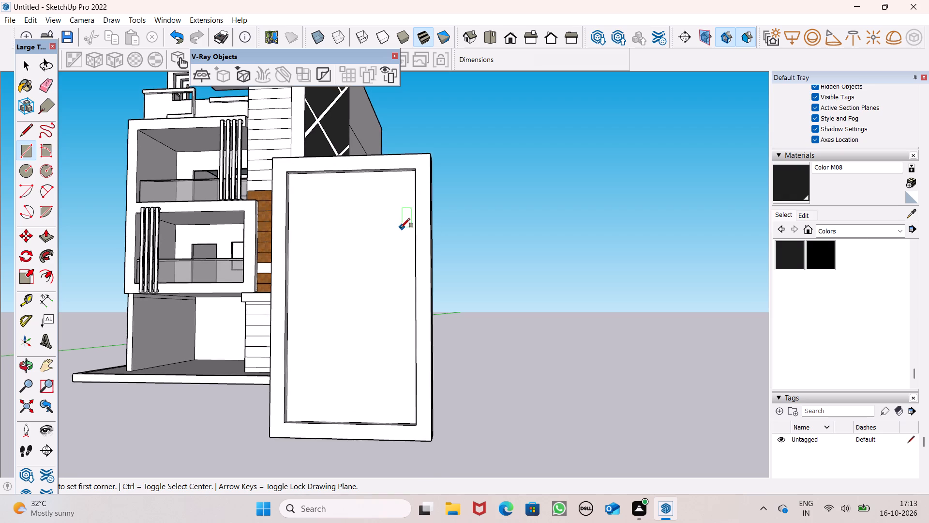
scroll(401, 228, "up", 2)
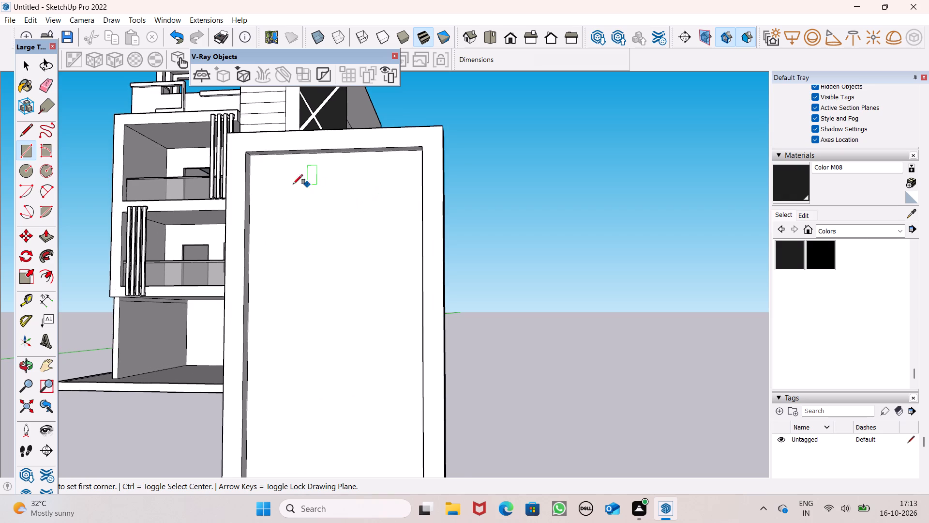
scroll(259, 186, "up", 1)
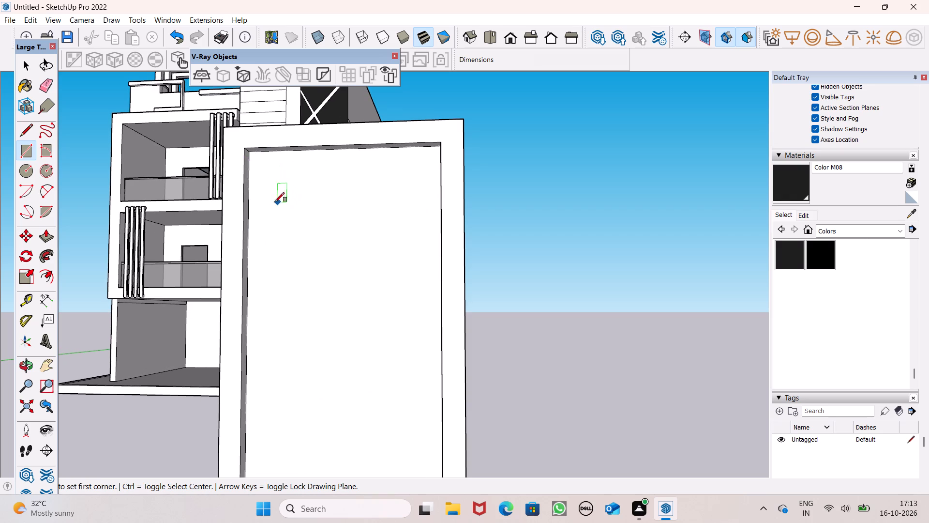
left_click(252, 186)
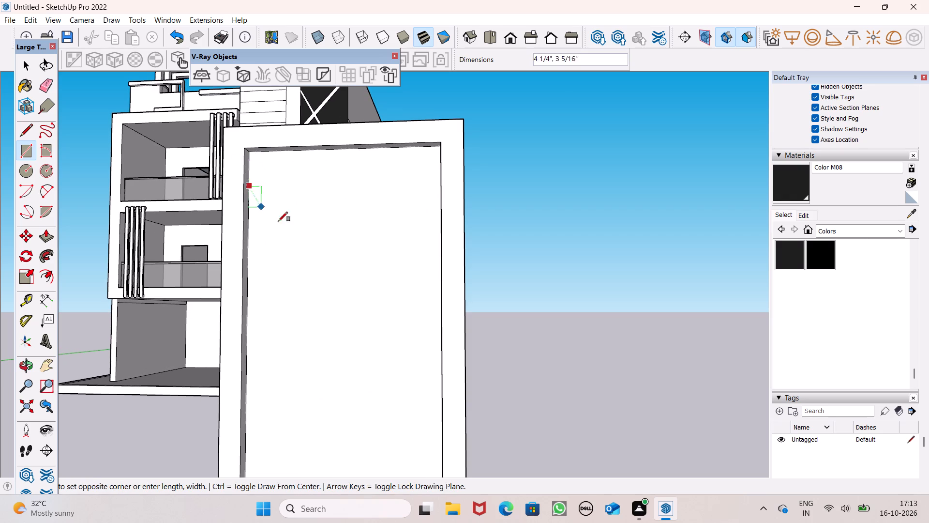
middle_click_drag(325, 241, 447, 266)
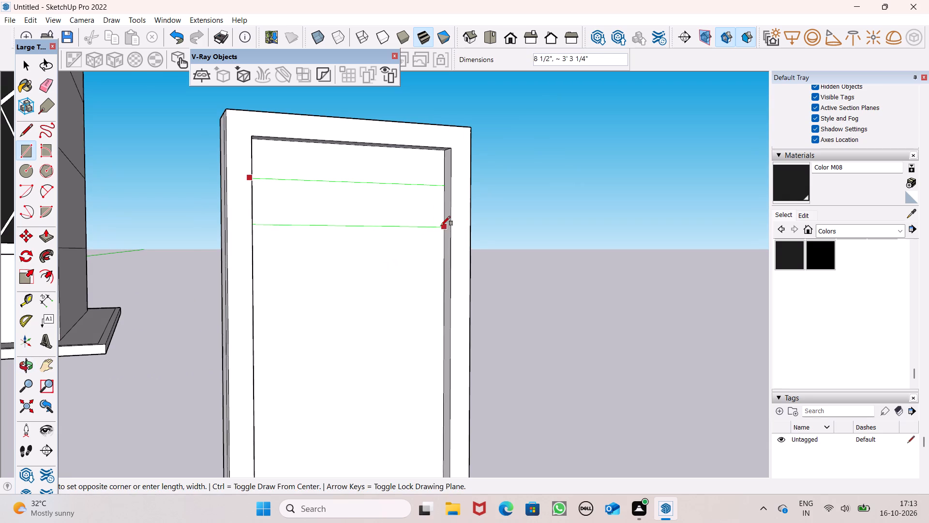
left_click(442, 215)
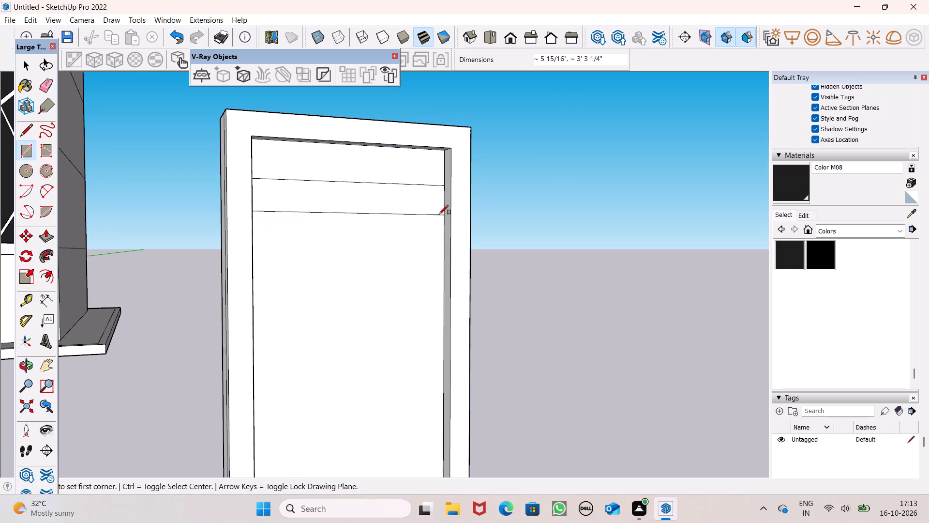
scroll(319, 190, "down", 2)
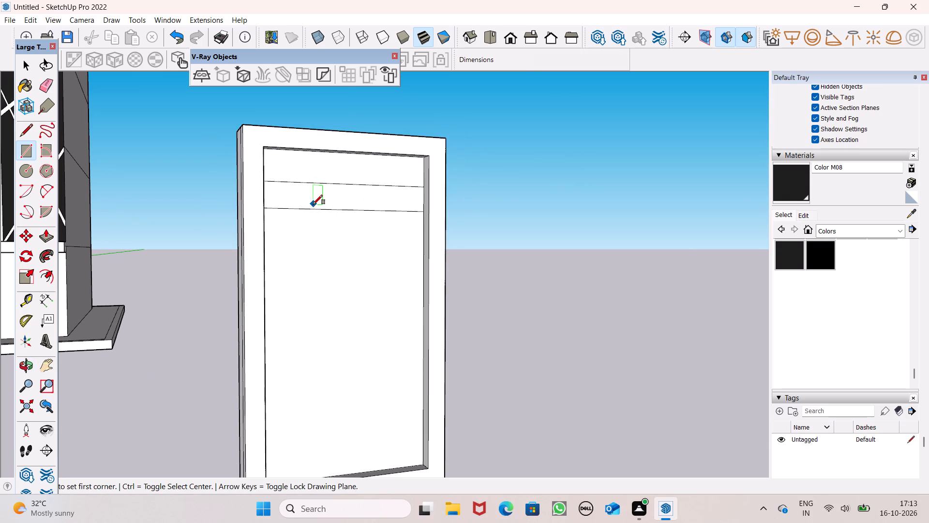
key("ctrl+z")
Draw a horizontal strip about 2 7/8" tall and 3' 3 1/4" wide across the recessed face, just below its top edge.
middle_click_drag(349, 218, 269, 220)
scroll(281, 153, "up", 2)
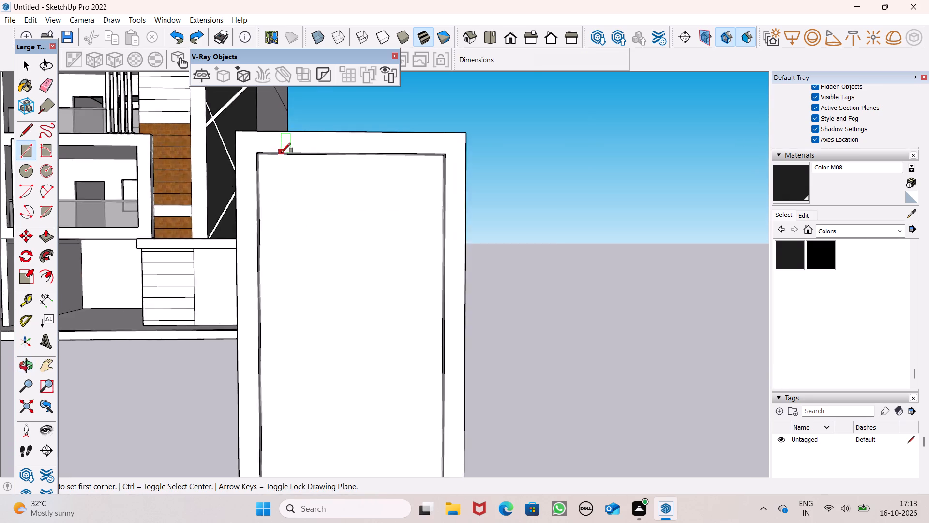
scroll(281, 153, "up", 4)
left_click(245, 168)
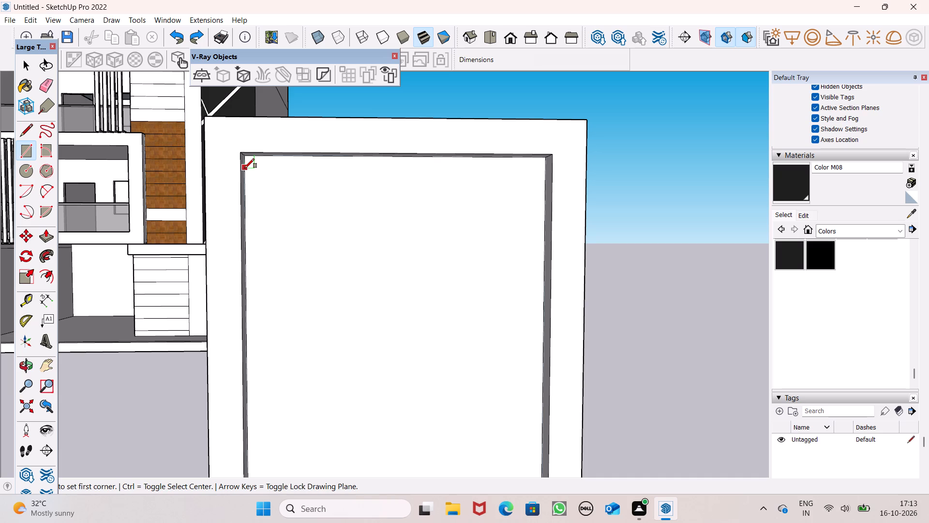
left_click(548, 191)
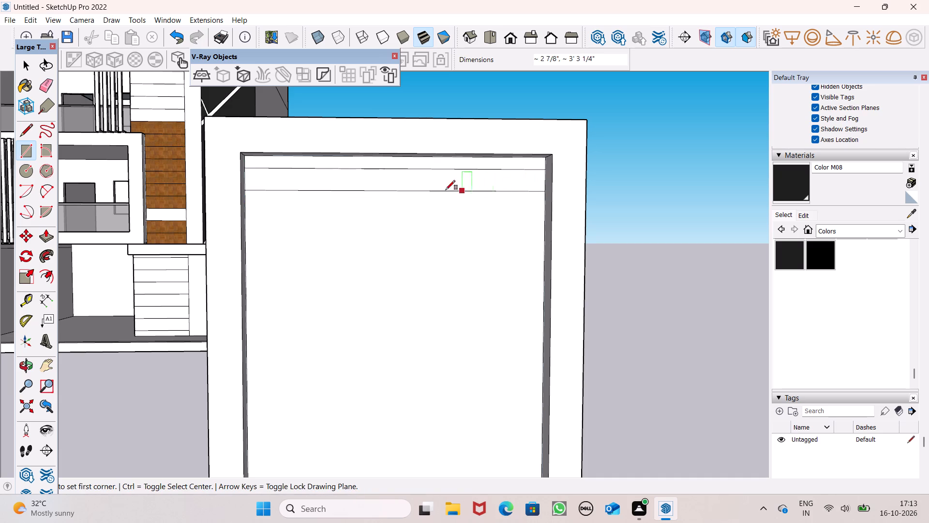
key("space")
Copy the strip's face and edges straight down the recessed face by about 1' 3/16".
scroll(407, 159, "down", 9)
middle_click_drag(415, 188, 407, 198)
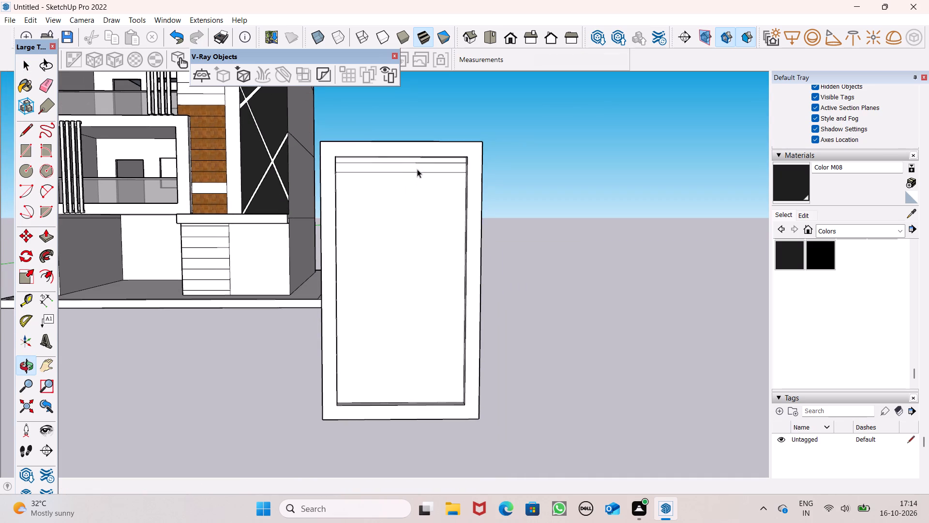
double_click(420, 168)
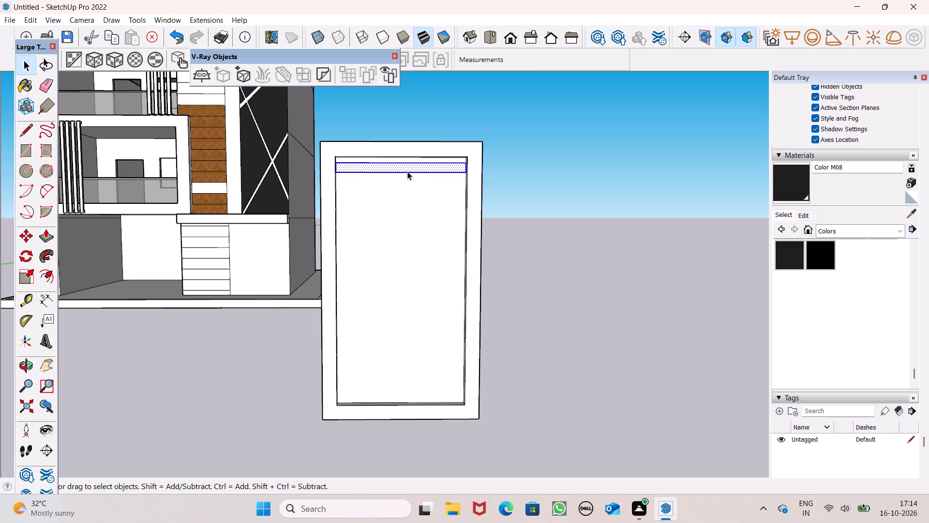
key("m")
key("Return")
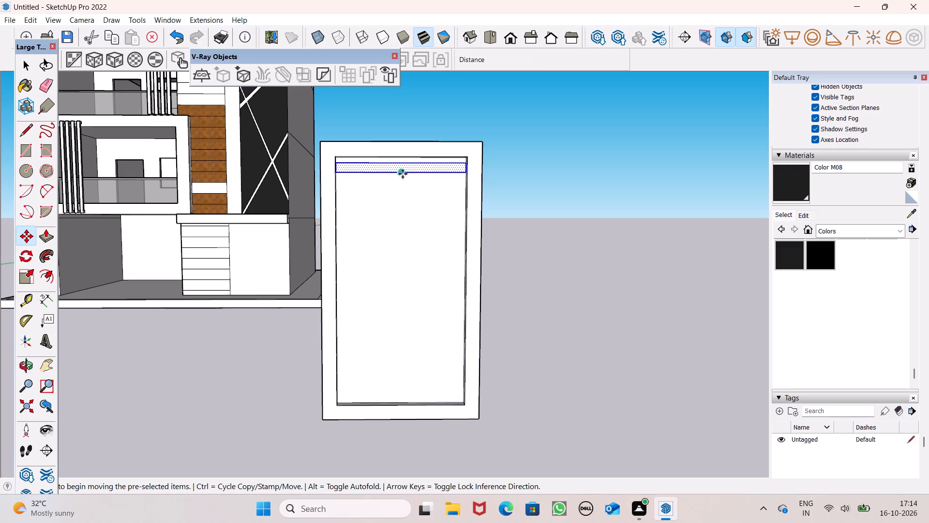
left_click_drag(408, 174, 411, 200)
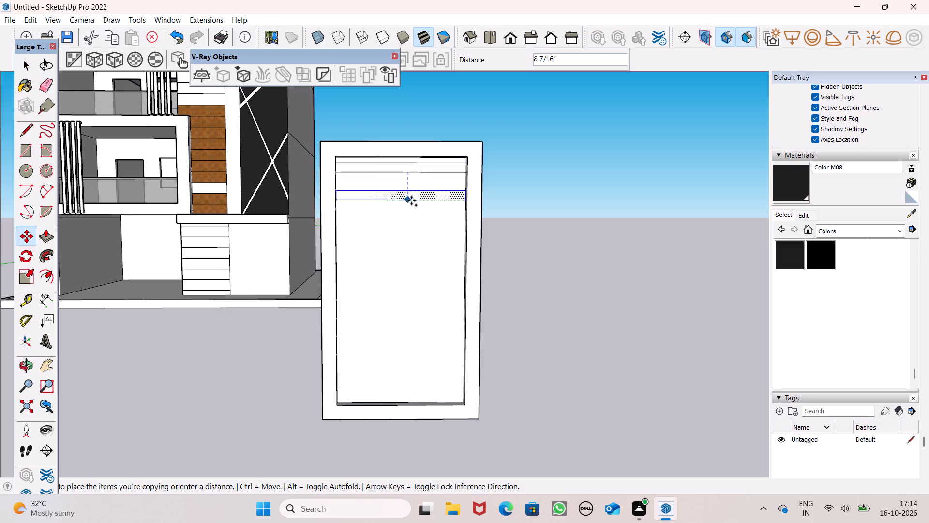
left_click_drag(411, 200, 411, 213)
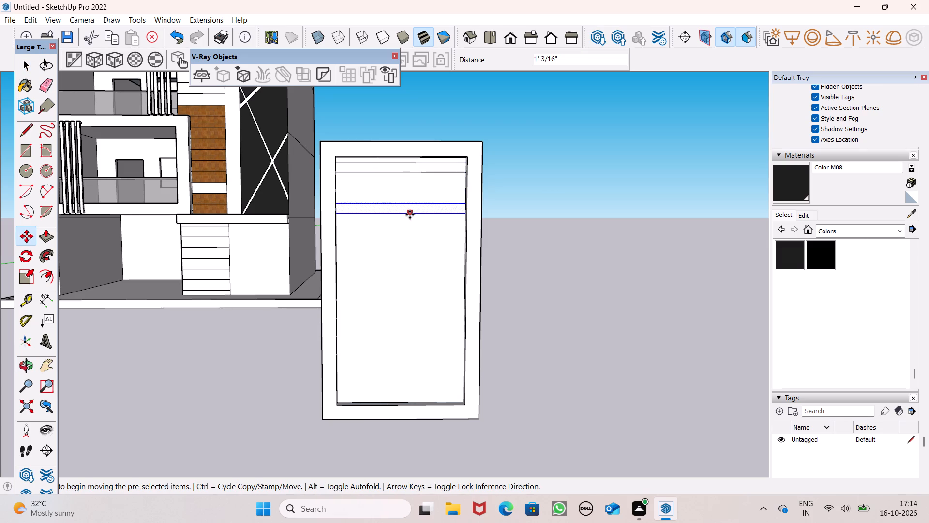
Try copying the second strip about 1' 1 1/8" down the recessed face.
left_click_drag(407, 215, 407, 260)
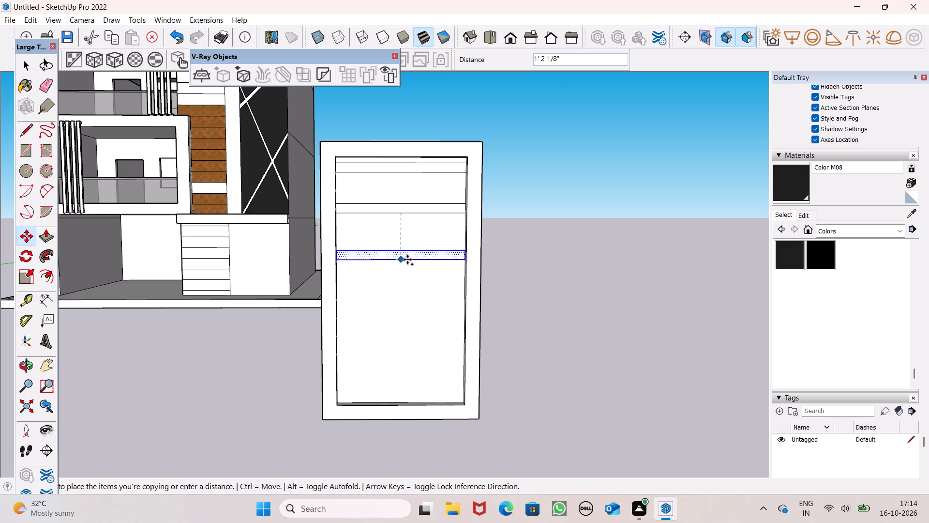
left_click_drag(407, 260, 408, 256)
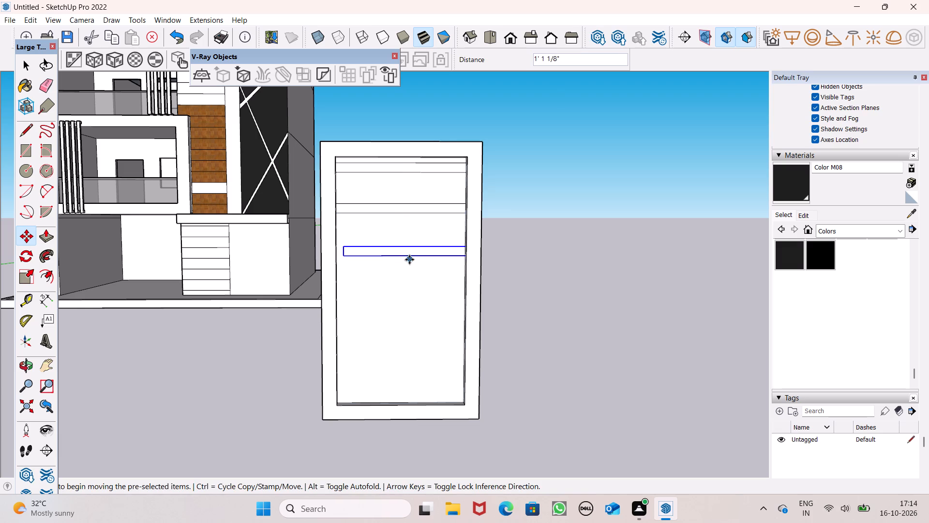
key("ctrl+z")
Copy the second strip three times in succession straight down the recessed face, each copy a little over 1' below the previous one.
key("space")
double_click(399, 208)
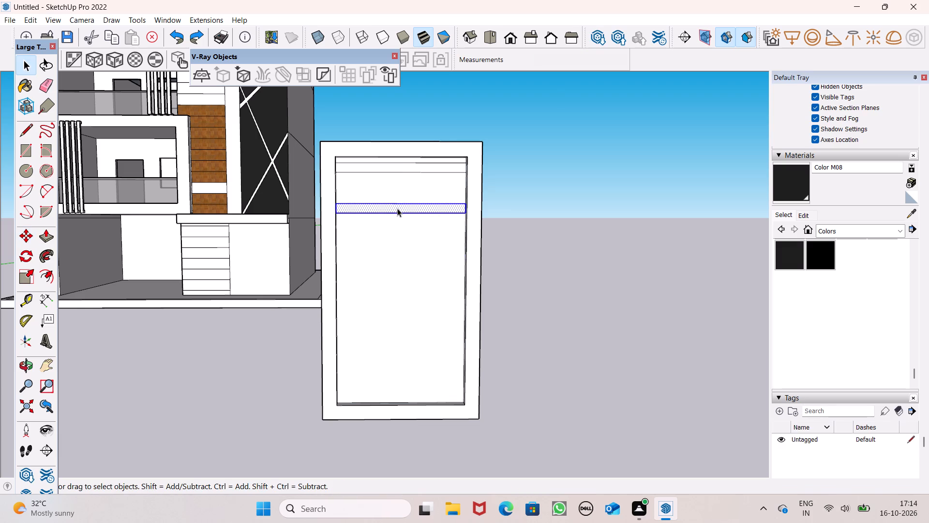
key("m")
key("Return")
left_click_drag(381, 215, 381, 225)
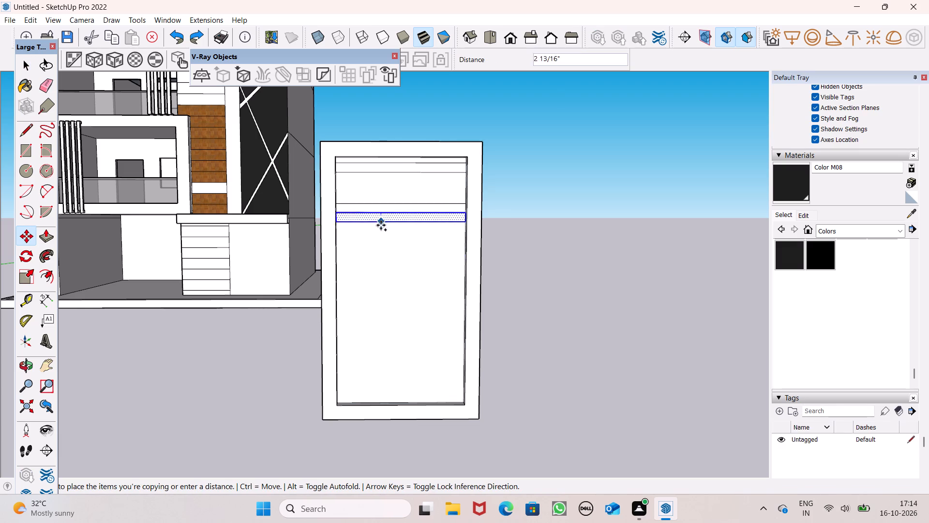
left_click_drag(381, 225, 380, 256)
left_click_drag(380, 258, 379, 307)
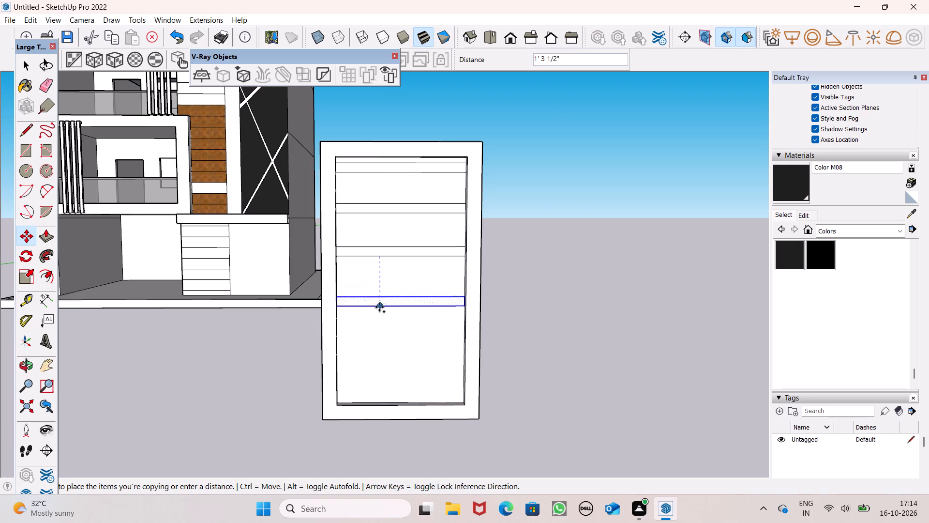
left_click_drag(379, 307, 382, 302)
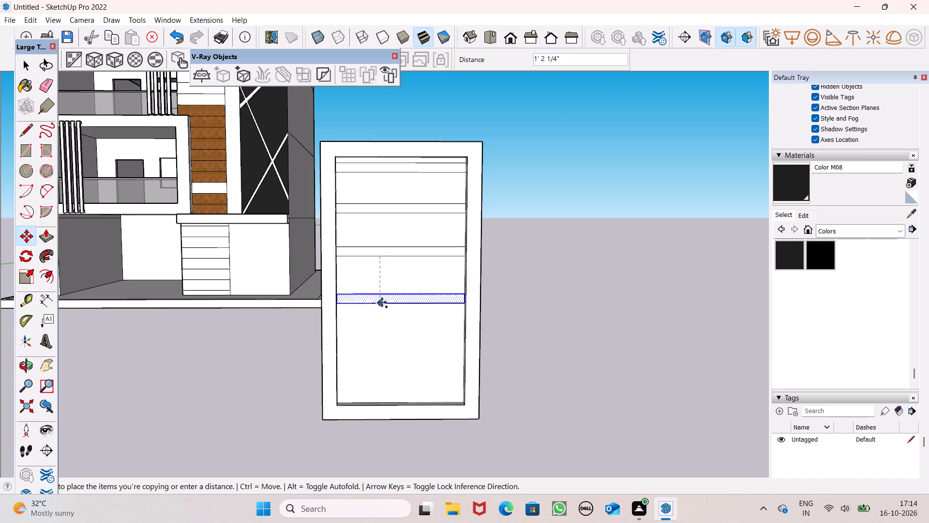
left_click_drag(382, 302, 381, 302)
left_click_drag(381, 303, 380, 312)
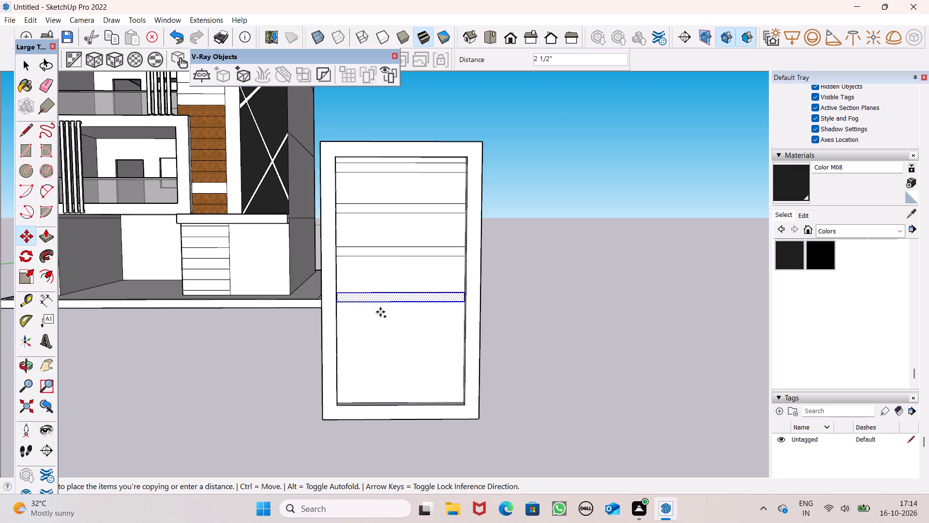
left_click_drag(380, 312, 374, 358)
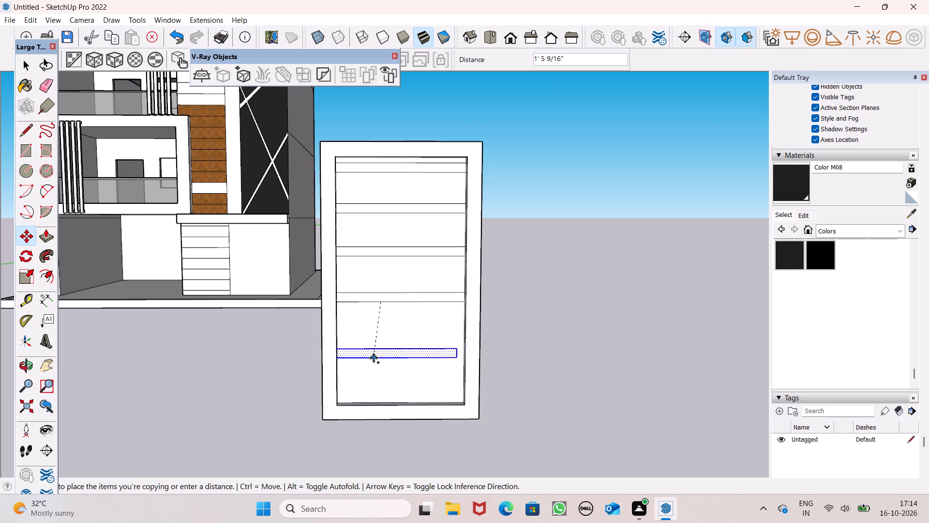
left_click_drag(374, 358, 377, 358)
key("space")
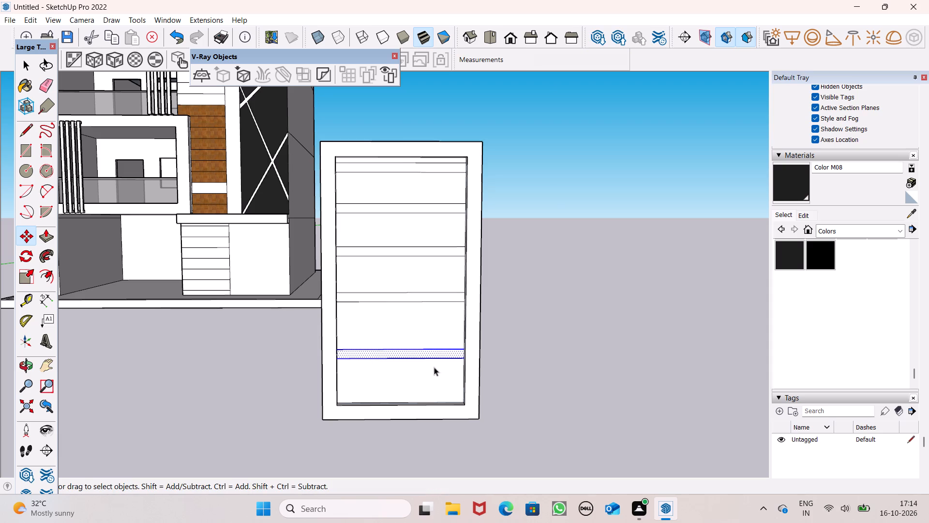
left_click(526, 364)
Move the lowest strip up in two moves, the second about 3 1/16", to even out the strip spacing.
scroll(444, 323, "down", 1)
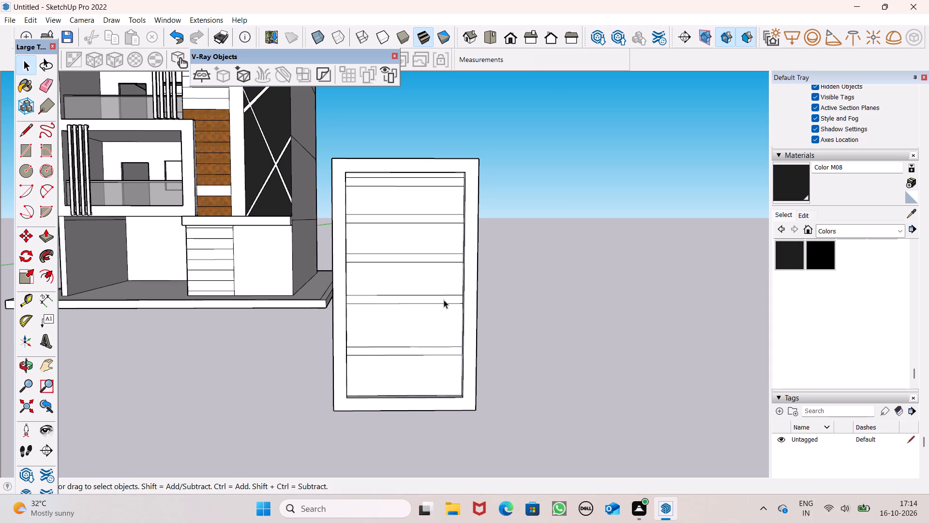
scroll(448, 305, "up", 3)
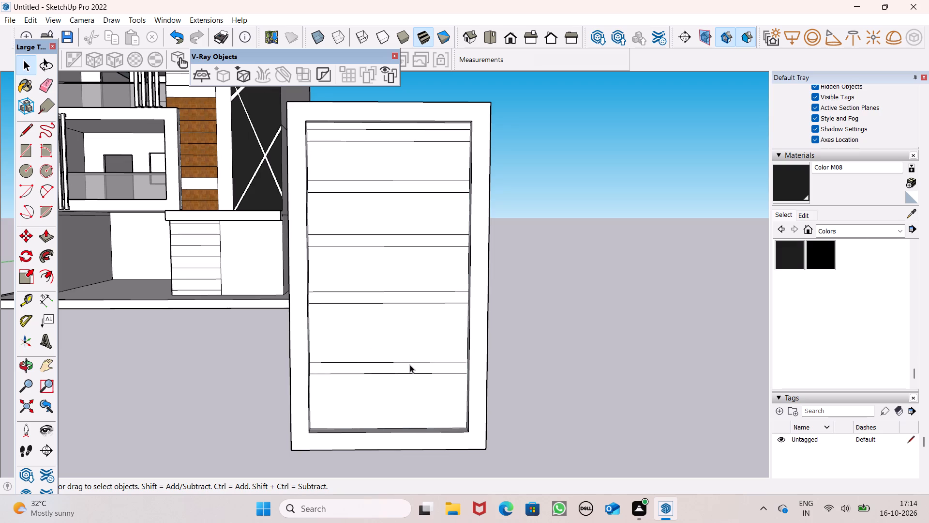
double_click(410, 365)
key("m")
key("Return")
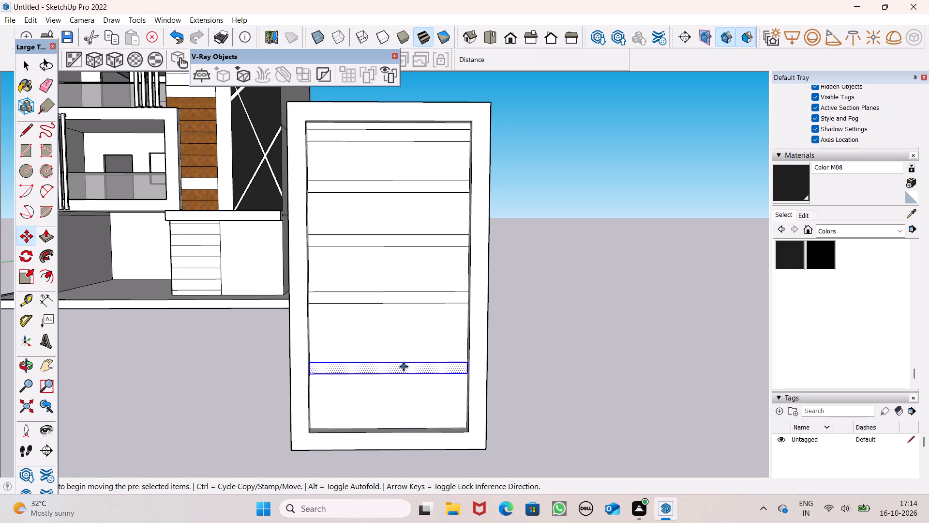
left_click_drag(404, 367, 404, 359)
left_click(404, 359)
double_click(402, 355)
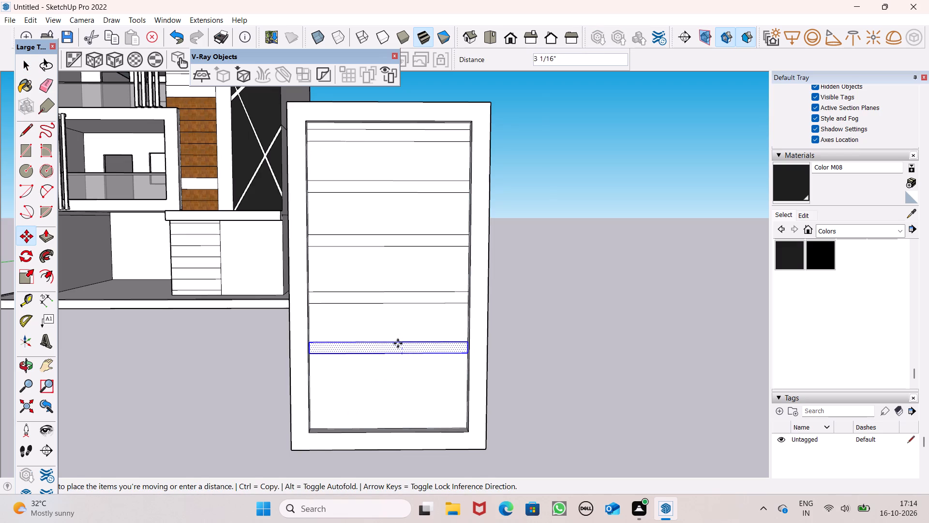
left_click(398, 342)
key("space")
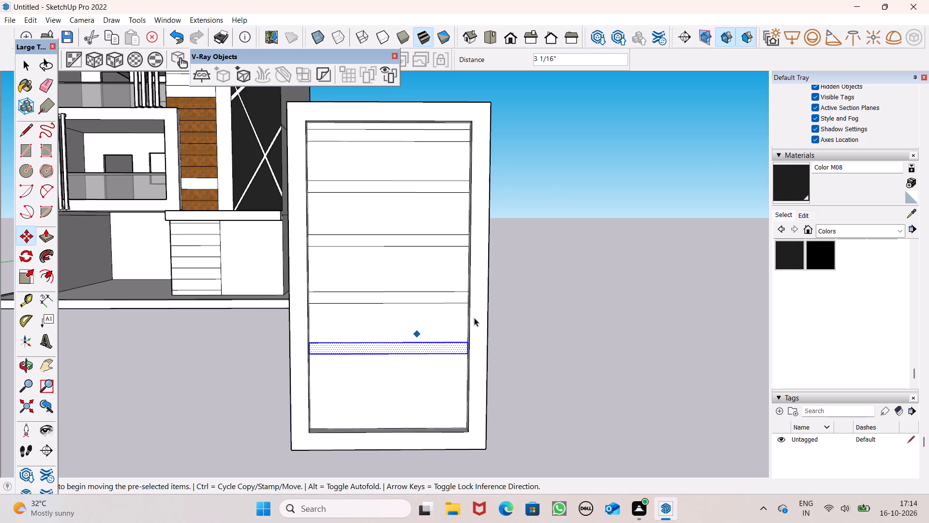
left_click(533, 303)
Copy the lowest strip straight down to just above the bottom edge of the recessed face.
scroll(455, 301, "down", 1)
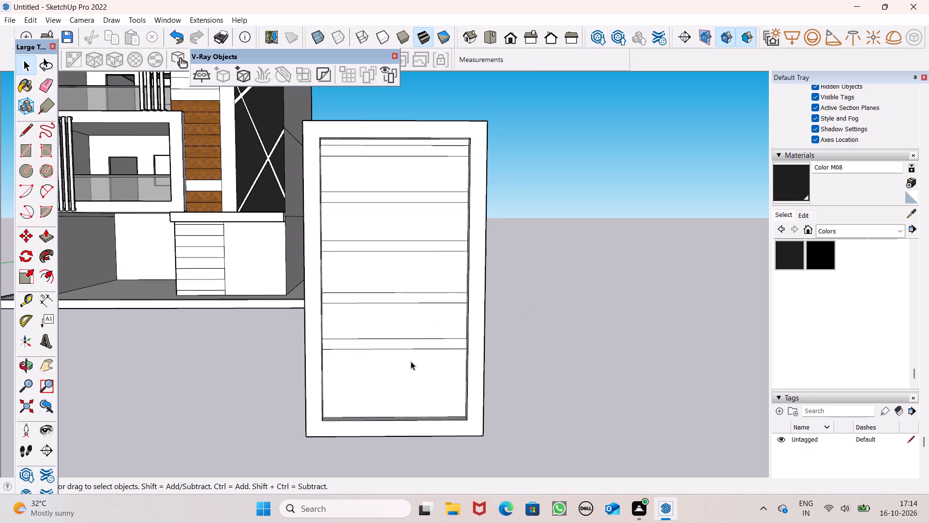
scroll(823, 278, "up", 1)
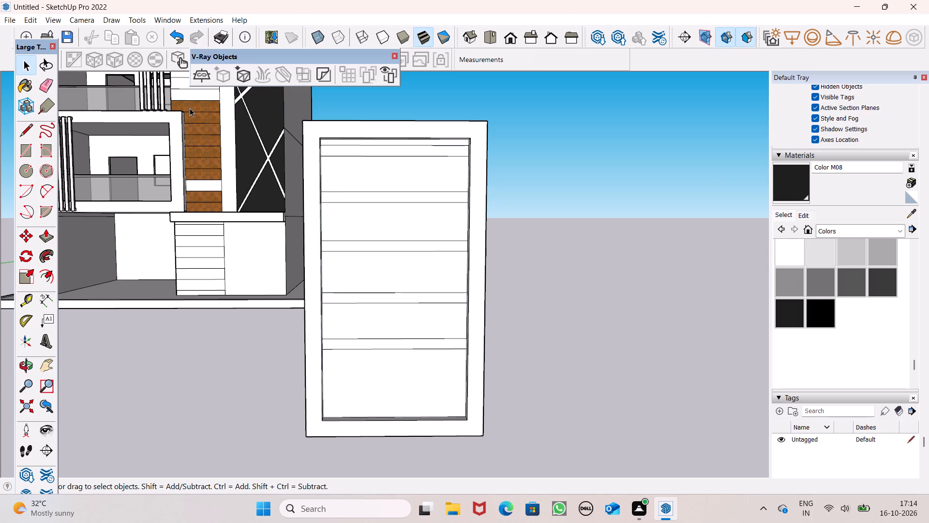
scroll(229, 175, "down", 2)
scroll(294, 255, "up", 7)
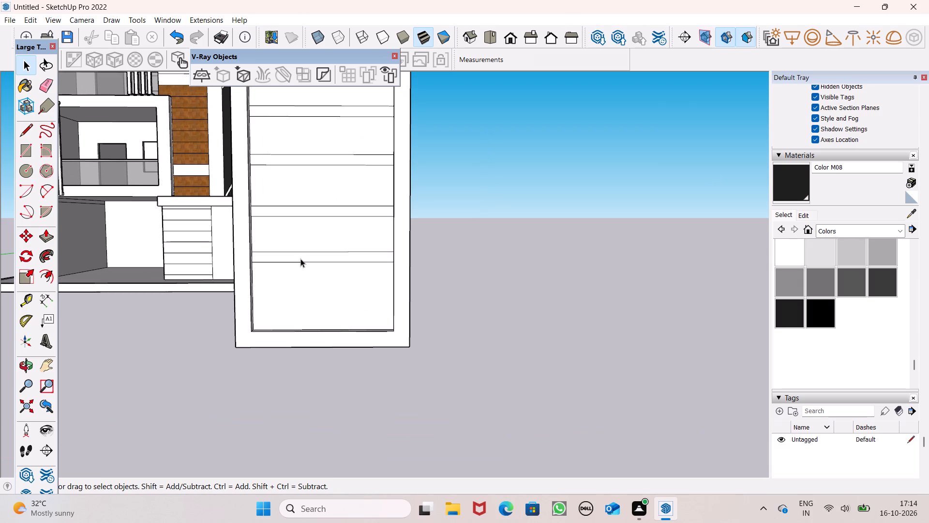
double_click(300, 259)
scroll(300, 258, "up", 1)
key("m")
key("Return")
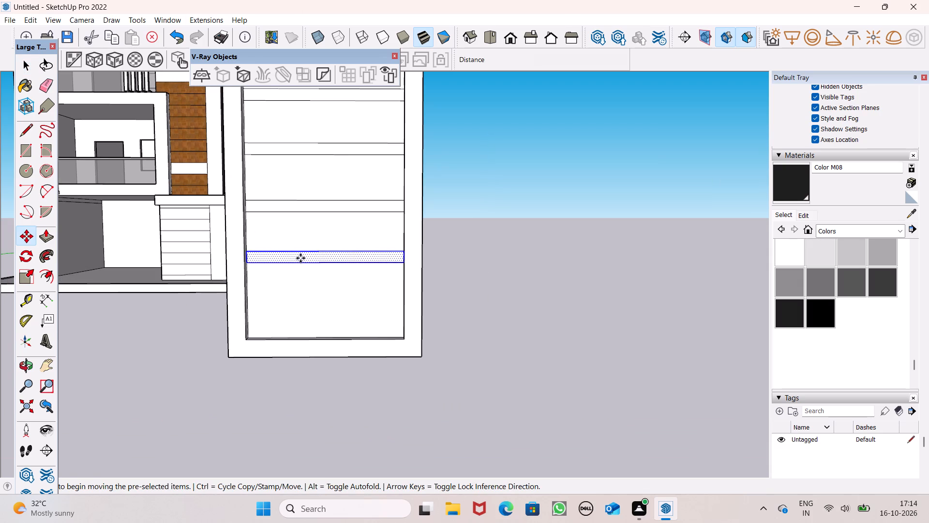
left_click_drag(300, 258, 301, 322)
key("space")
left_click_drag(471, 294, 467, 295)
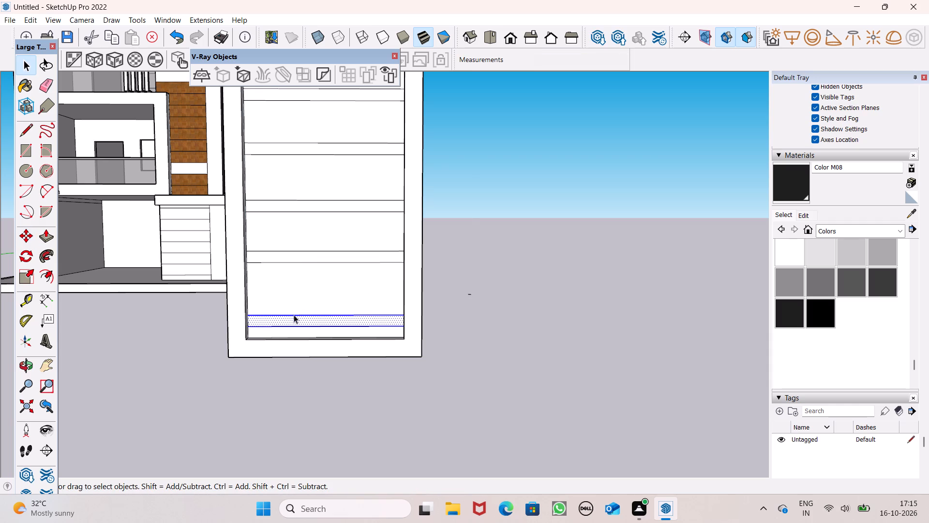
Move the new bottom strip up about 4 1/8" to match the spacing of the strips above.
scroll(294, 315, "up", 3)
double_click(289, 322)
key("n")
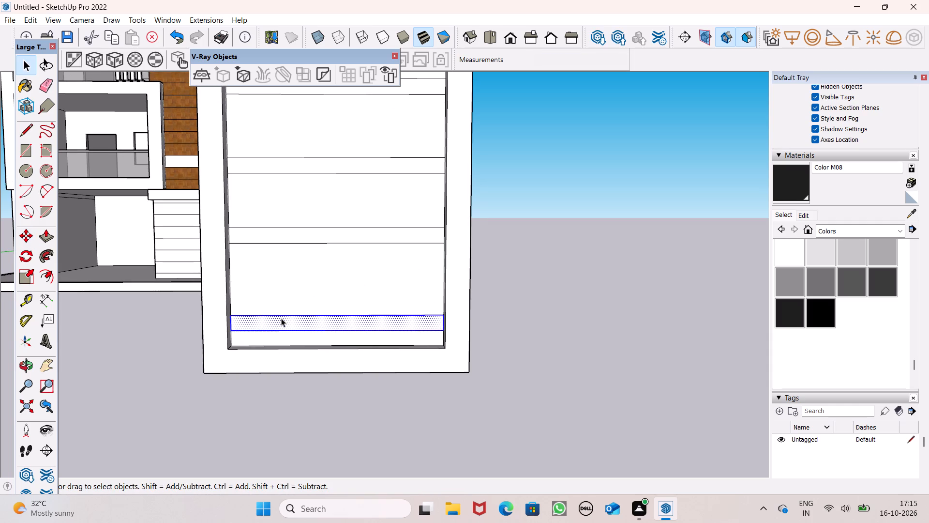
key("BackSpace")
key("m")
key("Return")
left_click_drag(278, 324, 289, 302)
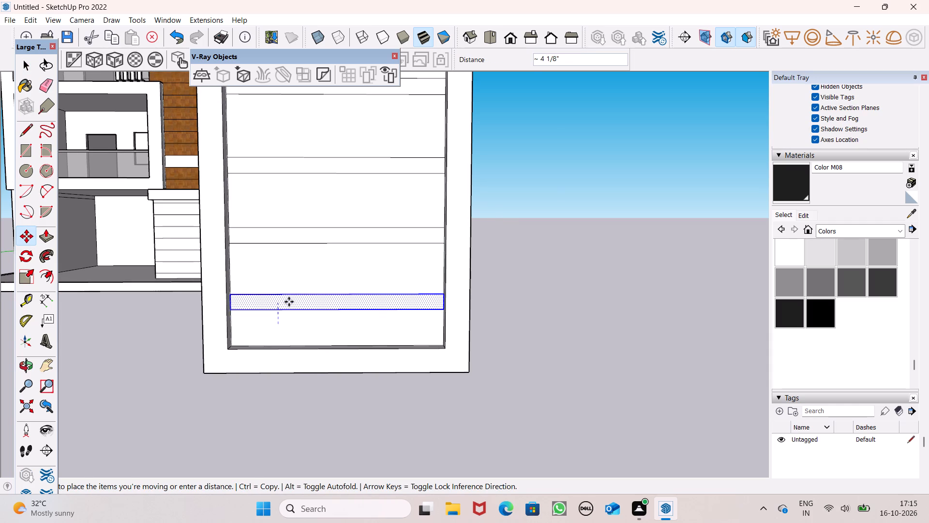
left_click_drag(289, 302, 286, 302)
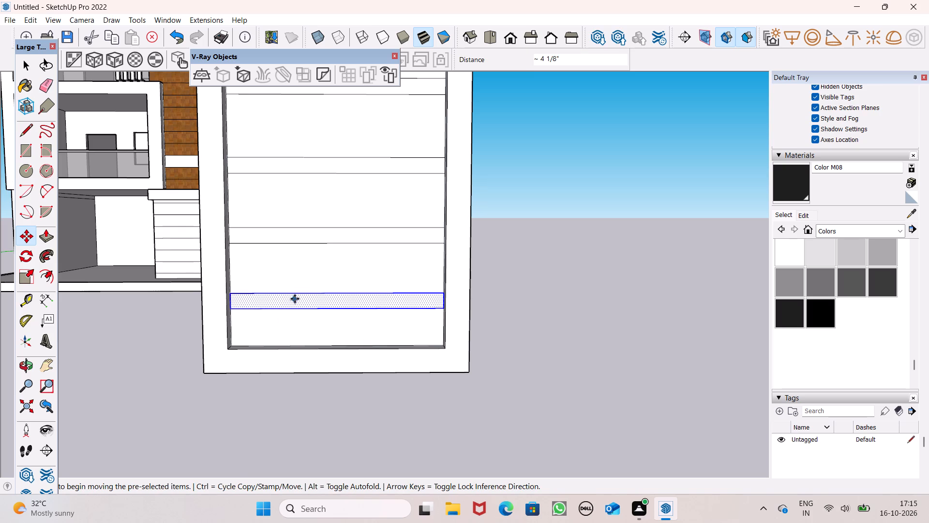
key("space")
left_click(482, 321)
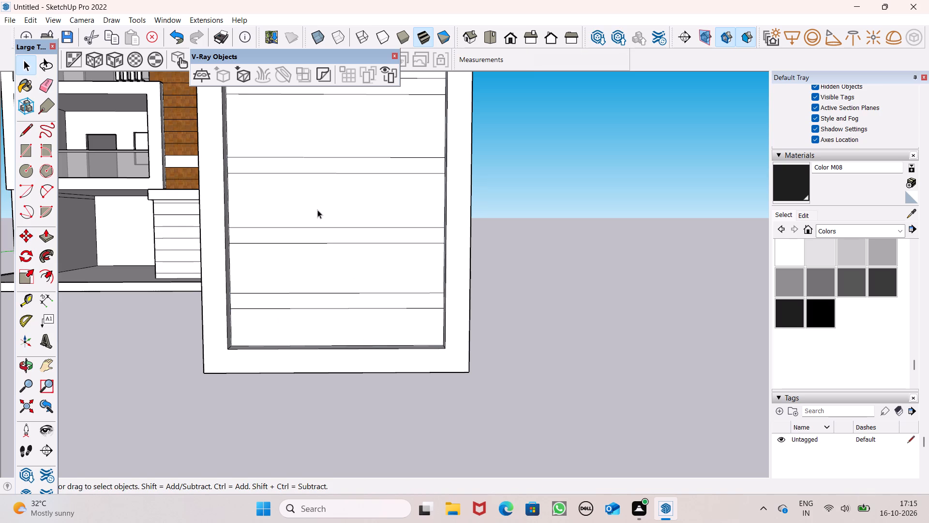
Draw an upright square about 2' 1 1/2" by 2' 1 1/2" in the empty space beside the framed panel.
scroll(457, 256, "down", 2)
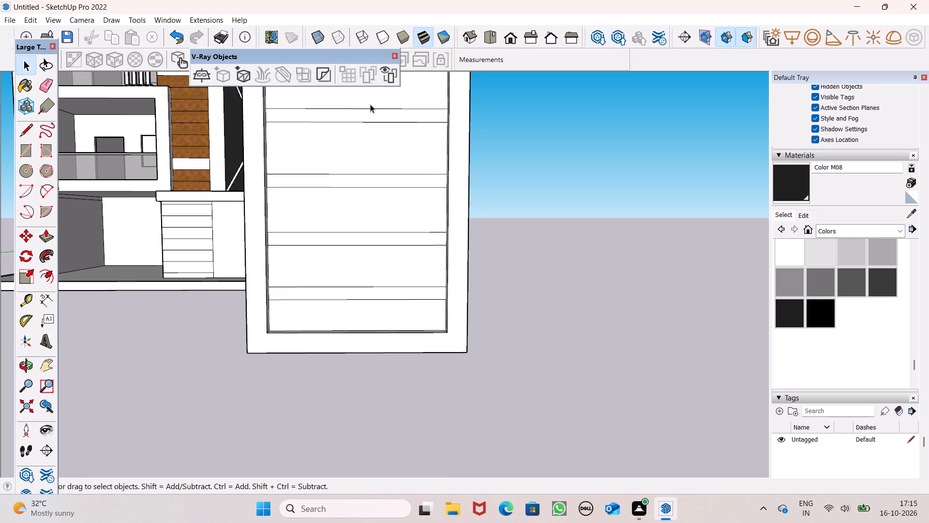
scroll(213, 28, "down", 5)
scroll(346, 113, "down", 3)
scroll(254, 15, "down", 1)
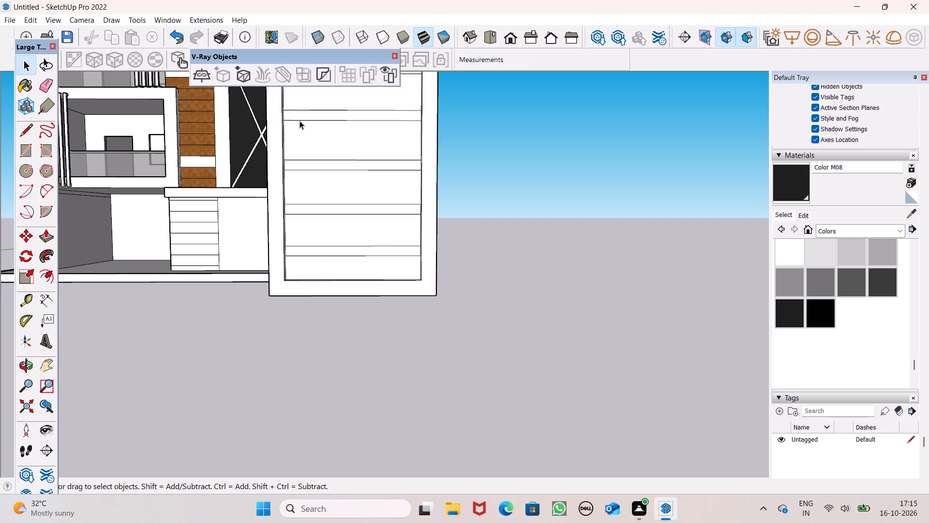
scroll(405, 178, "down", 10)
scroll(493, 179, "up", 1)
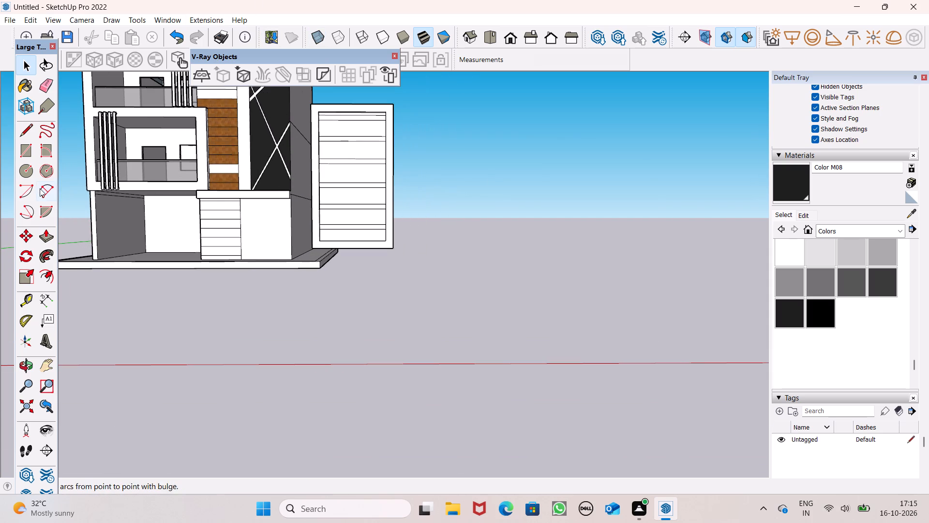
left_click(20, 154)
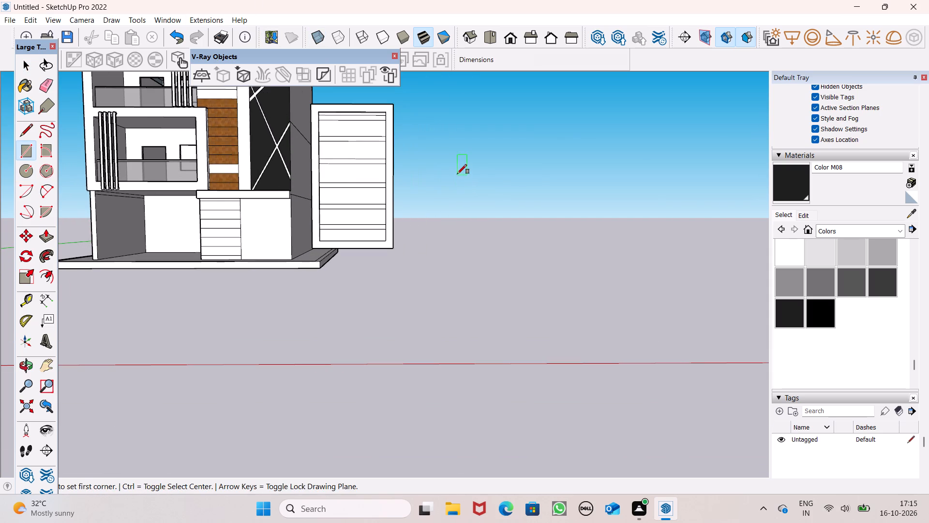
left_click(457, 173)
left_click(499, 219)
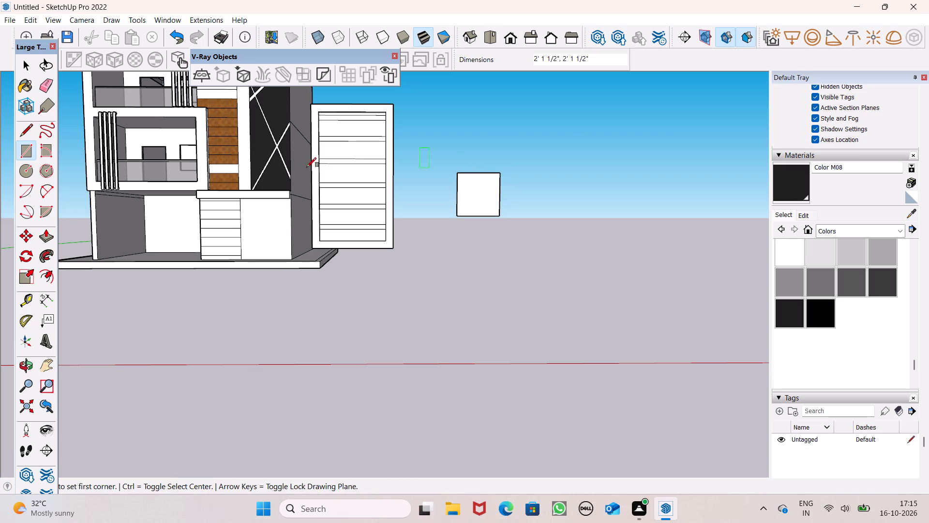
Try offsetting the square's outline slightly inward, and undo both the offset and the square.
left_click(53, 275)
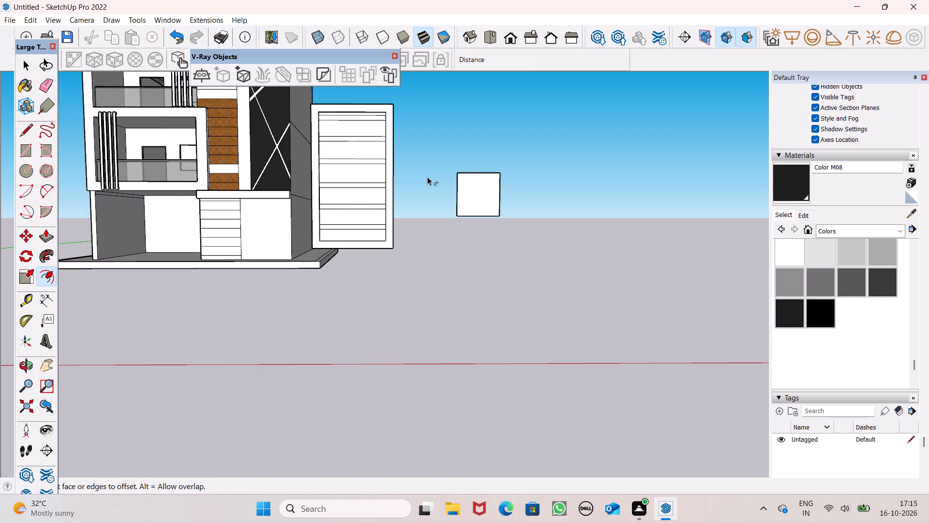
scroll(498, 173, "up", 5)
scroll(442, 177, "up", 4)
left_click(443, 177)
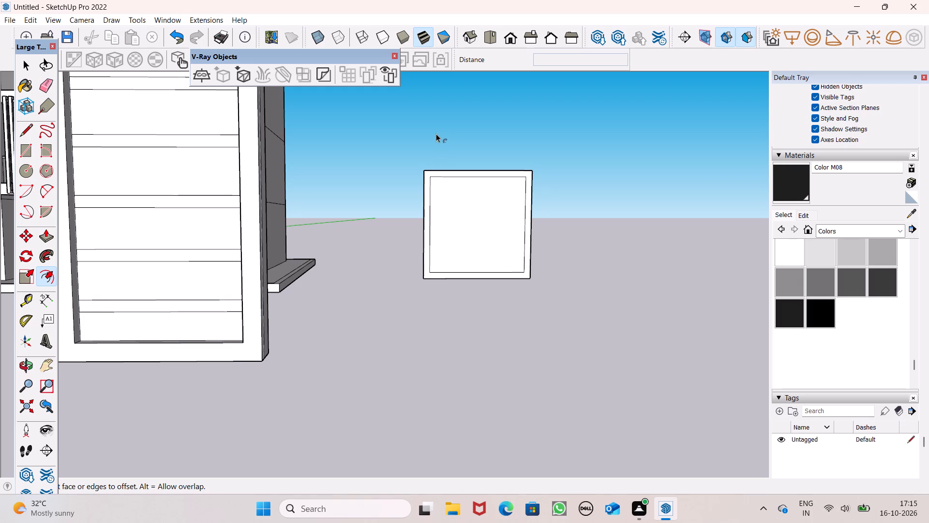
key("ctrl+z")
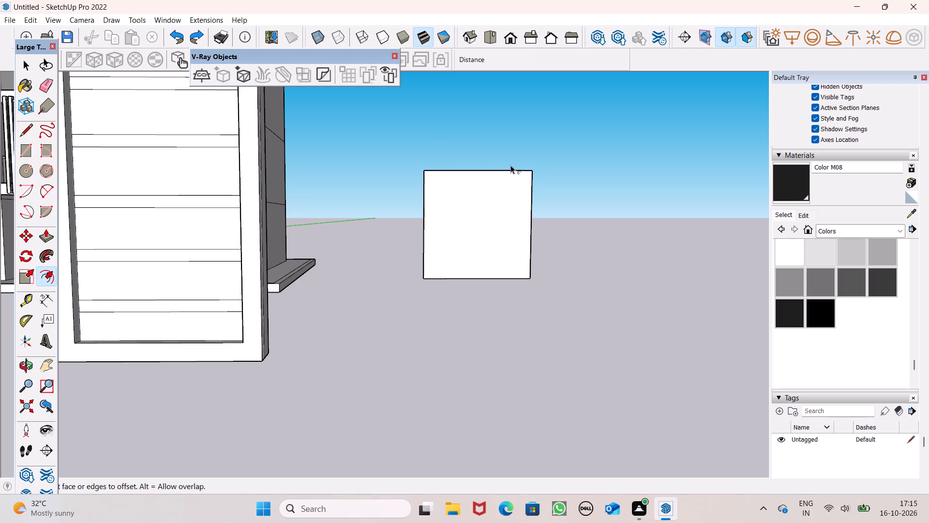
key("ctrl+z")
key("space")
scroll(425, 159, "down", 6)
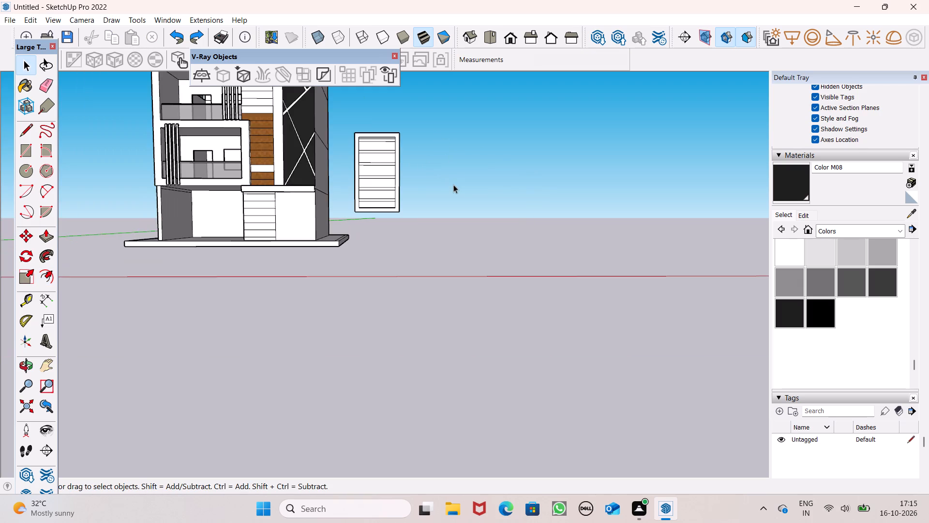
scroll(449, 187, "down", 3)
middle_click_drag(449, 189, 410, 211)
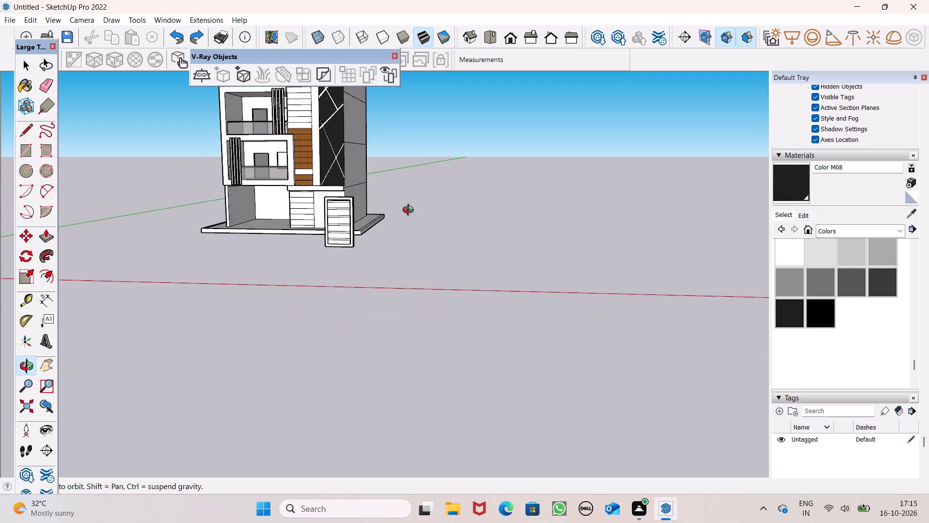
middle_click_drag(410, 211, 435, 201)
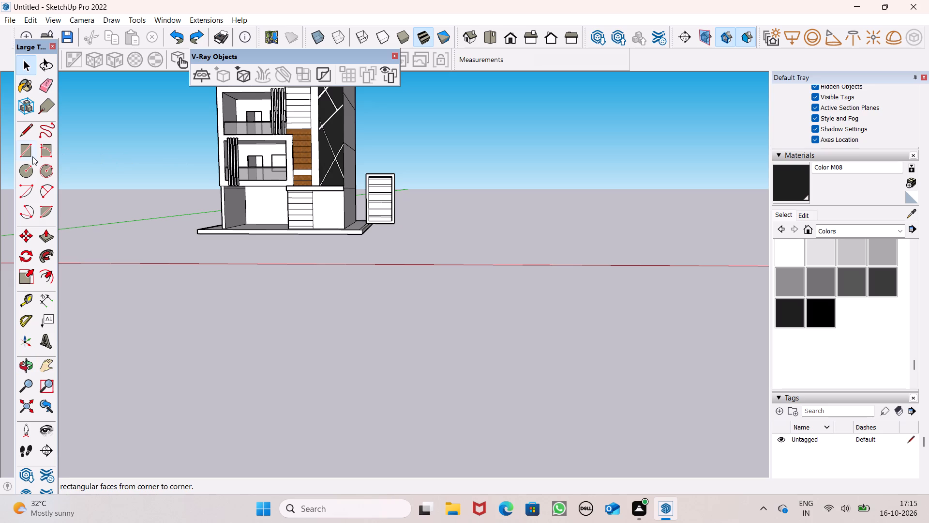
Draw an upright square about 5' 4 3/8" by 5' 4 3/8" in the empty space beside the framed panel.
left_click(32, 156)
scroll(168, 147, "down", 1)
middle_click_drag(174, 153, 207, 162)
scroll(324, 185, "up", 2)
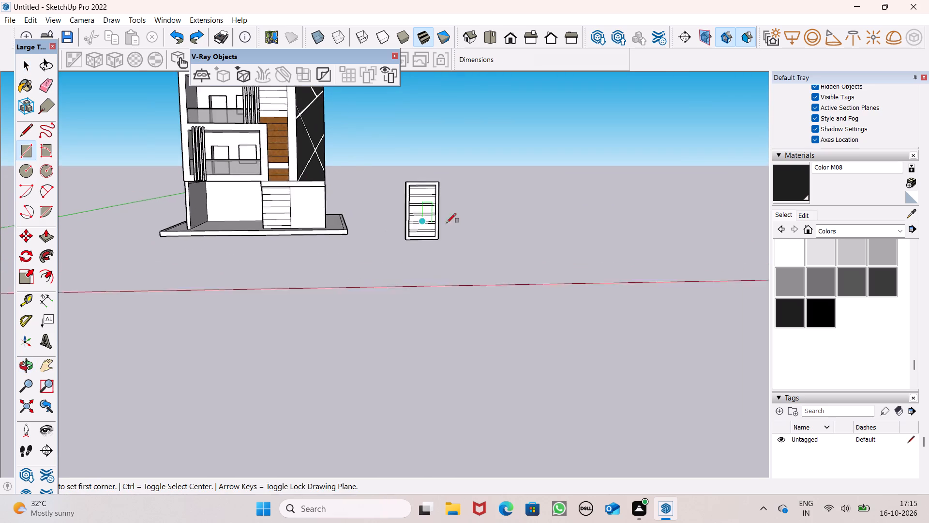
scroll(447, 223, "up", 3)
scroll(276, 30, "down", 2)
scroll(523, 176, "up", 2)
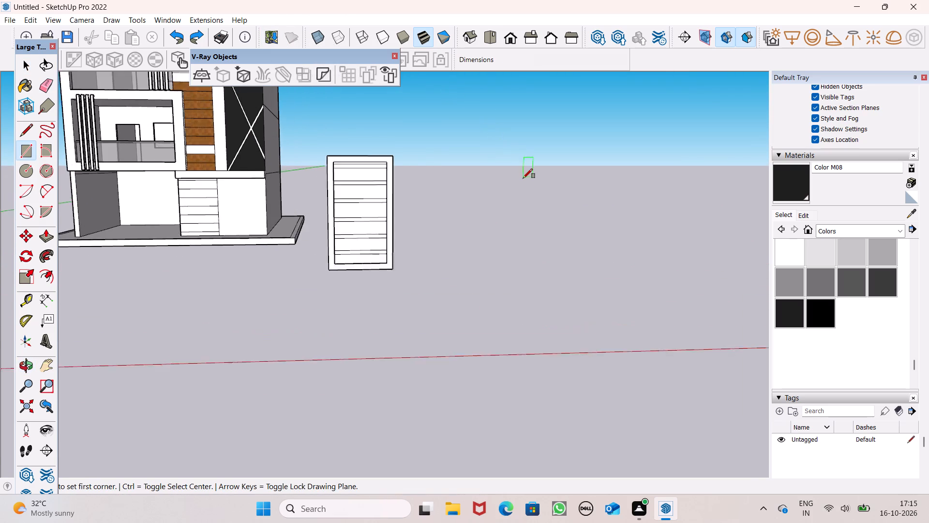
scroll(523, 178, "up", 1)
left_click(375, 153)
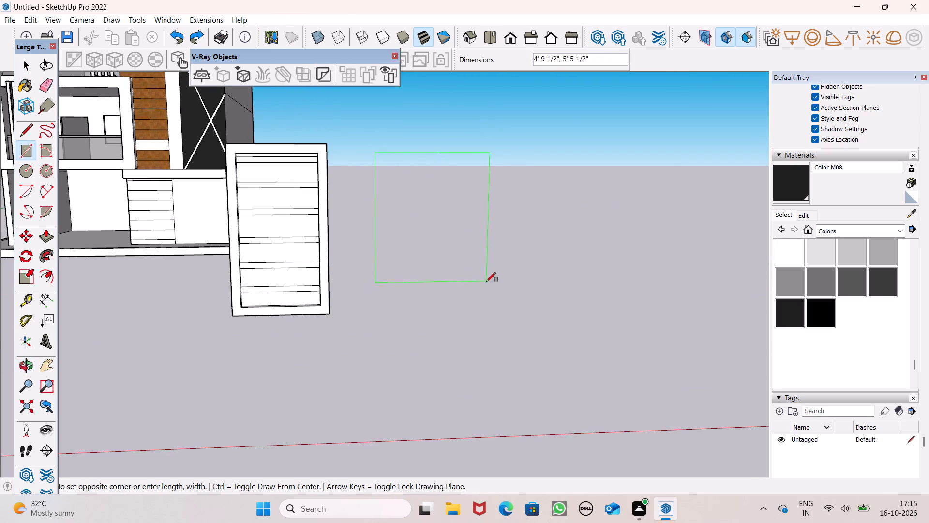
left_click(499, 281)
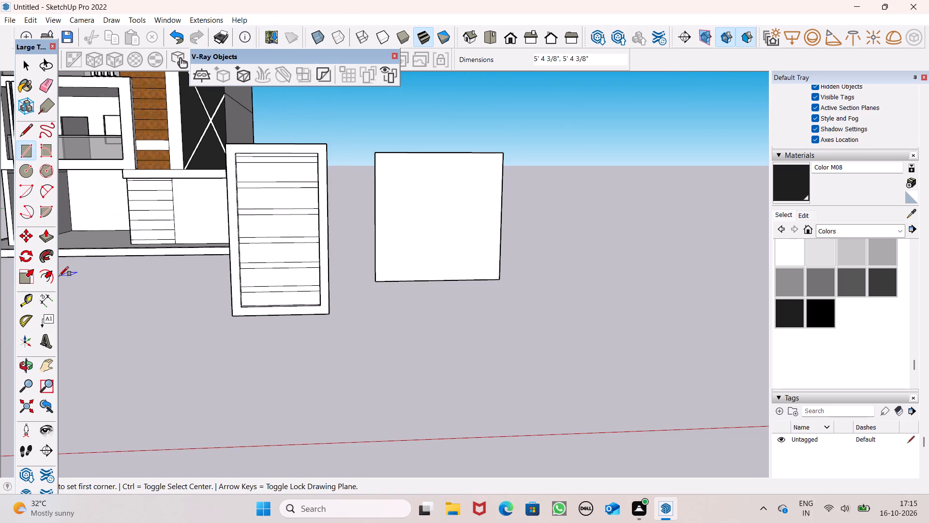
Offset the new square's outline inward by about 4" to form a border frame.
left_click(58, 276)
left_click(57, 276)
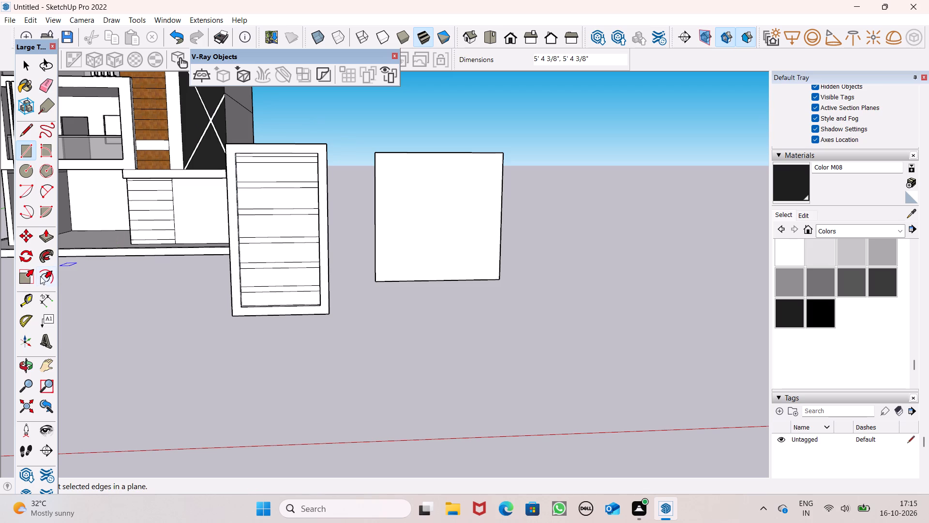
left_click(45, 276)
left_click_drag(406, 154, 407, 163)
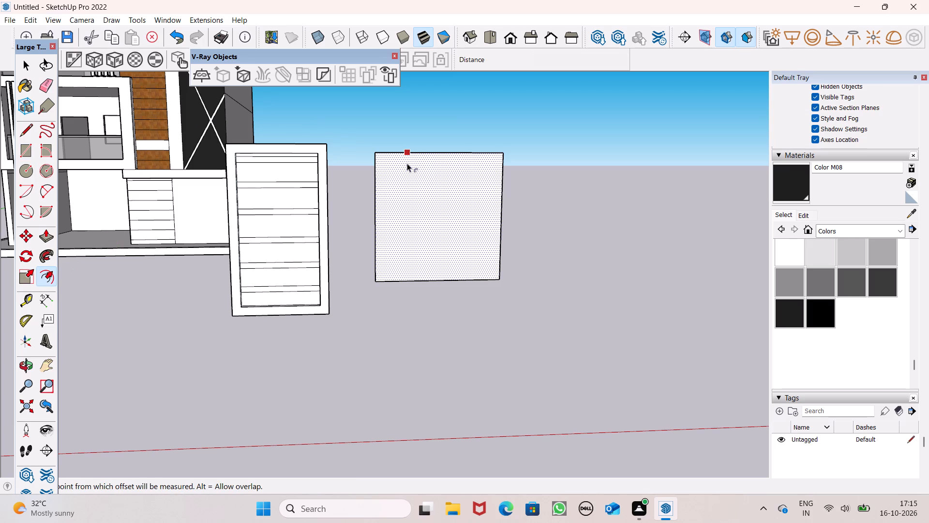
left_click_drag(407, 163, 407, 164)
left_click(412, 157)
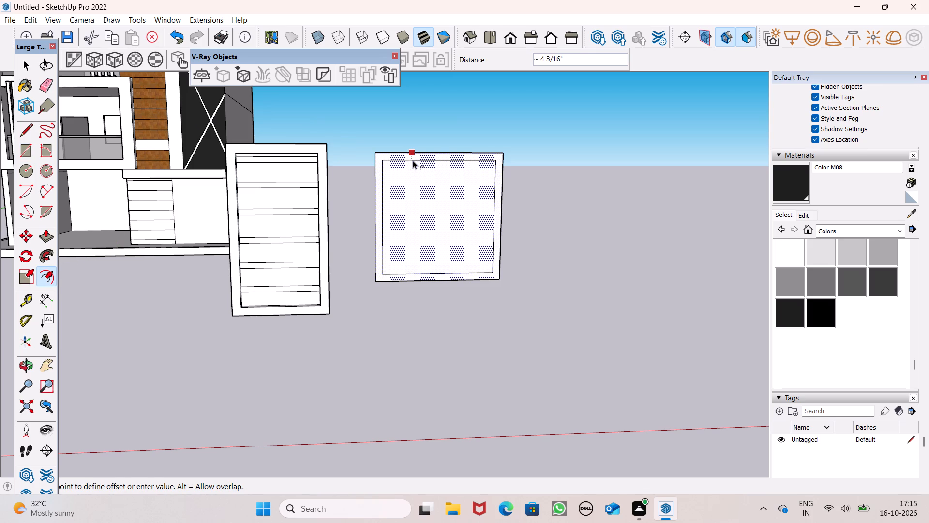
key("ctrl+z")
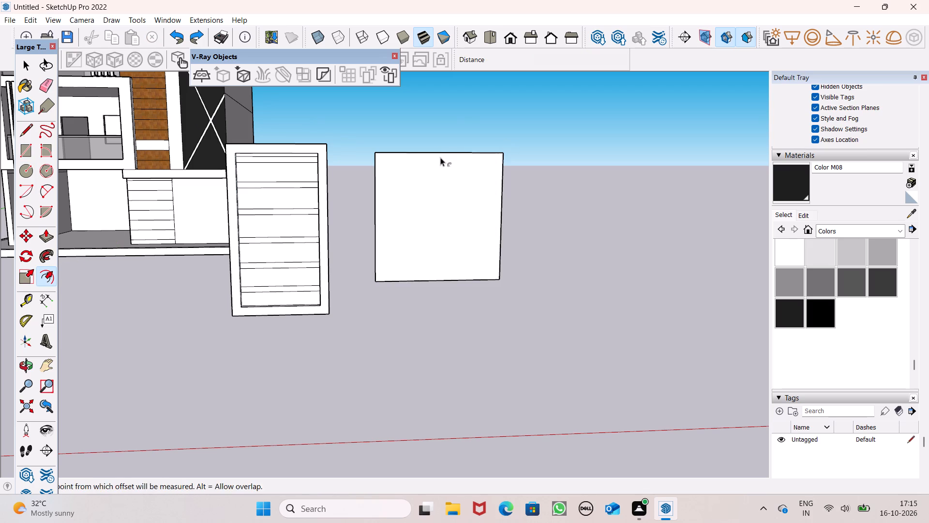
left_click_drag(423, 155, 422, 160)
key("space")
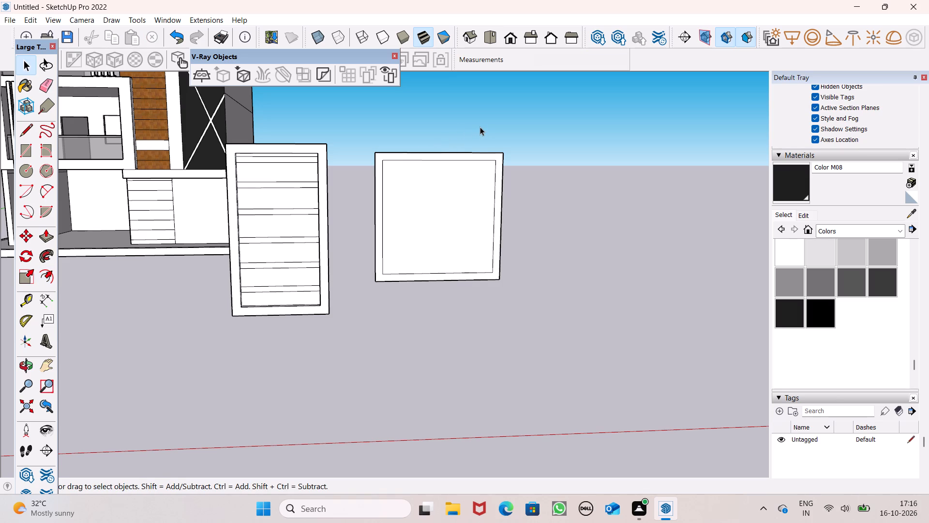
left_click(901, 400)
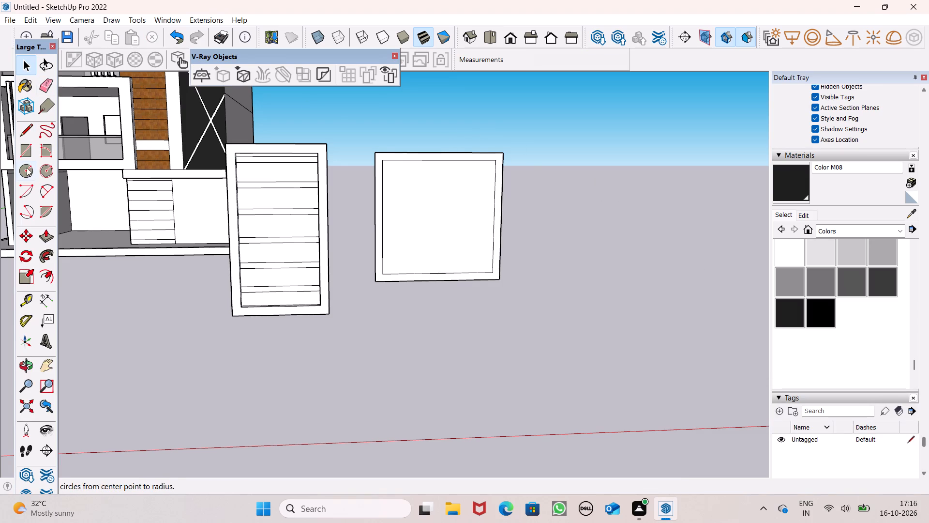
Draw a narrow upright strip about 4' 9" tall near the middle of the inner square, from its top edge to its bottom edge.
left_click(30, 153)
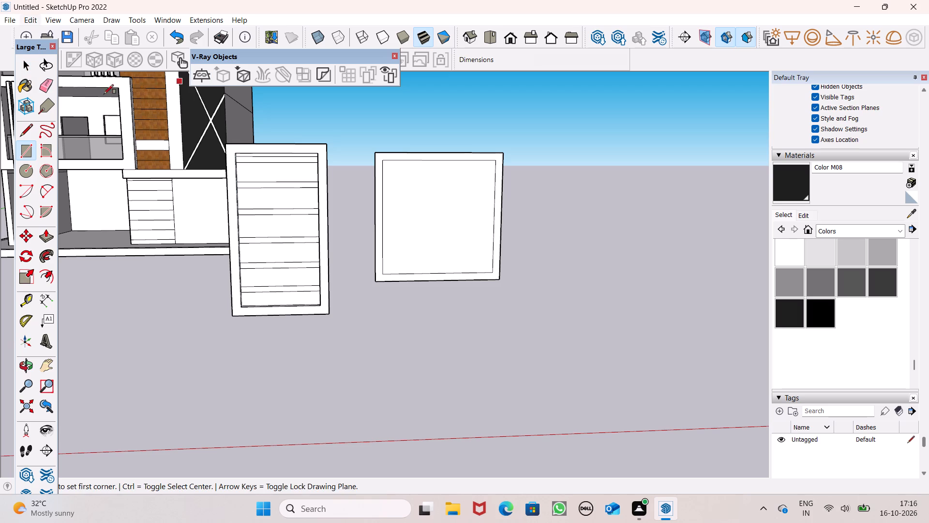
scroll(442, 230, "up", 4)
scroll(434, 214, "down", 3)
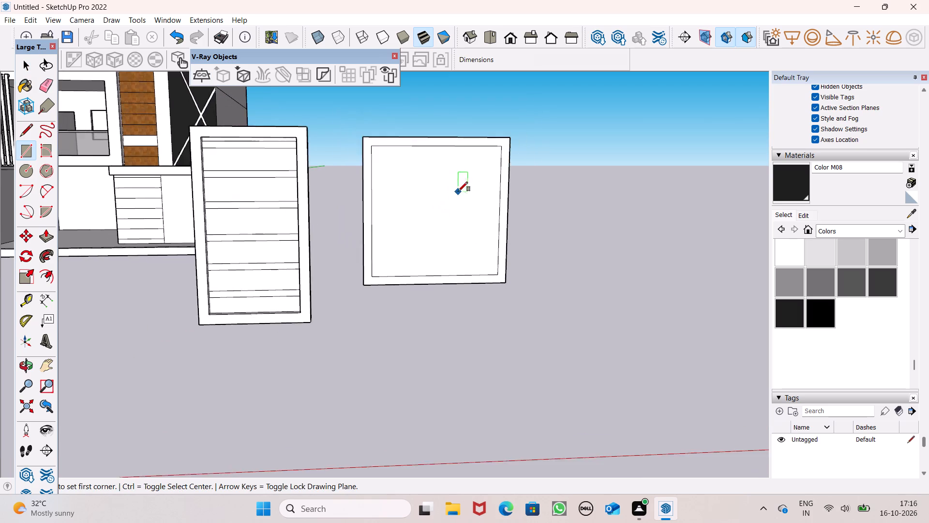
scroll(458, 191, "up", 4)
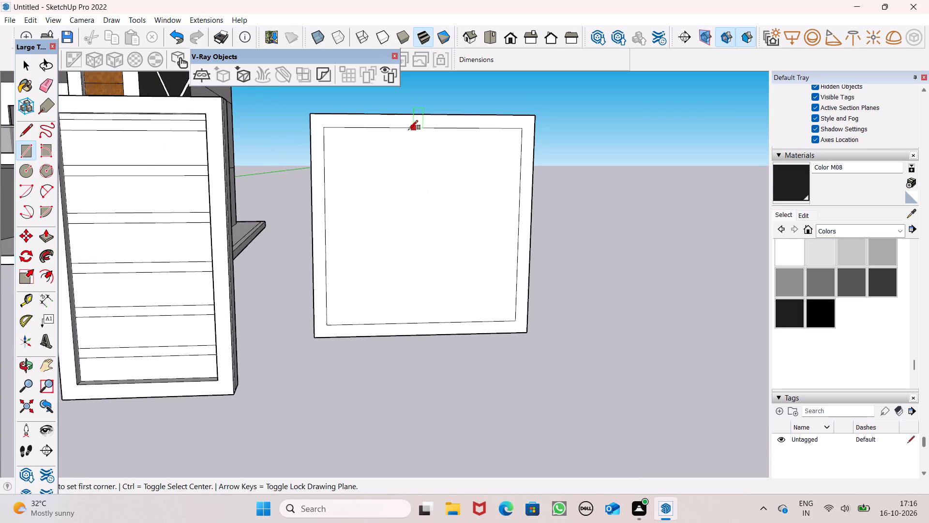
left_click(418, 129)
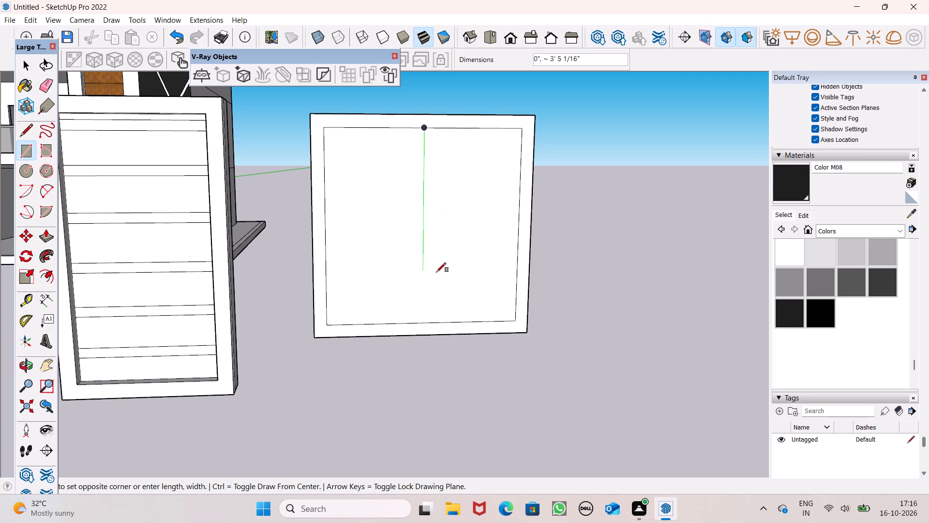
scroll(432, 316, "up", 4)
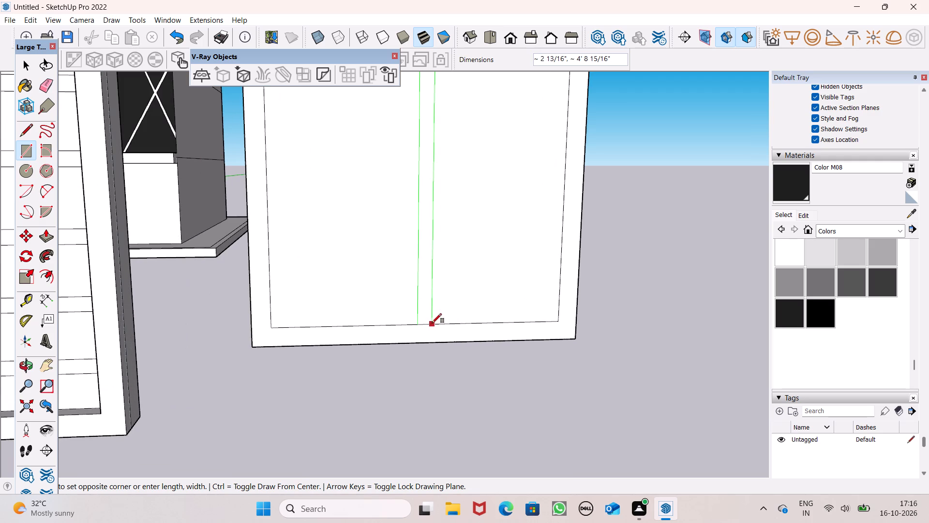
left_click(429, 323)
key("space")
Move the upright strip sideways about 1 1/2" toward the framed panel to centre it in the square.
scroll(429, 350, "down", 5)
middle_click_drag(431, 349, 401, 349)
scroll(413, 339, "up", 5)
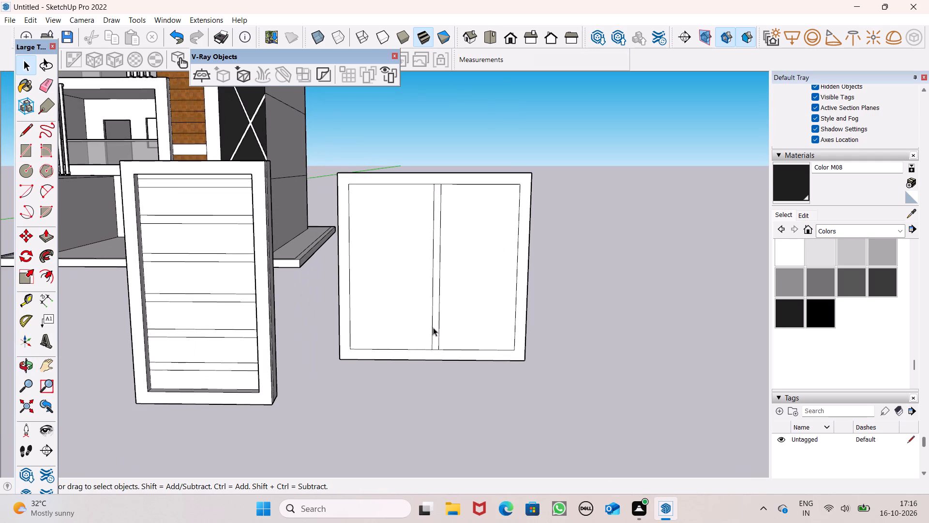
double_click(435, 324)
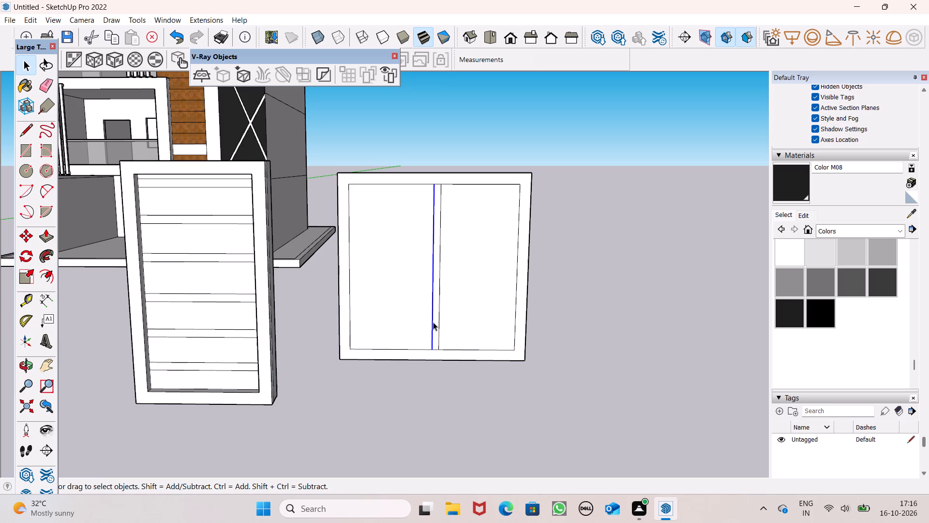
left_click(536, 372)
scroll(443, 338, "up", 3)
double_click(432, 332)
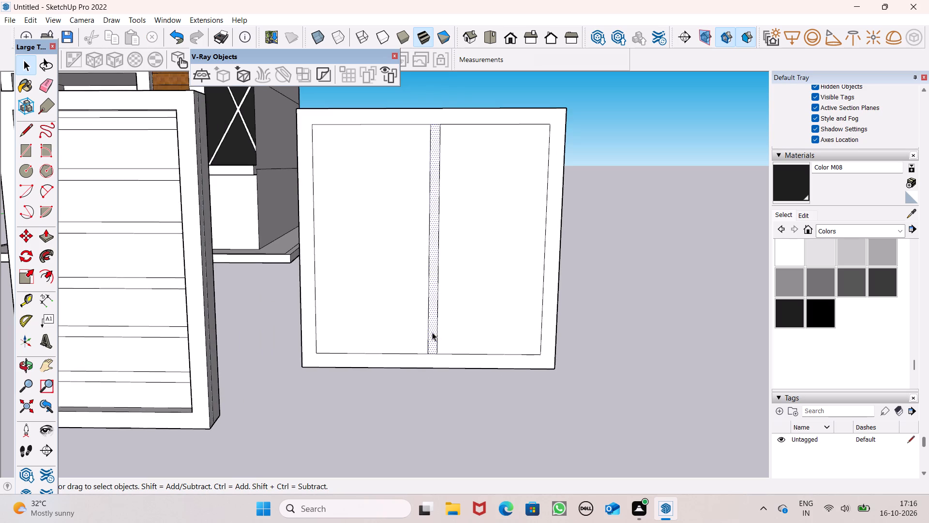
key("m")
key("Return")
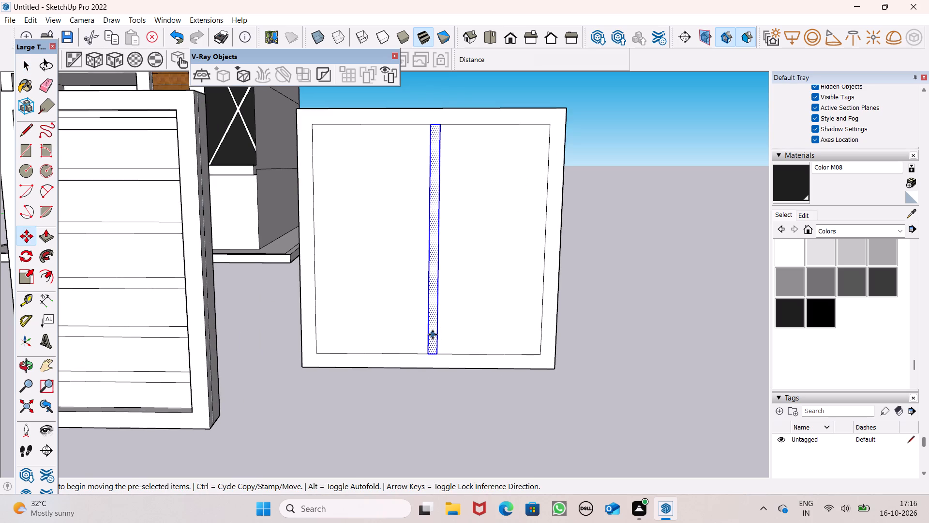
left_click_drag(433, 335, 426, 337)
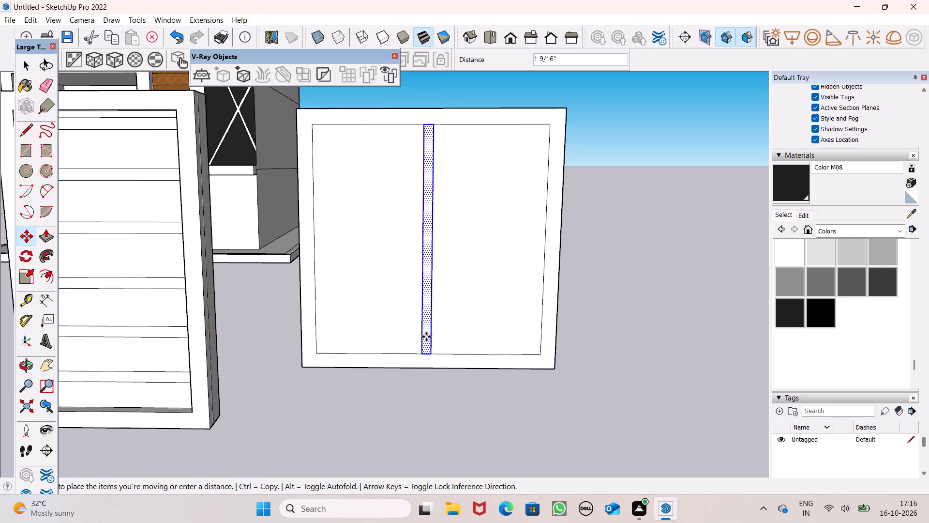
left_click_drag(426, 337, 427, 337)
key("space")
left_click(495, 411)
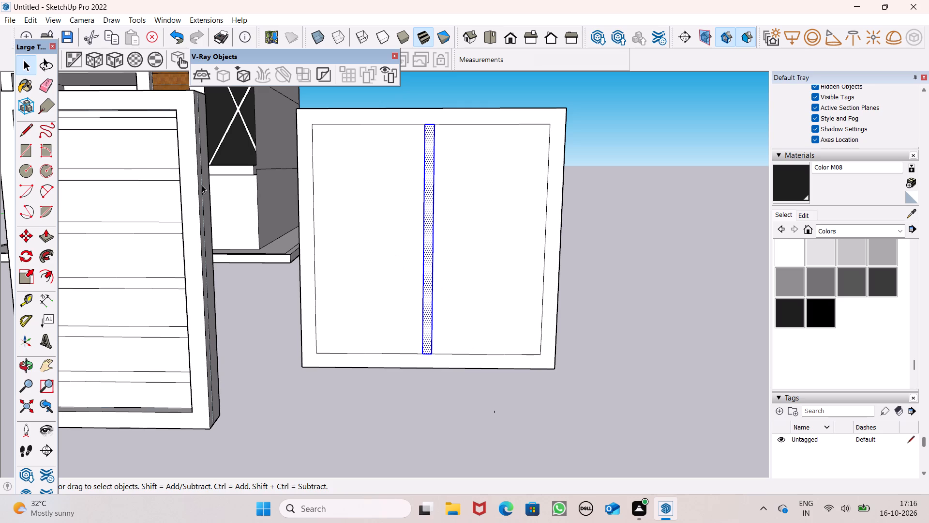
Erase the short edges at the strip's top and bottom ends so it merges with the border frame.
left_click(47, 90)
scroll(447, 155, "up", 3)
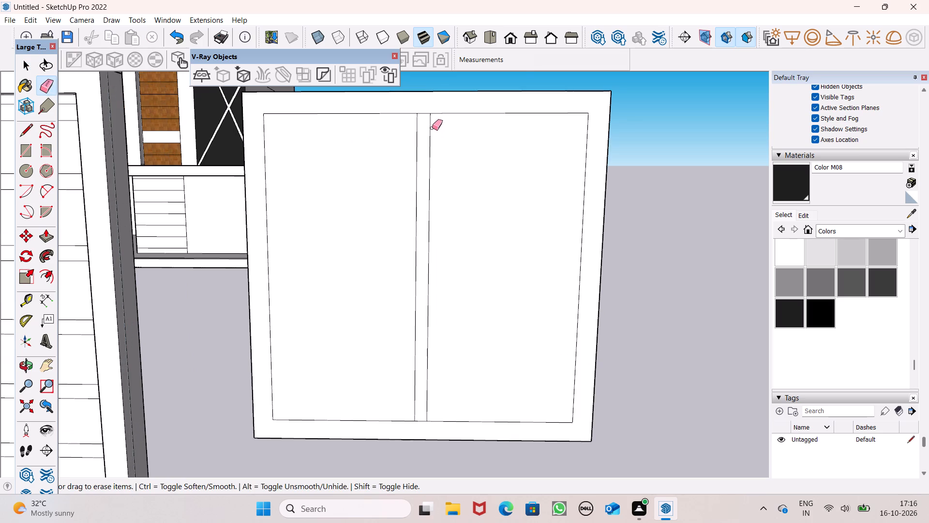
left_click(422, 113)
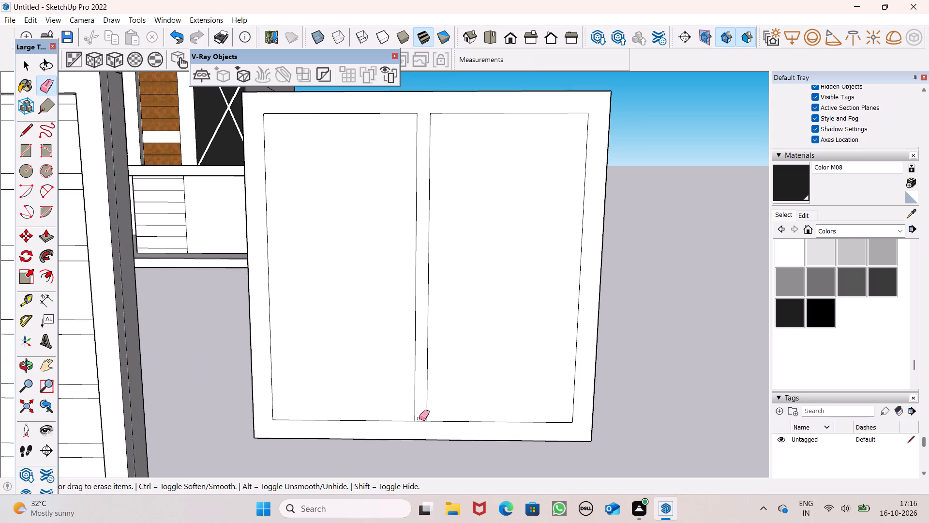
left_click(419, 419)
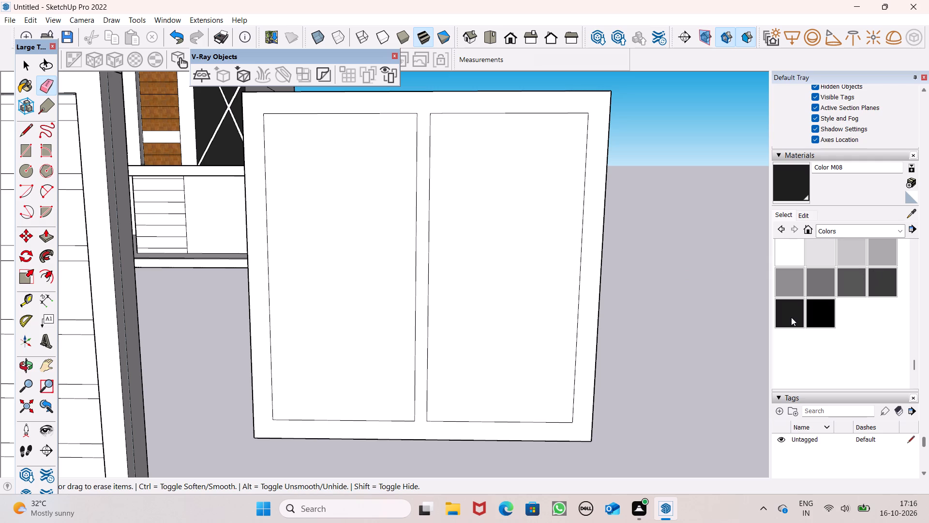
Paint the front of the border frame and its centre strip with the dark brown Color C08.
scroll(841, 272, "up", 2)
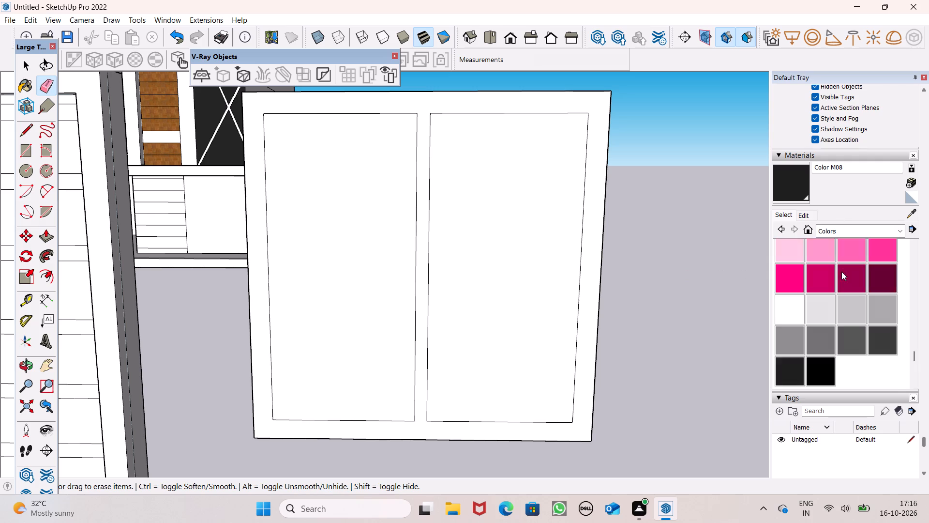
scroll(885, 340, "up", 4)
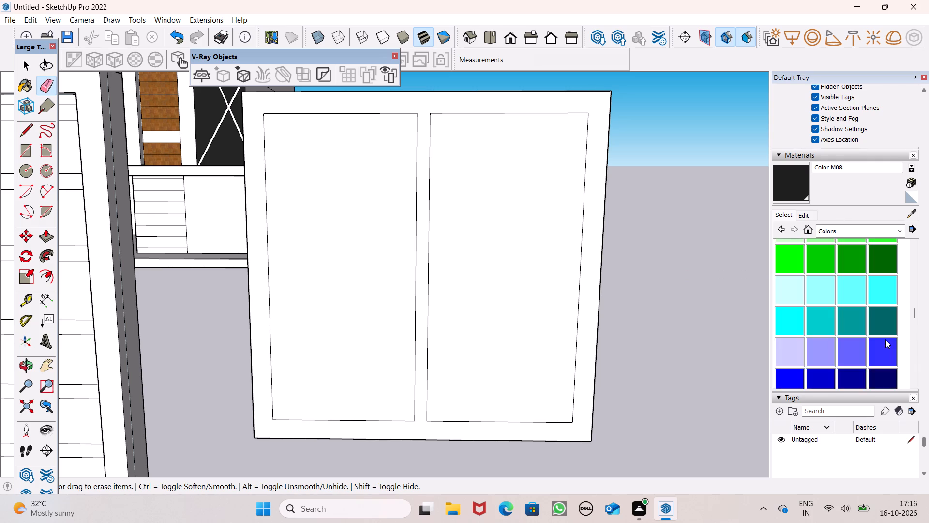
scroll(885, 340, "up", 4)
left_click(892, 244)
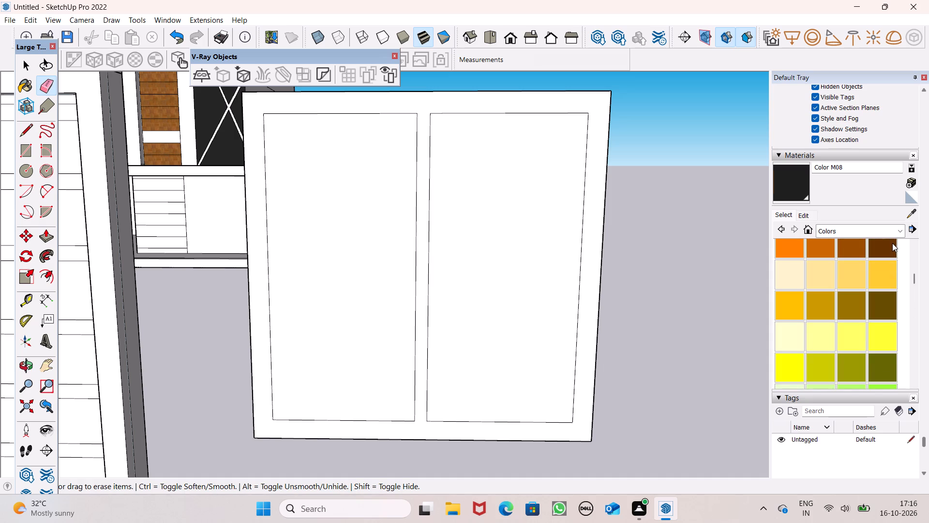
left_click(596, 179)
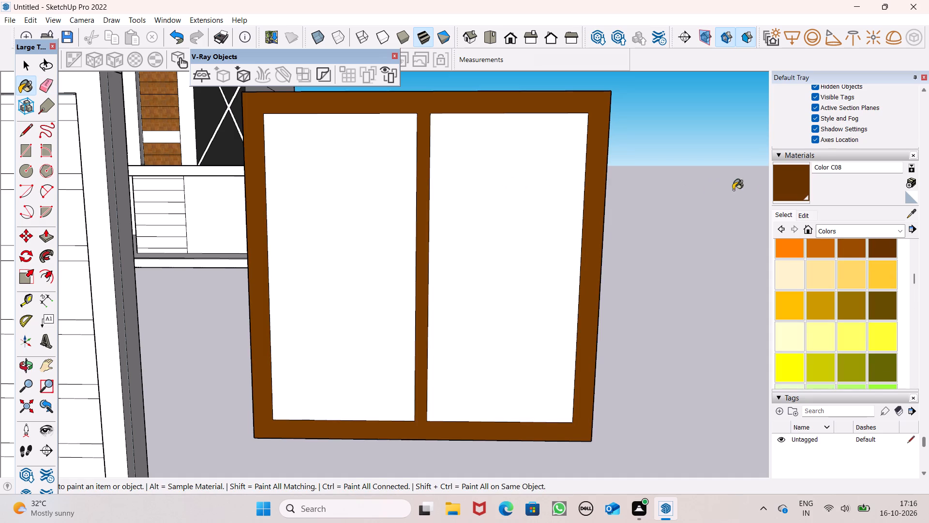
Darken the frame's Color C08 by lowering its red value to 69.
left_click(806, 220)
left_click_drag(815, 258, 814, 260)
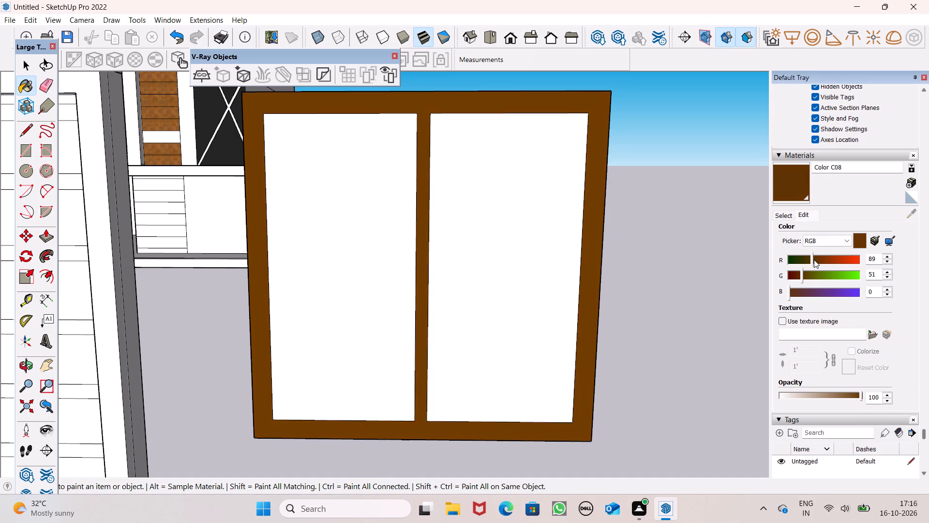
left_click_drag(814, 260, 808, 266)
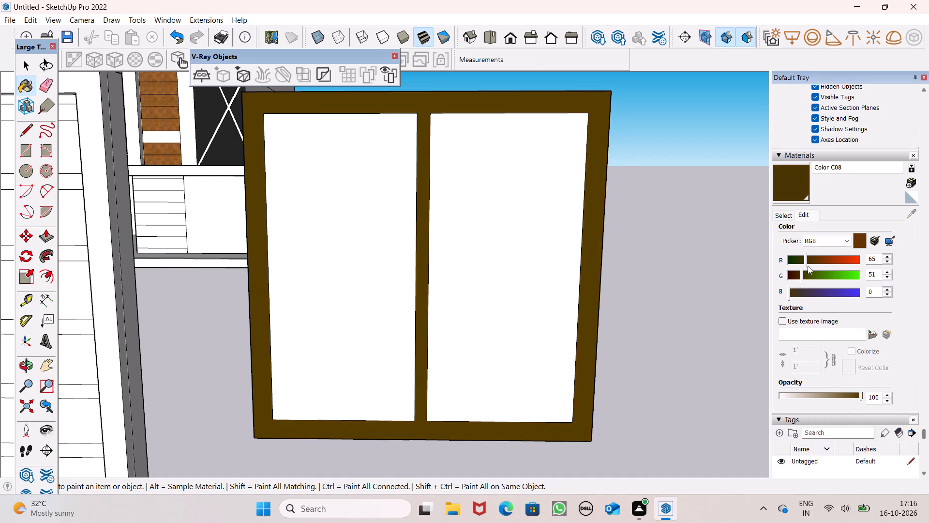
left_click_drag(808, 266, 809, 266)
left_click(797, 189)
Paint the back side of the border frame and centre strip with the darkened Color C08.
scroll(565, 177, "down", 6)
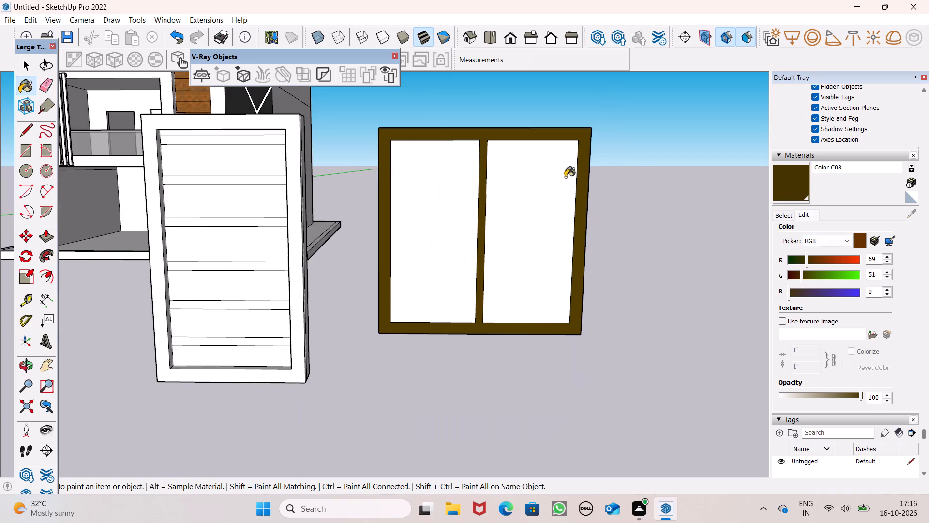
scroll(332, 175, "up", 5)
scroll(339, 176, "down", 4)
scroll(414, 206, "down", 2)
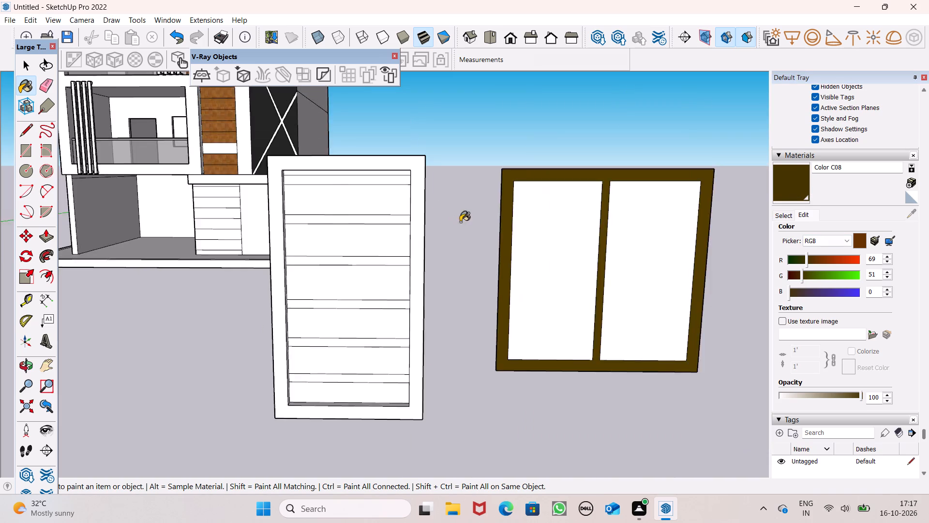
scroll(460, 222, "down", 2)
middle_click_drag(590, 294, 42, 280)
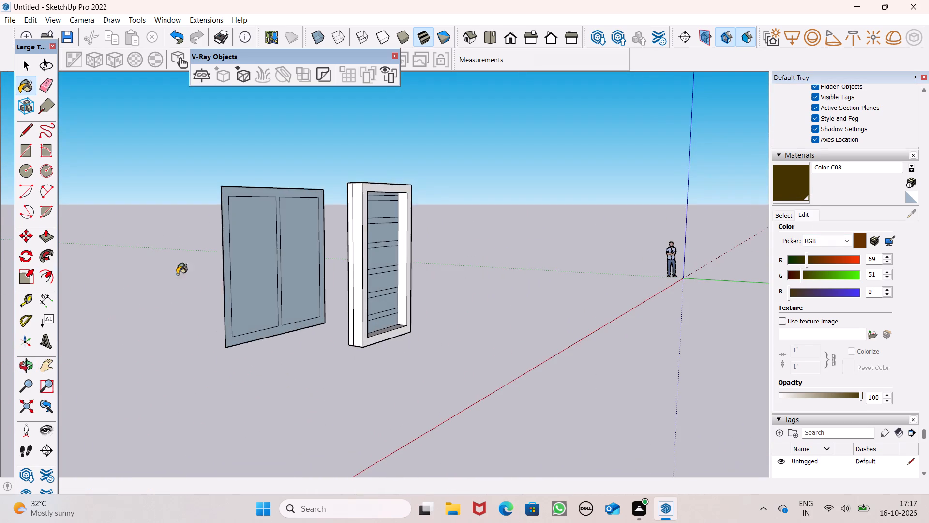
scroll(192, 274, "up", 4)
scroll(266, 284, "down", 3)
scroll(296, 320, "up", 3)
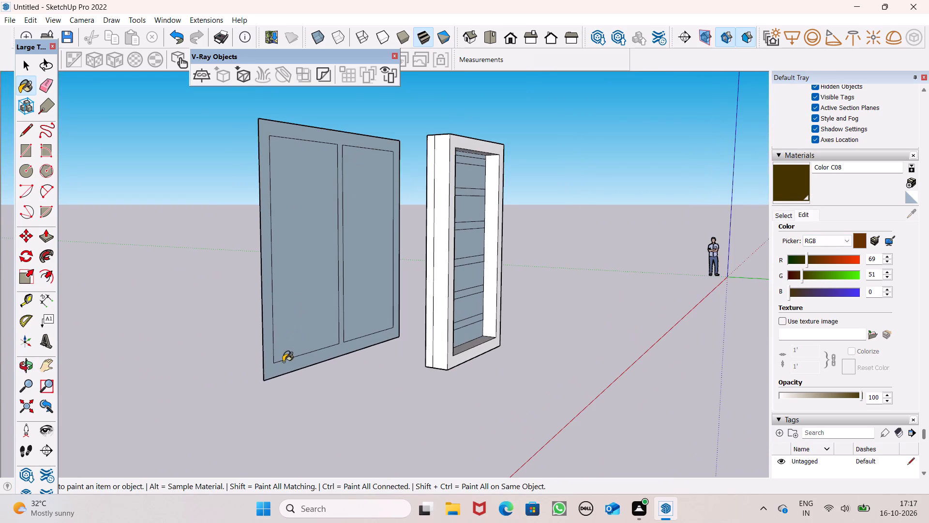
left_click(275, 369)
scroll(326, 354, "up", 6)
scroll(345, 337, "down", 4)
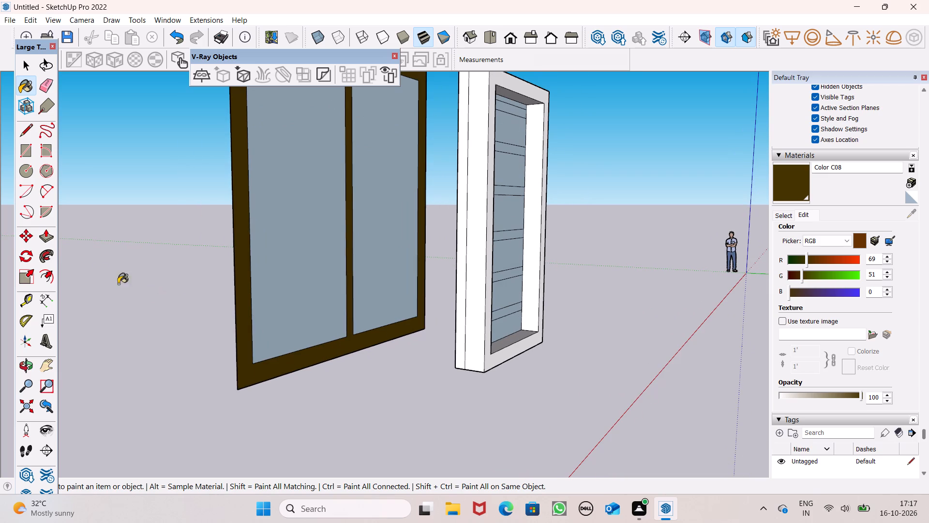
Push/Pull the brown border frame and its centre strip out by 6" from the panes.
left_click(43, 239)
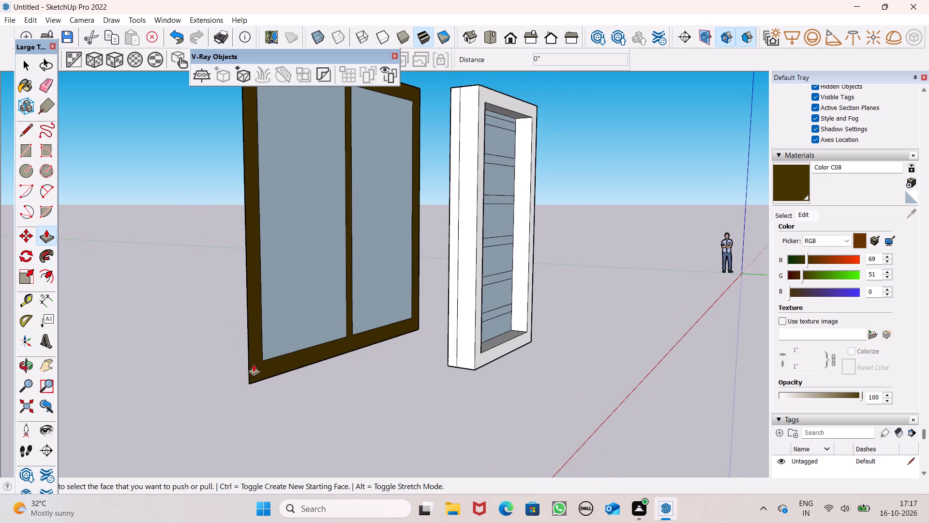
left_click_drag(254, 363, 278, 381)
type("6\"")
key("Return")
scroll(289, 366, "down", 5)
Examine the thickened brown window frame and the white strip panel from both sides.
middle_click_drag(292, 371, 386, 382)
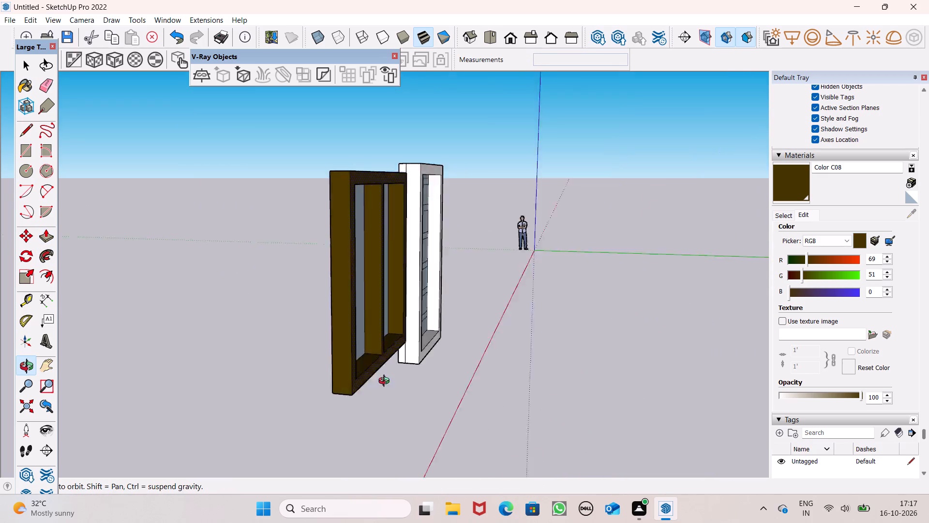
middle_click_drag(386, 382, 662, 361)
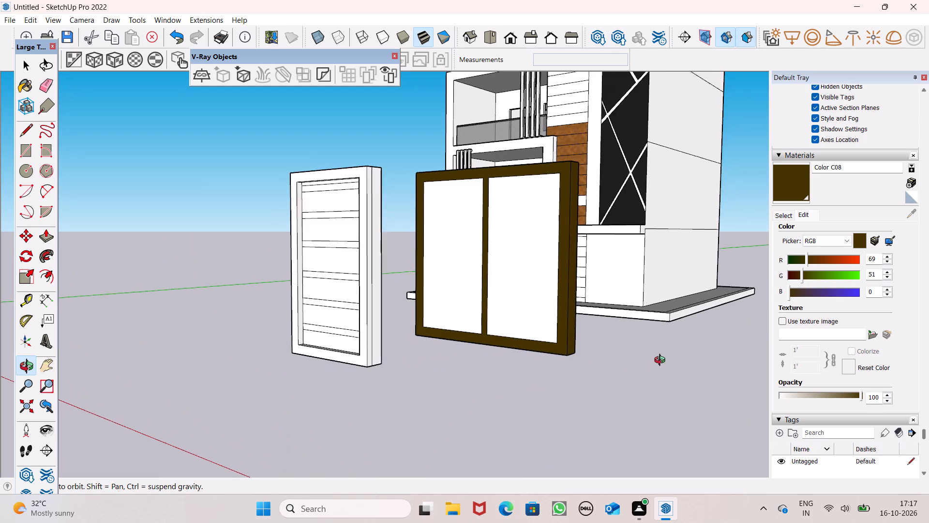
middle_click_drag(662, 361, 255, 381)
scroll(457, 277, "up", 2)
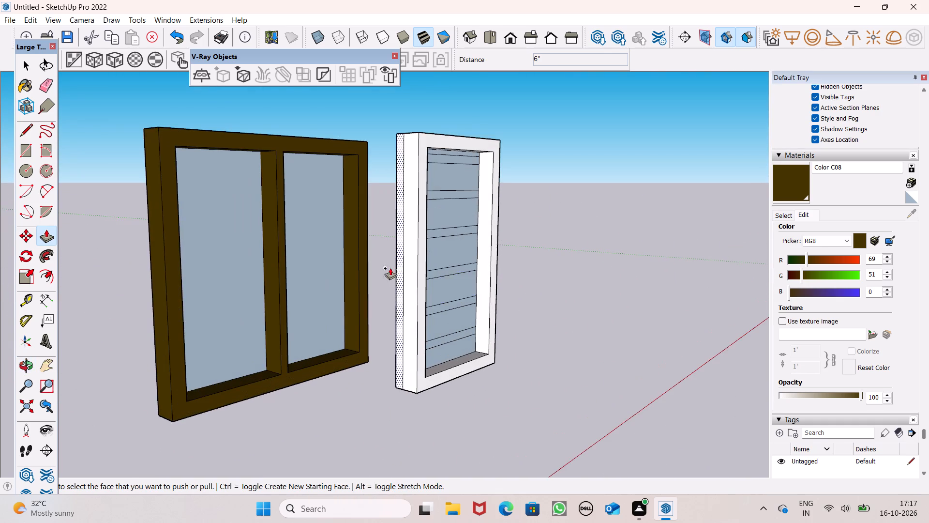
scroll(377, 284, "down", 3)
middle_click_drag(361, 311, 364, 323)
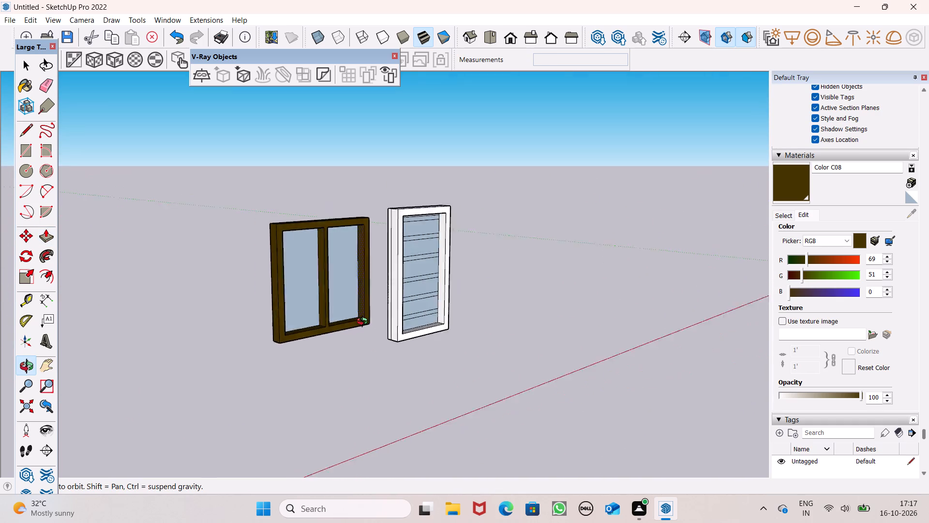
middle_click_drag(364, 323, 581, 325)
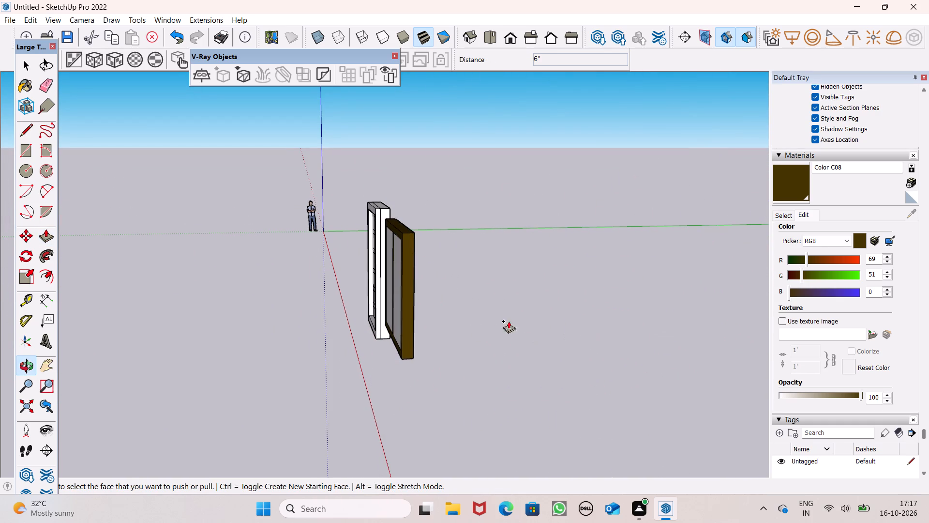
middle_click_drag(417, 322, 655, 309)
scroll(264, 270, "up", 4)
scroll(208, 255, "down", 3)
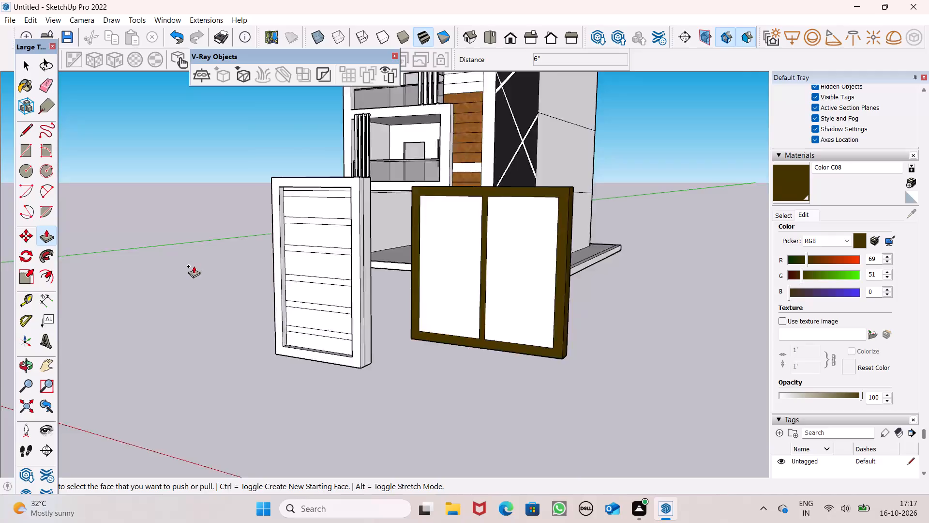
scroll(194, 266, "down", 2)
middle_click_drag(206, 304, 331, 357)
Erase the seam lines across the top of the white panel's frame and down its side facing the brown window.
key("space")
scroll(117, 230, "up", 3)
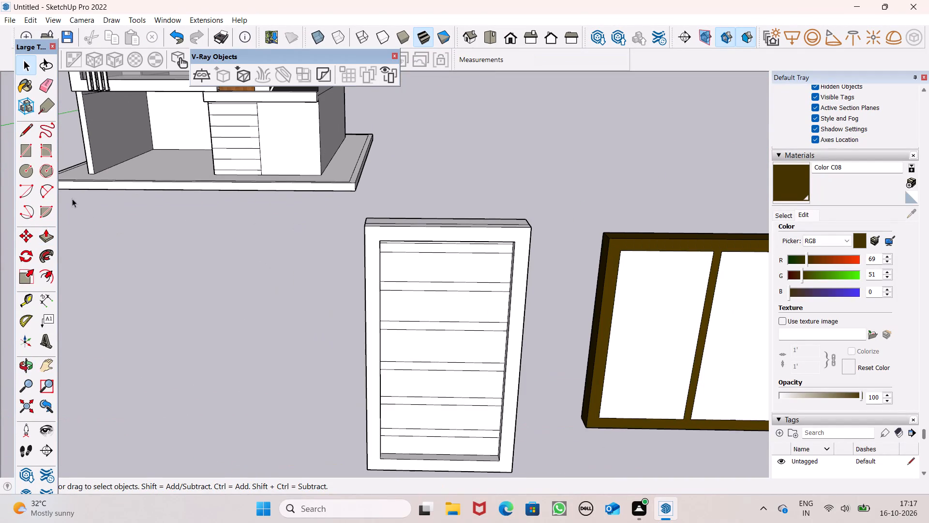
left_click(44, 87)
scroll(274, 197, "up", 3)
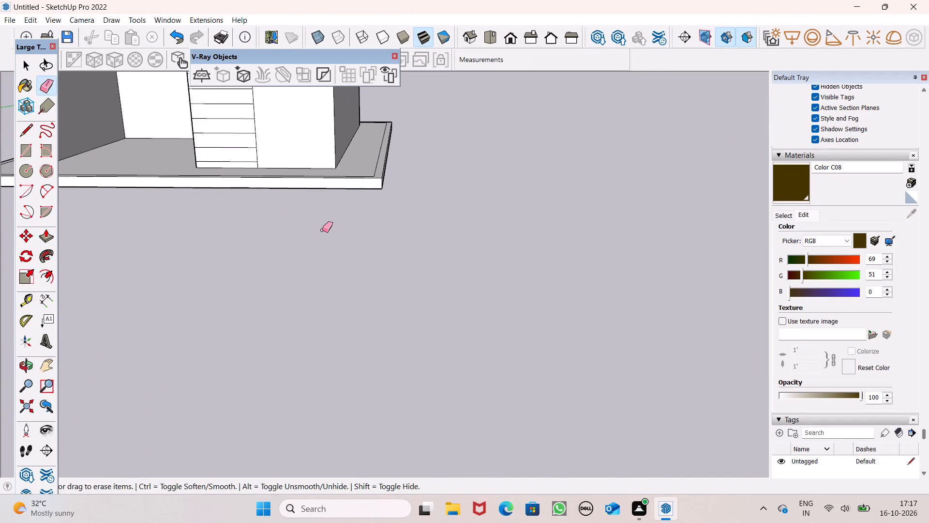
scroll(317, 230, "down", 4)
middle_click_drag(354, 326, 314, 396)
scroll(376, 304, "down", 4)
scroll(408, 221, "down", 7)
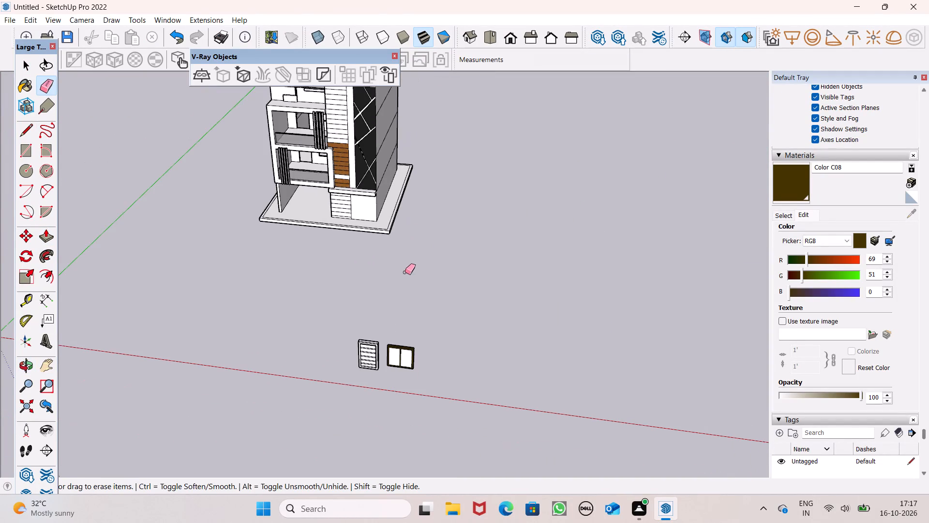
scroll(332, 378, "up", 19)
left_click(407, 310)
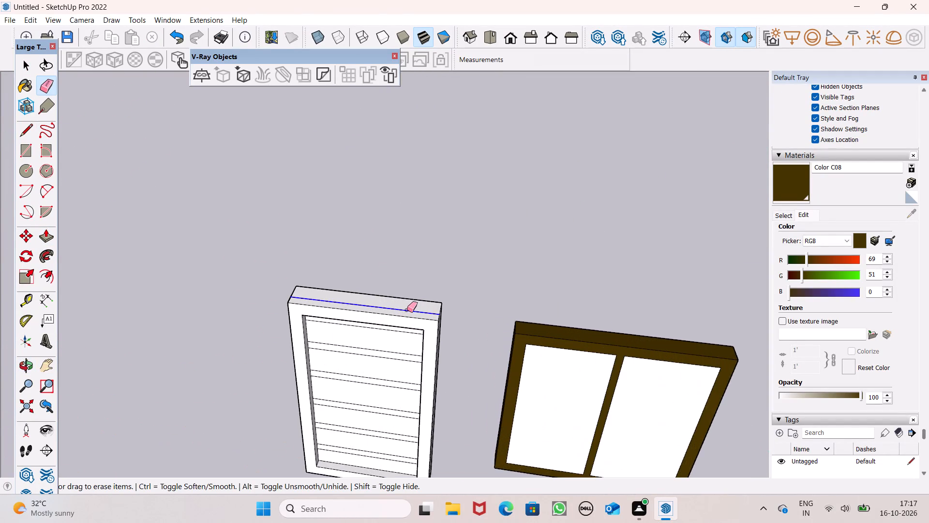
scroll(447, 335, "up", 1)
middle_click_drag(444, 335, 297, 310)
left_click(389, 335)
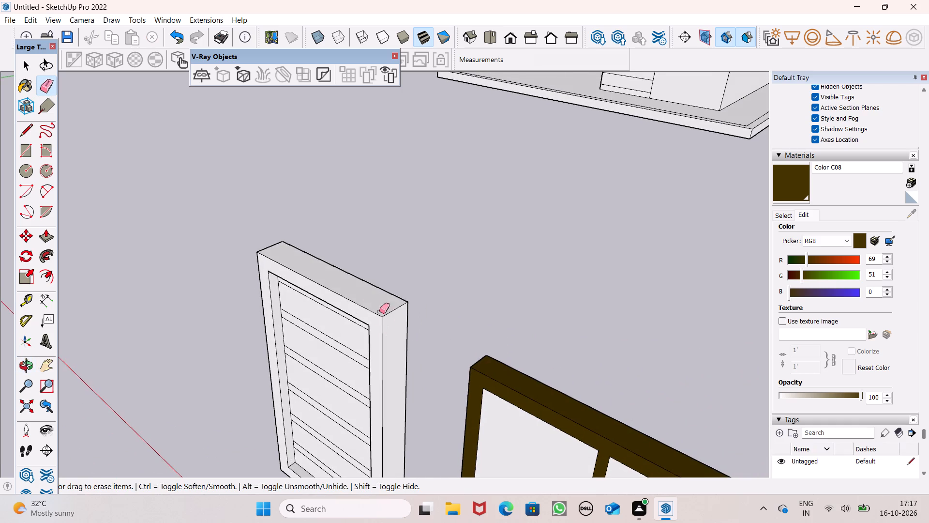
Erase the seam lines on the white frame's other outer side and its underside.
scroll(350, 277, "down", 4)
middle_click_drag(284, 301, 640, 266)
scroll(653, 251, "up", 4)
left_click(630, 249)
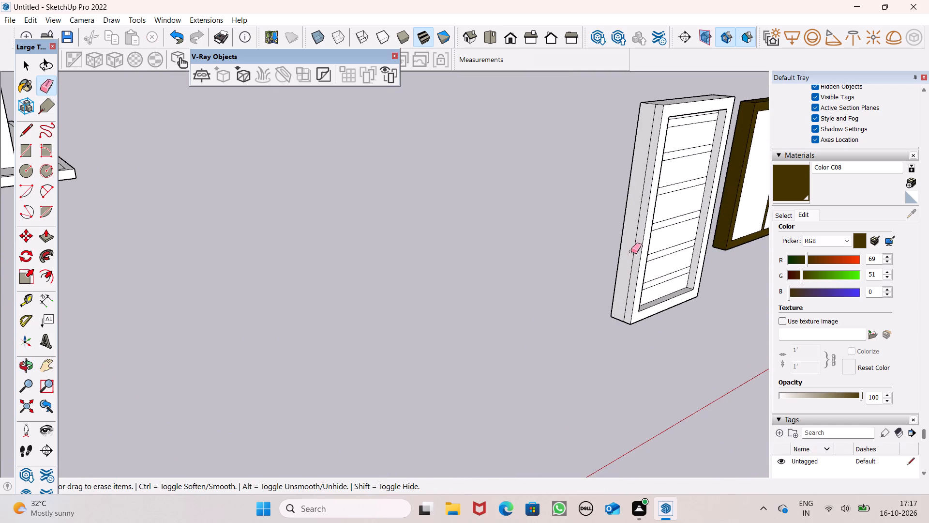
left_click(628, 281)
left_click_drag(630, 279, 629, 273)
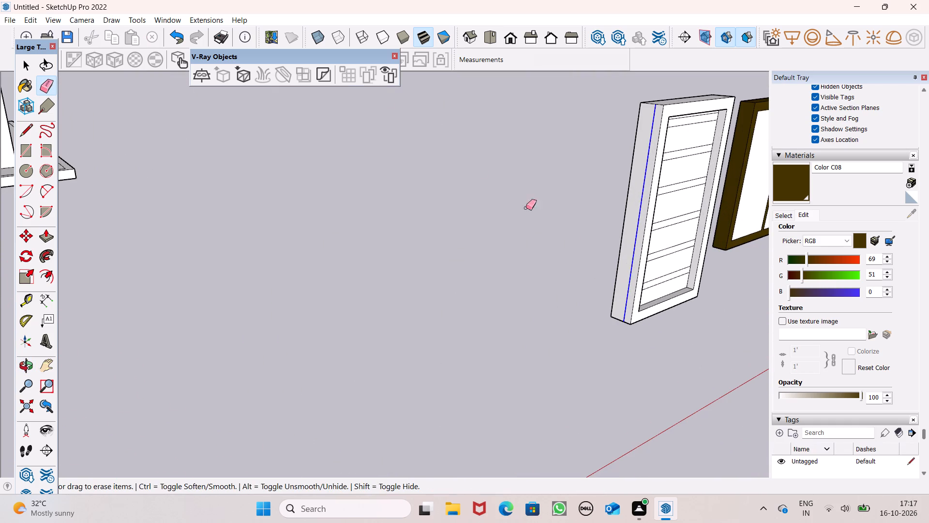
scroll(503, 205, "down", 5)
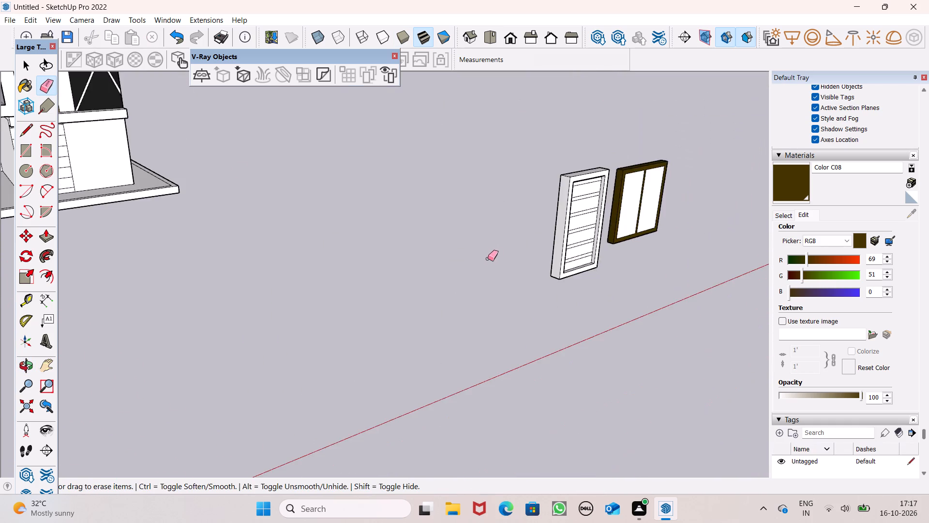
scroll(491, 261, "down", 2)
middle_click_drag(562, 257, 571, 119)
scroll(559, 132, "up", 15)
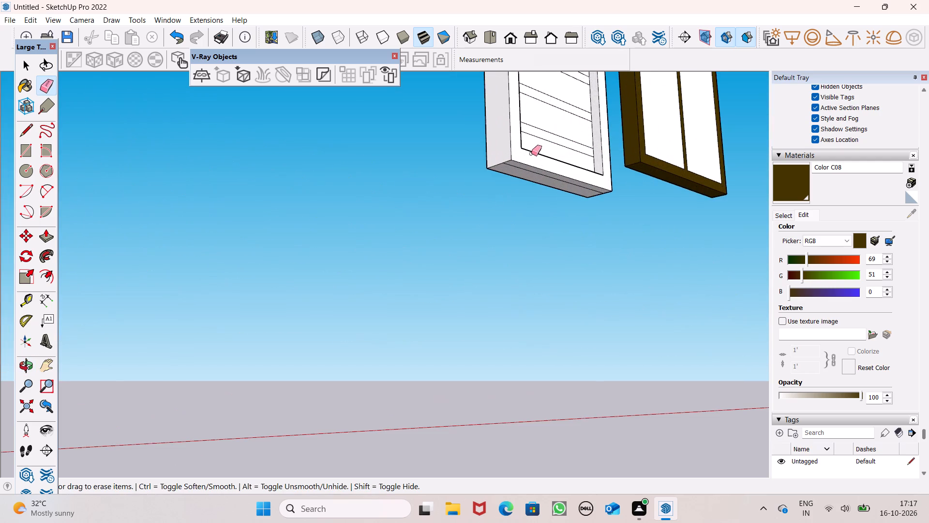
middle_click_drag(540, 175, 539, 156)
scroll(539, 156, "up", 7)
left_click_drag(527, 173, 525, 178)
Pull the top three strips on the white panel's blue-grey side out 6", flush with the frame.
scroll(530, 186, "down", 5)
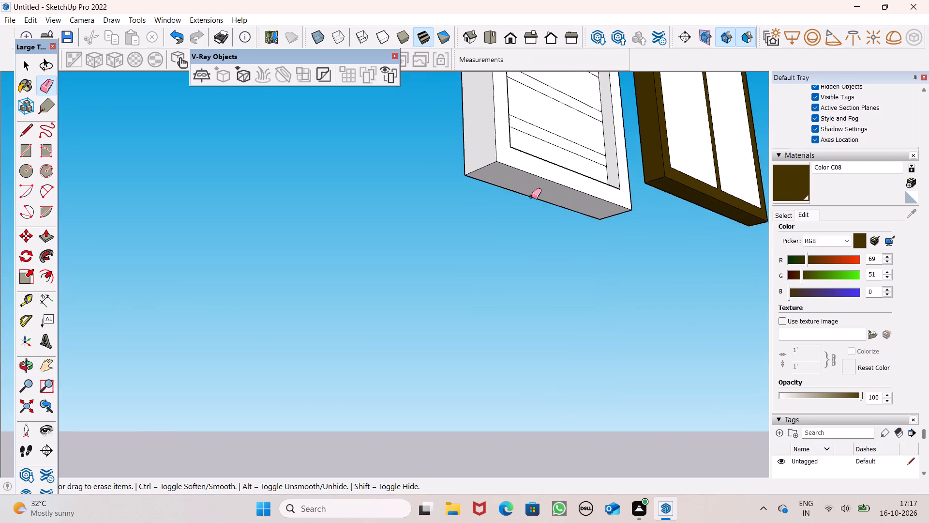
scroll(531, 197, "down", 8)
middle_click_drag(531, 215, 581, 283)
scroll(587, 273, "down", 7)
middle_click_drag(555, 267, 785, 339)
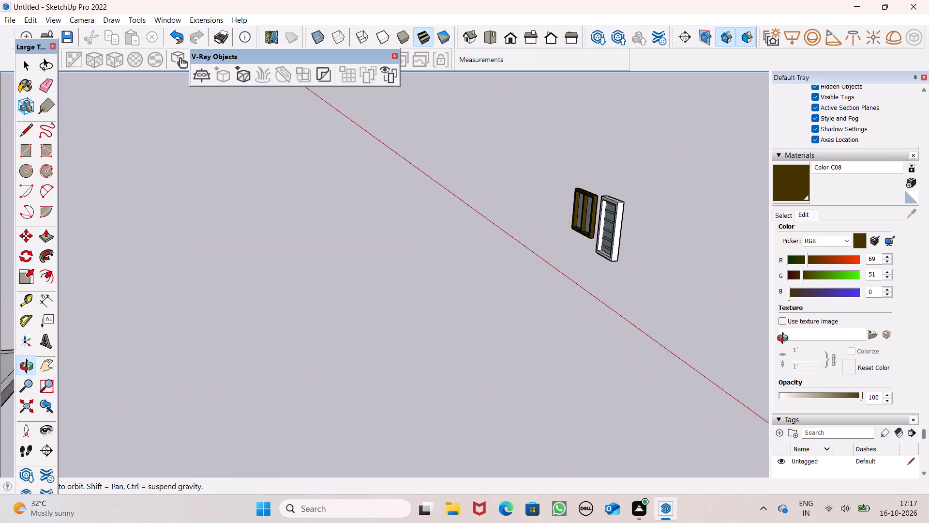
middle_click_drag(785, 339, 887, 281)
scroll(611, 209, "up", 6)
middle_click_drag(574, 220, 667, 228)
scroll(560, 213, "up", 4)
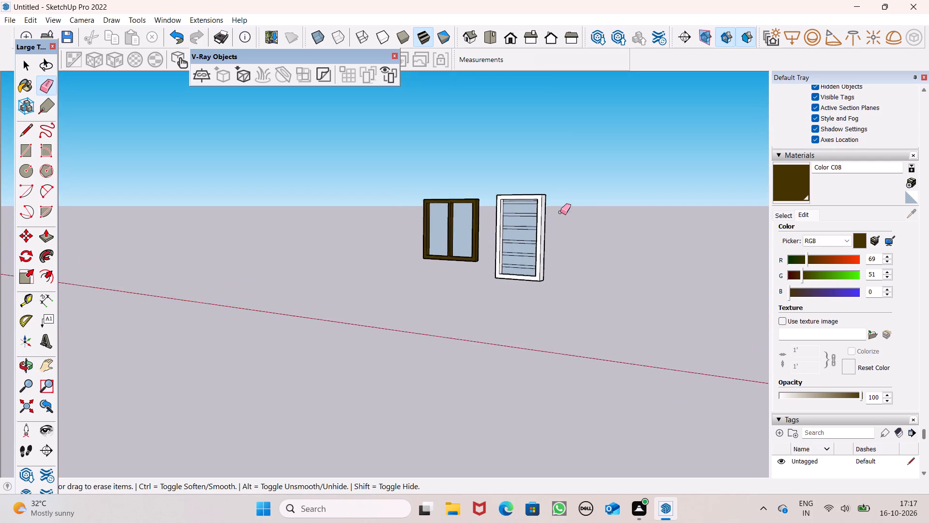
scroll(560, 212, "up", 2)
scroll(509, 191, "up", 13)
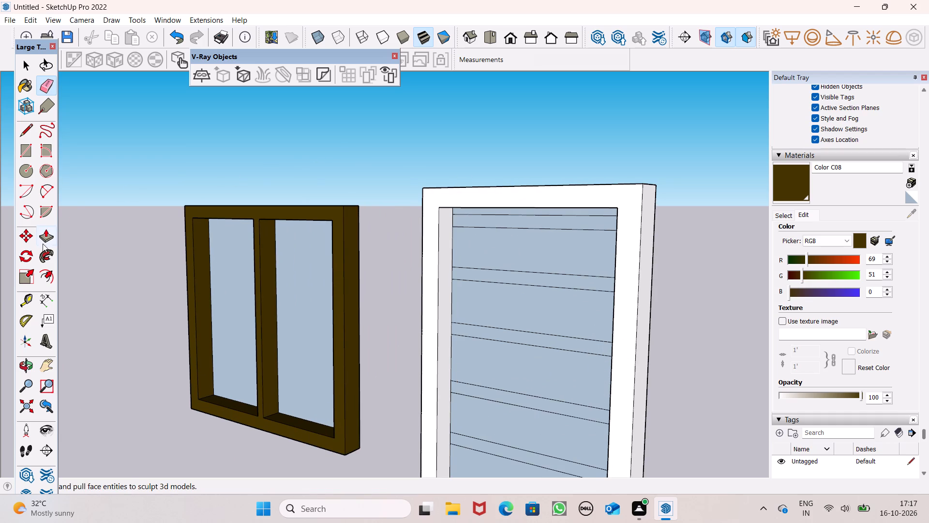
left_click(49, 235)
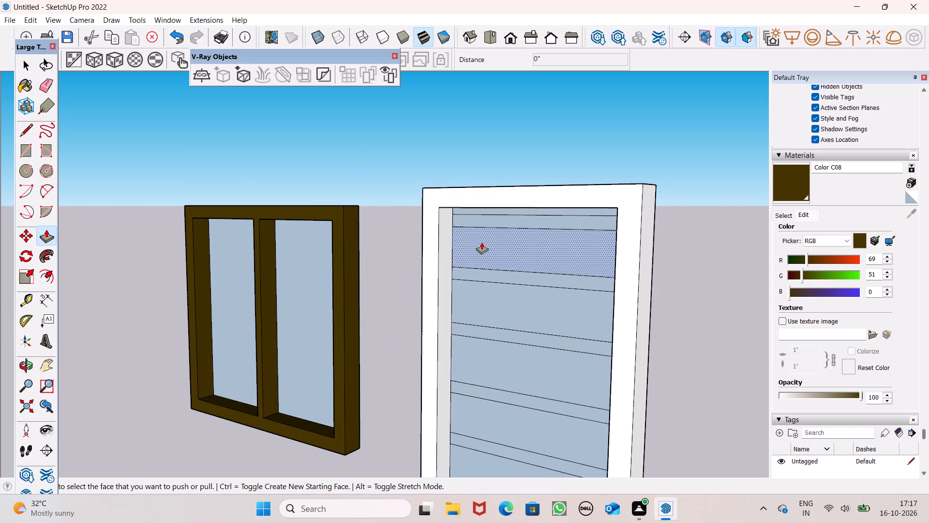
scroll(482, 242, "up", 4)
left_click_drag(494, 197, 471, 188)
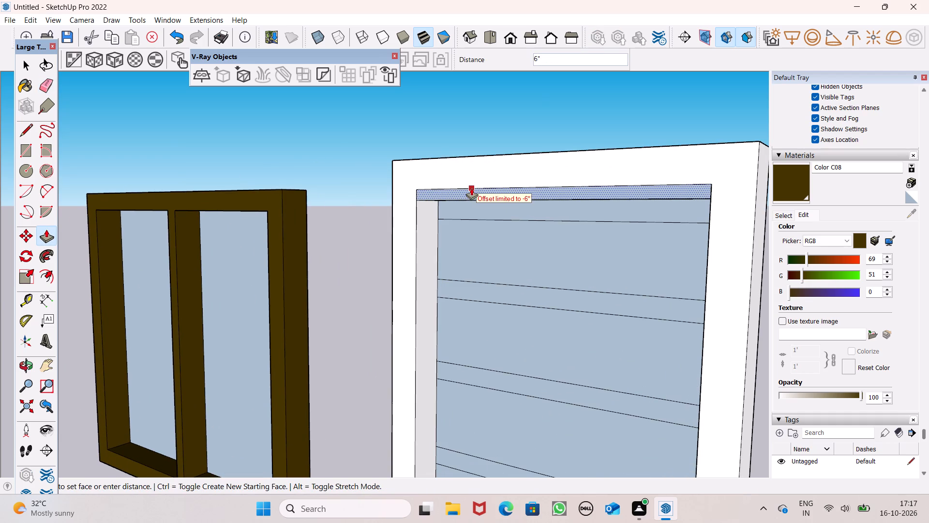
left_click_drag(471, 188, 469, 177)
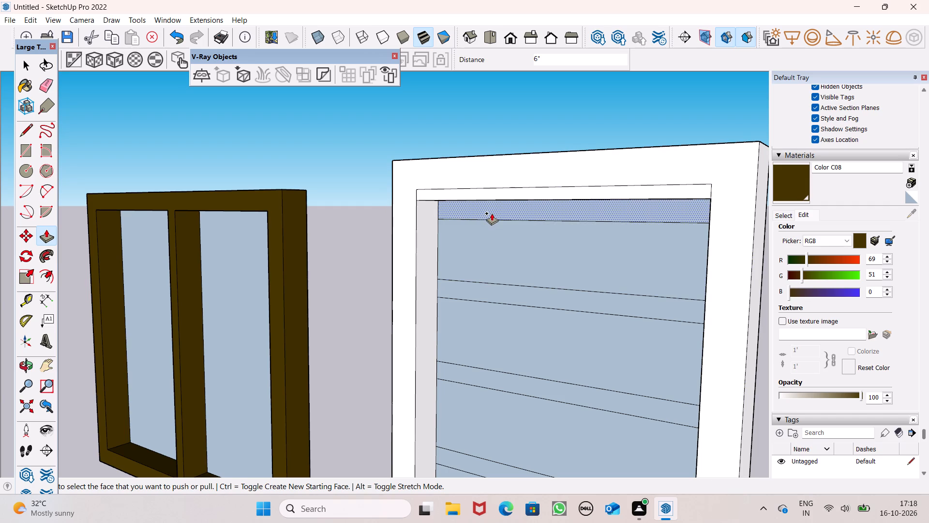
left_click_drag(492, 213, 415, 256)
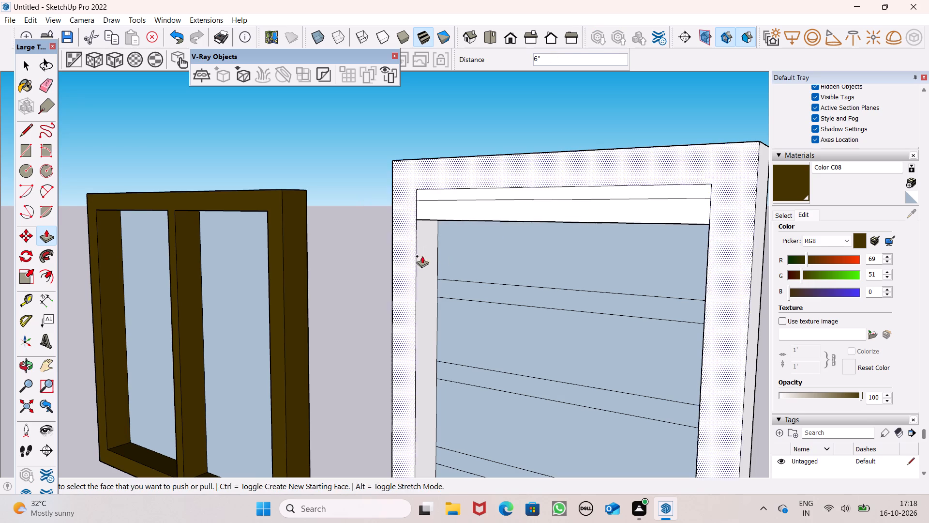
left_click_drag(450, 262, 412, 311)
scroll(438, 198, "down", 3)
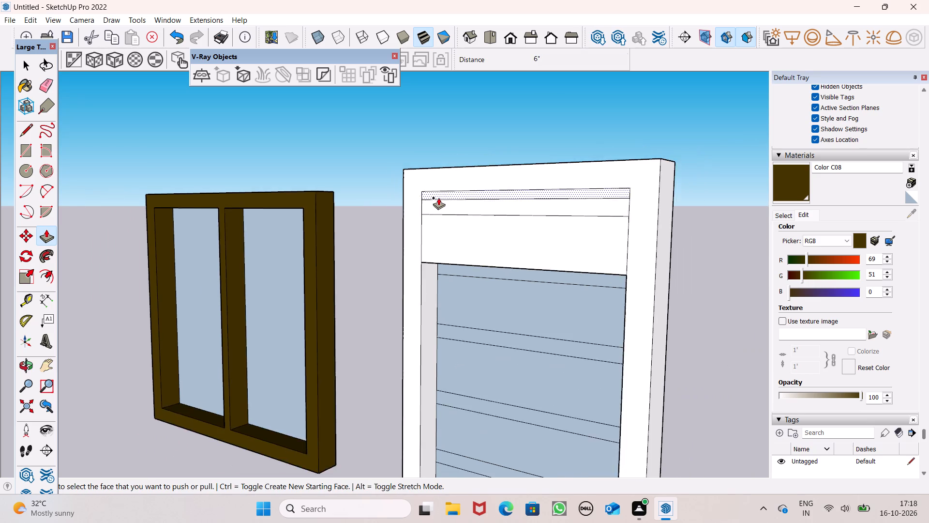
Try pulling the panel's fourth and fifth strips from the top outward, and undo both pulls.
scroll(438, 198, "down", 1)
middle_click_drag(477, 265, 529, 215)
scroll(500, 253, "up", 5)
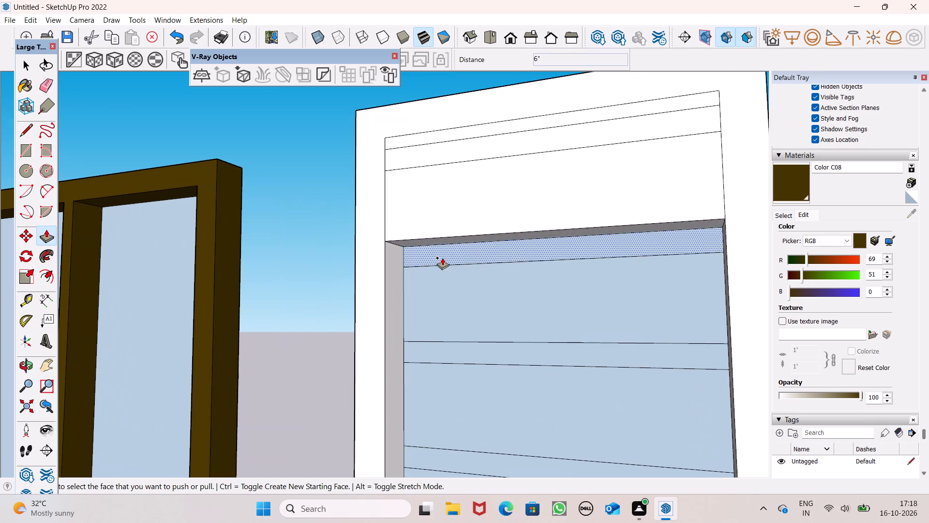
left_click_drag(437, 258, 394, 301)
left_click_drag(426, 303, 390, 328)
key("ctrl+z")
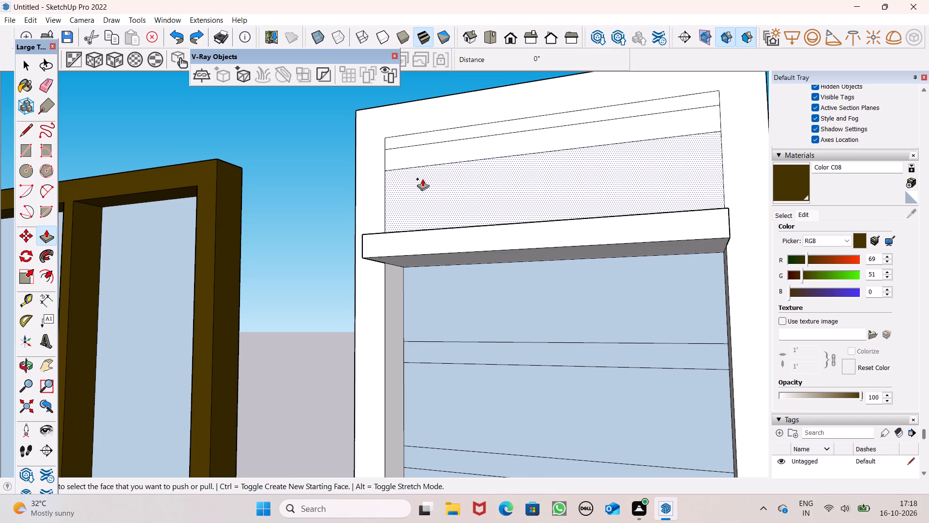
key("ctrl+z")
Pull the panel's fourth and fifth strips from the top out 6", flush with the frame.
scroll(446, 236, "down", 4)
middle_click_drag(445, 277, 518, 305)
scroll(436, 283, "up", 6)
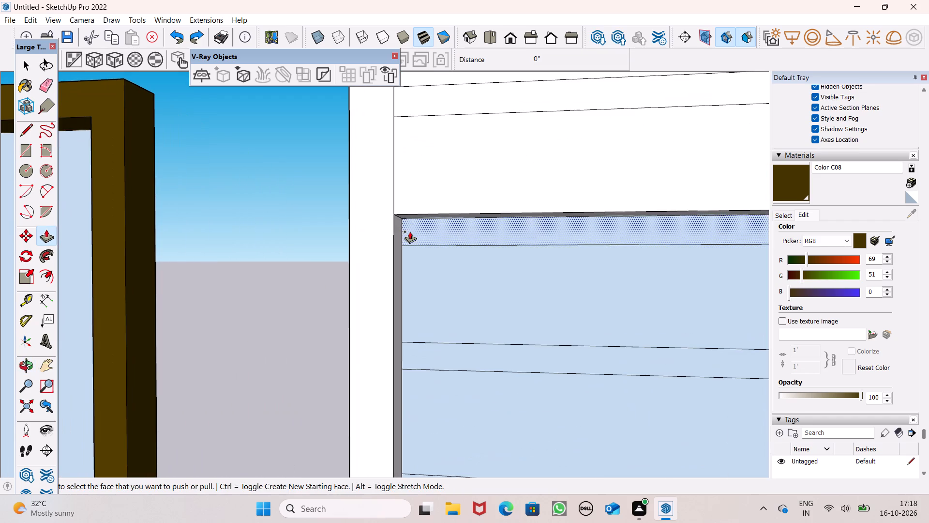
left_click_drag(406, 231, 392, 250)
left_click_drag(407, 277, 374, 206)
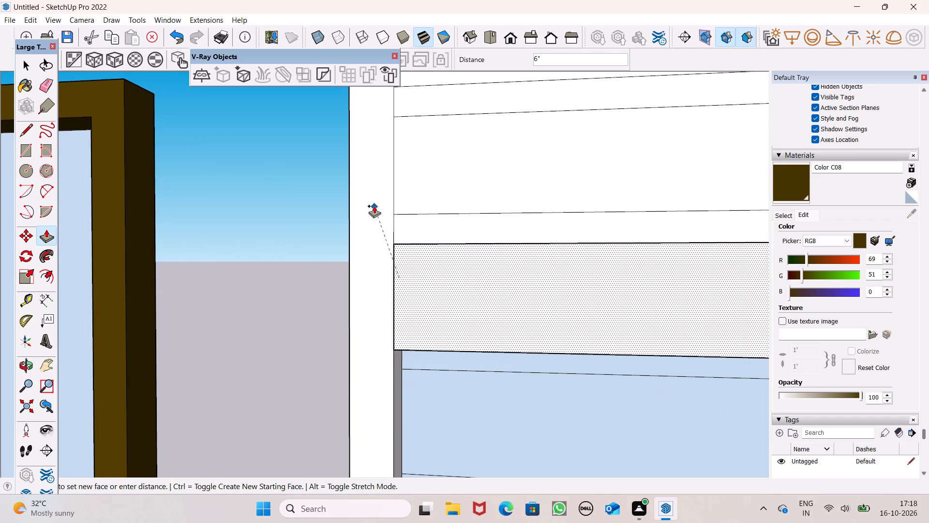
left_click_drag(374, 206, 375, 208)
Pull the panel's sixth and seventh strips from the top out 6", flush with the frame.
scroll(397, 221, "down", 6)
scroll(414, 298, "up", 5)
left_click_drag(405, 310, 388, 360)
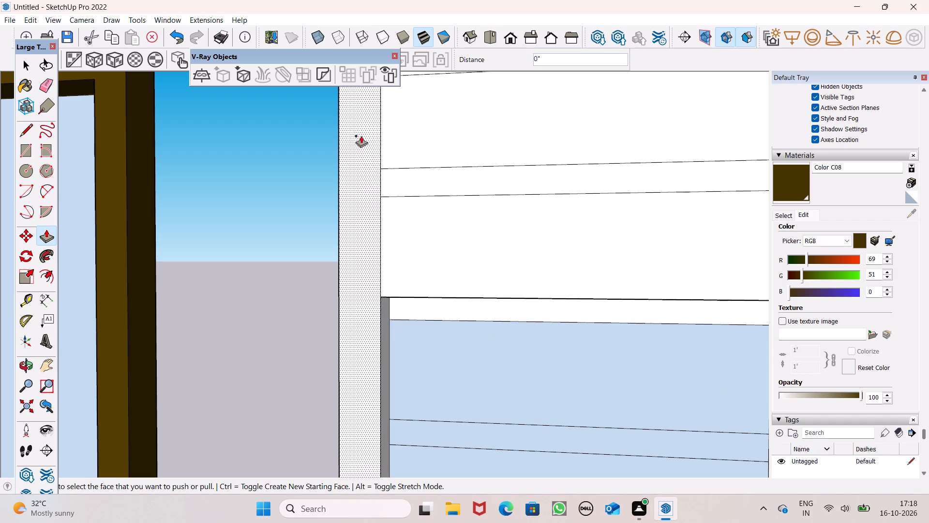
scroll(362, 158, "down", 5)
scroll(433, 262, "up", 1)
scroll(388, 186, "down", 4)
scroll(419, 253, "up", 3)
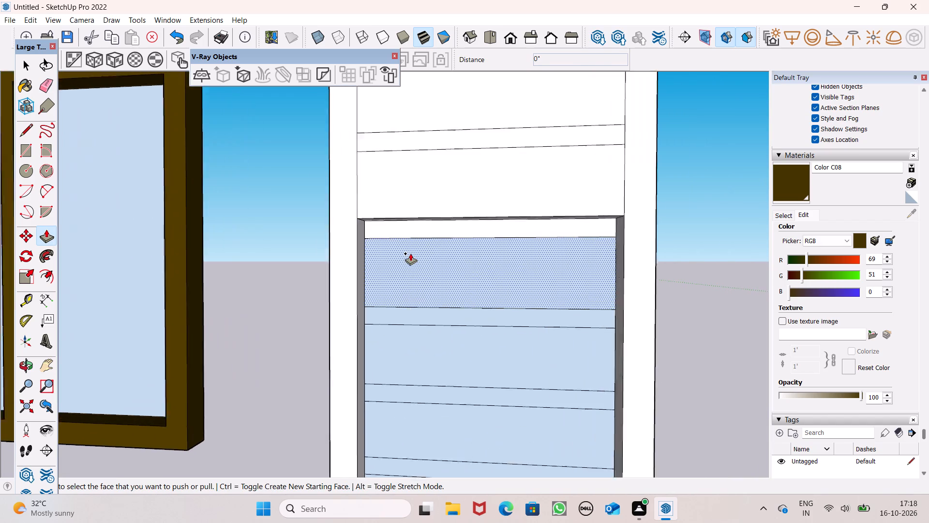
scroll(410, 253, "up", 7)
left_click_drag(372, 225, 314, 275)
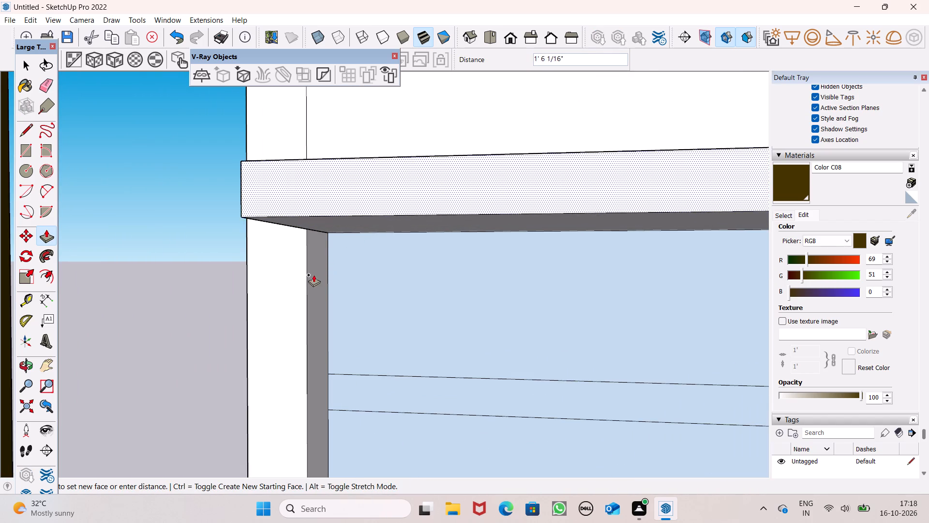
left_click_drag(314, 275, 310, 277)
left_click_drag(340, 277, 275, 233)
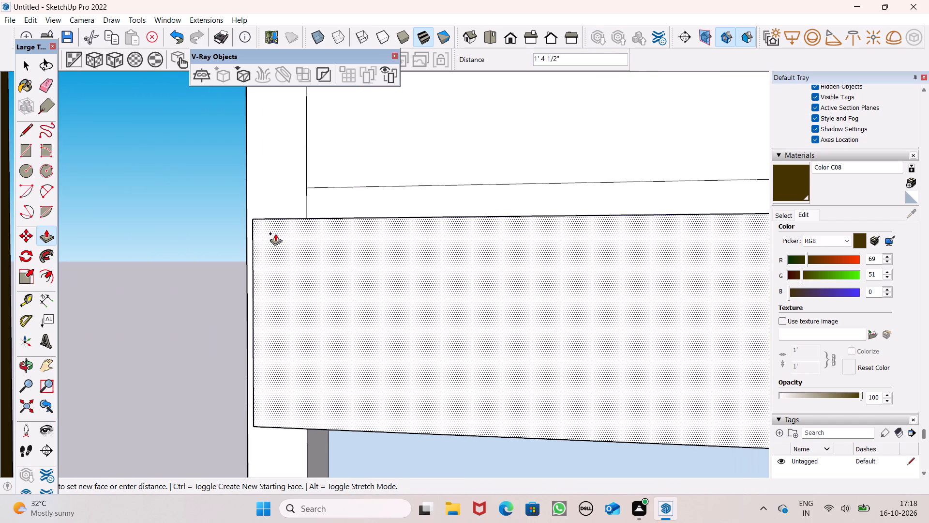
left_click_drag(275, 233, 271, 175)
scroll(279, 173, "down", 7)
scroll(356, 267, "up", 3)
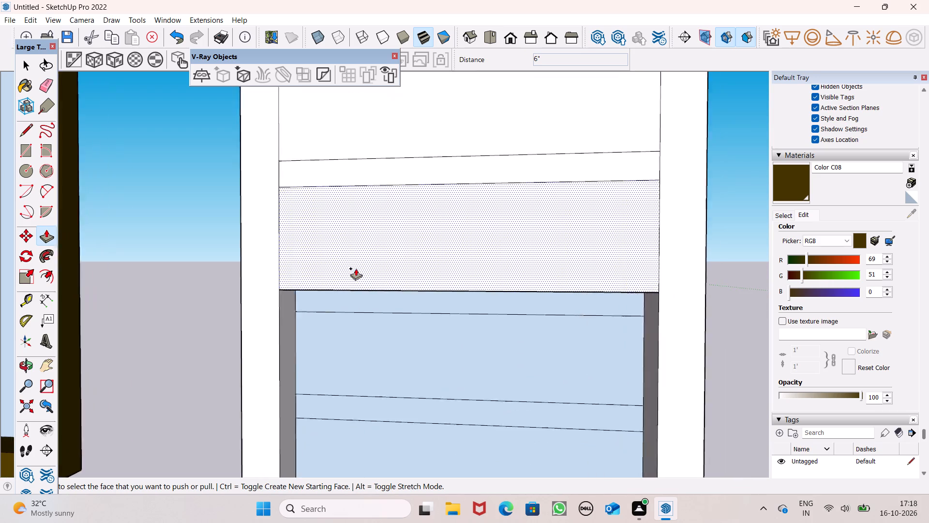
scroll(356, 268, "up", 1)
scroll(314, 149, "down", 6)
scroll(334, 236, "down", 5)
scroll(331, 276, "up", 7)
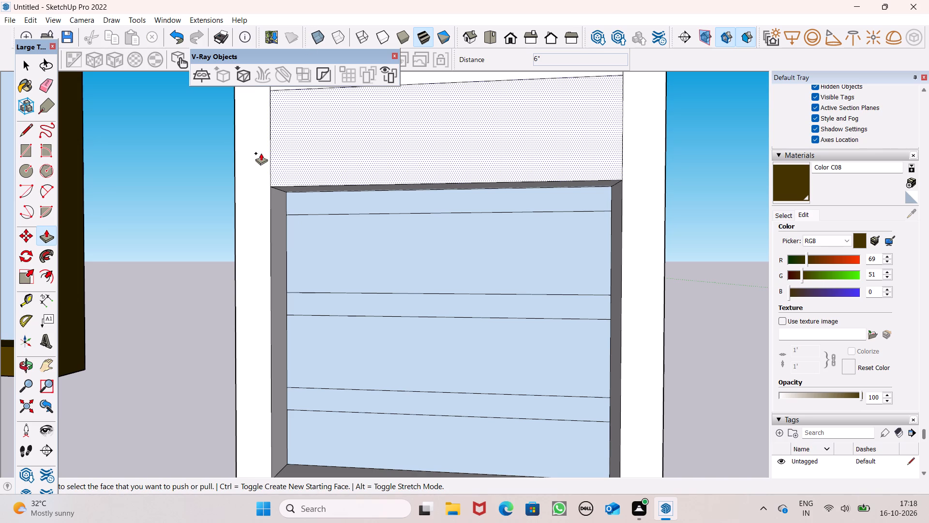
Pull the panel's eighth and ninth strips from the top out 6", flush with the frame.
scroll(332, 210, "down", 2)
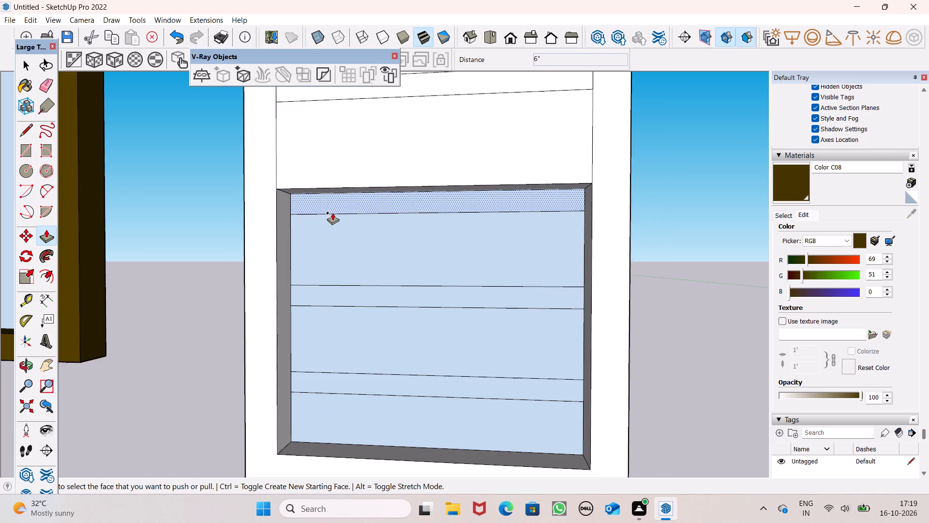
left_click_drag(345, 207, 284, 246)
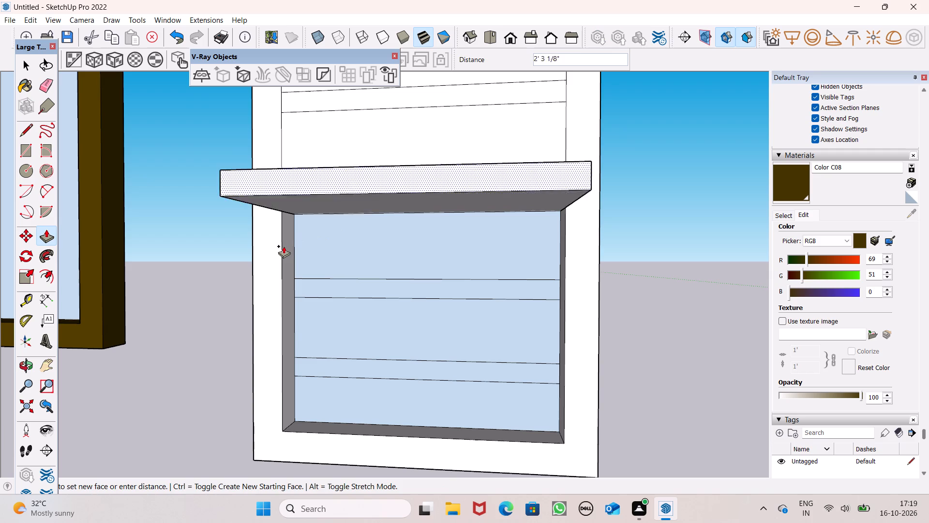
left_click_drag(284, 246, 281, 245)
left_click_drag(309, 246, 292, 299)
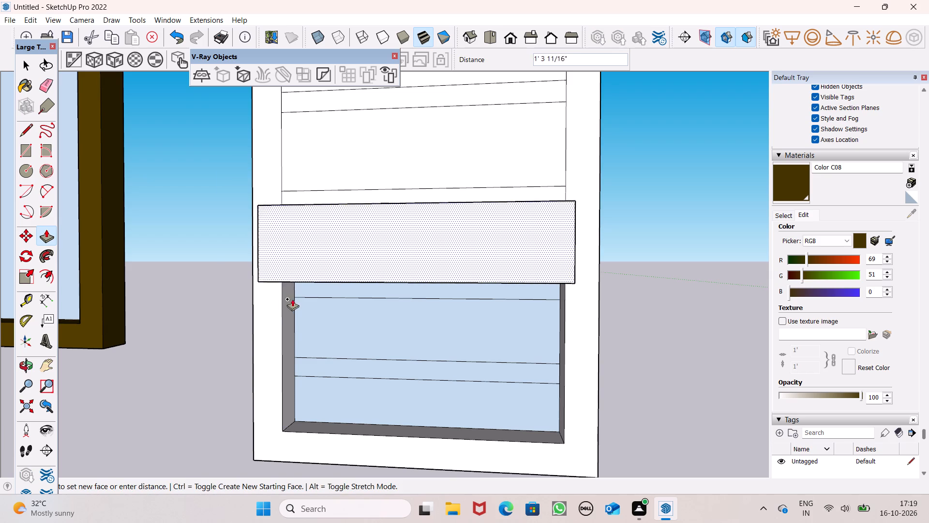
left_click_drag(292, 299, 292, 299)
scroll(316, 261, "down", 3)
middle_click_drag(333, 277, 434, 334)
scroll(375, 292, "up", 5)
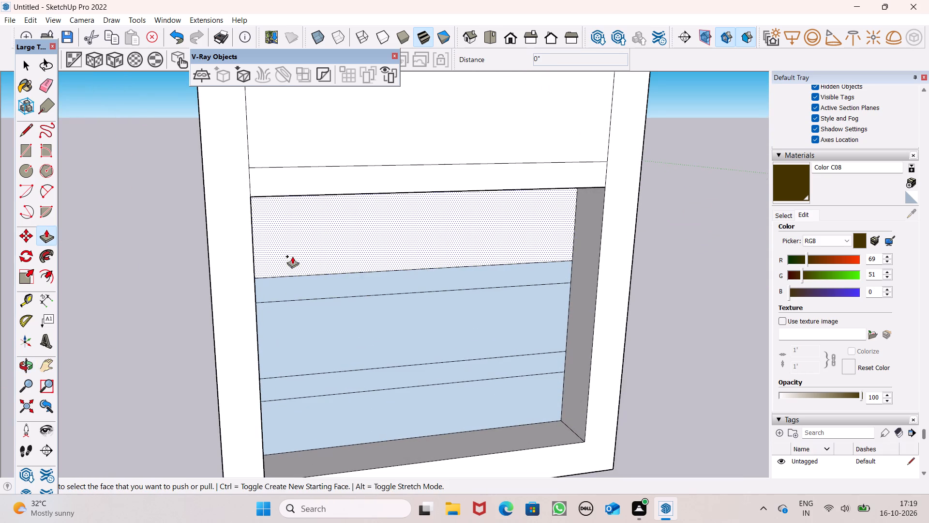
left_click_drag(289, 256, 253, 277)
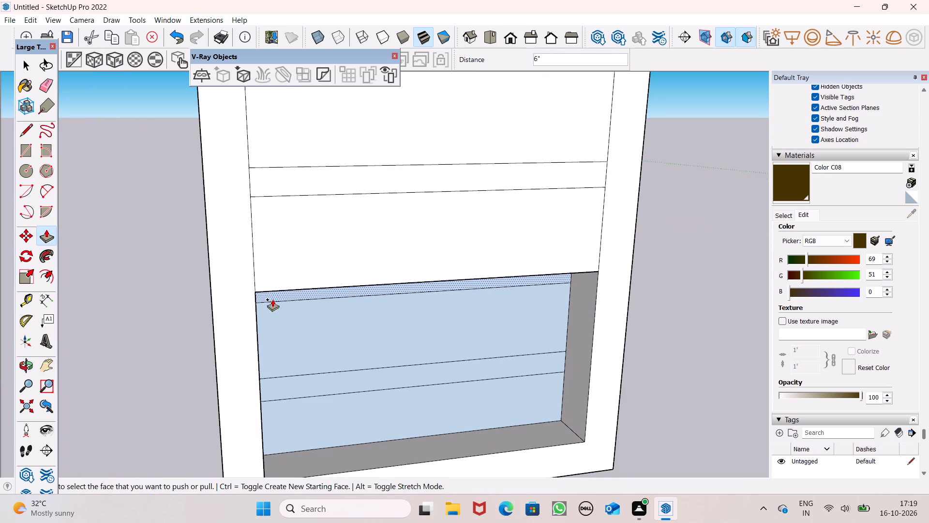
Pull the panel's bottom four recessed strips out 6", flush with the frame.
left_click_drag(272, 299, 252, 313)
left_click_drag(270, 333, 256, 343)
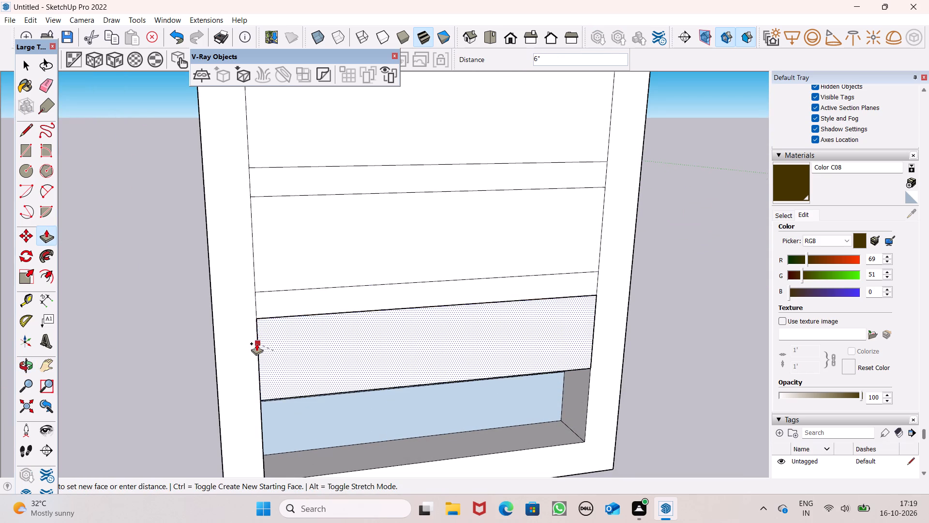
left_click_drag(256, 343, 258, 336)
scroll(275, 274, "down", 4)
scroll(272, 224, "down", 6)
middle_click_drag(294, 301, 289, 246)
scroll(289, 306, "up", 7)
left_click_drag(270, 309, 237, 310)
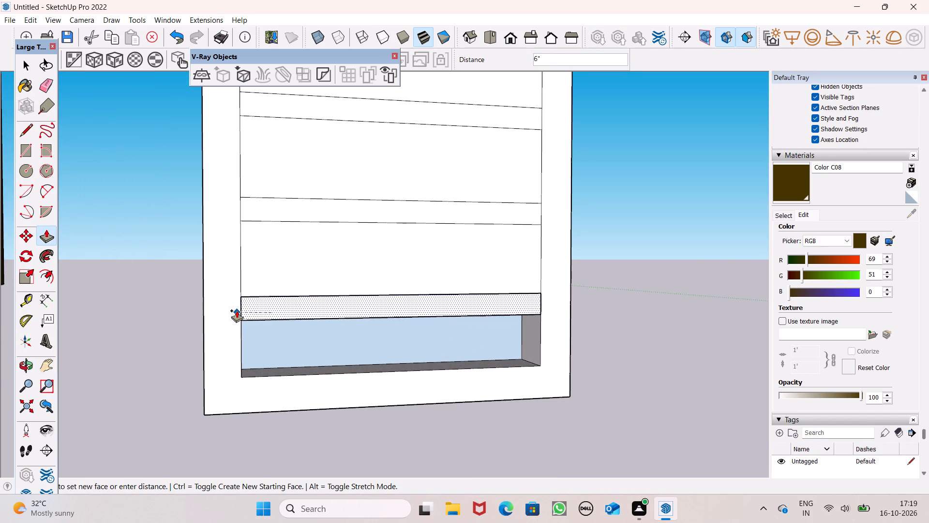
left_click_drag(237, 310, 239, 311)
left_click_drag(258, 348, 230, 326)
Paint the strip panel's front frame face and its outer side facing the window with brown Color C08.
scroll(286, 256, "down", 10)
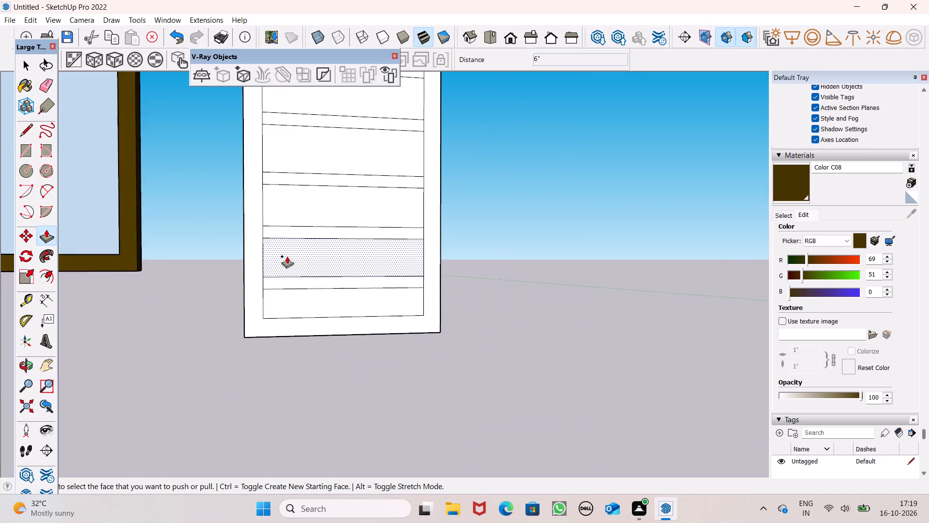
scroll(287, 256, "down", 4)
middle_click_drag(288, 271, 549, 291)
left_click(780, 183)
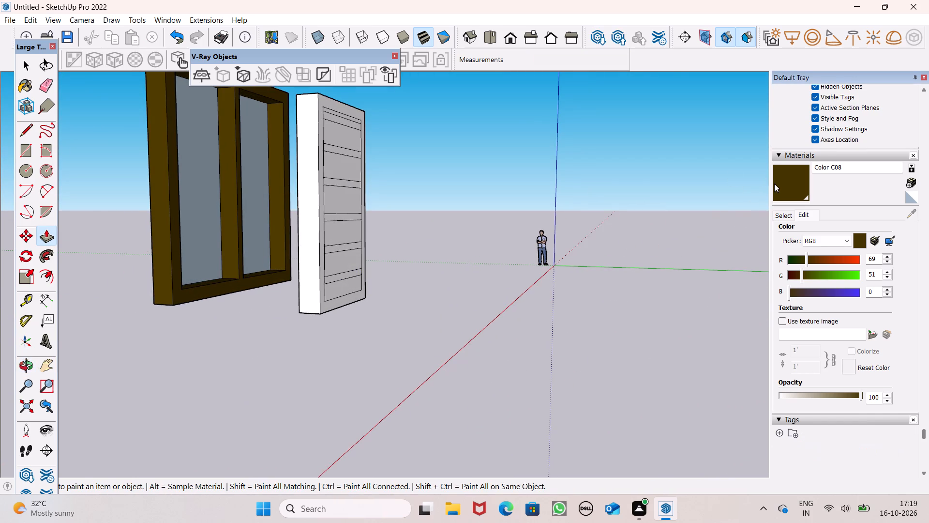
middle_click_drag(418, 172, 749, 196)
middle_click_drag(529, 185, 559, 206)
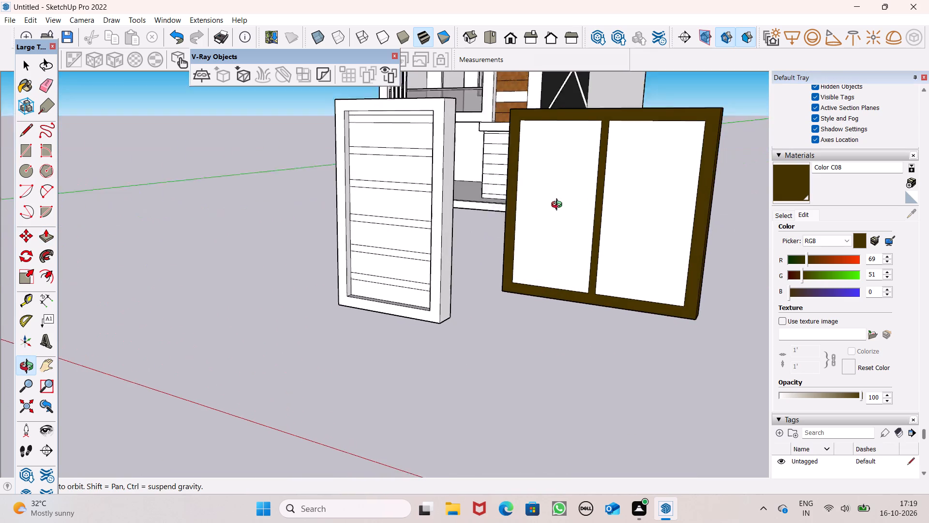
middle_click_drag(559, 206, 557, 207)
scroll(448, 183, "up", 5)
left_click(431, 178)
left_click(447, 174)
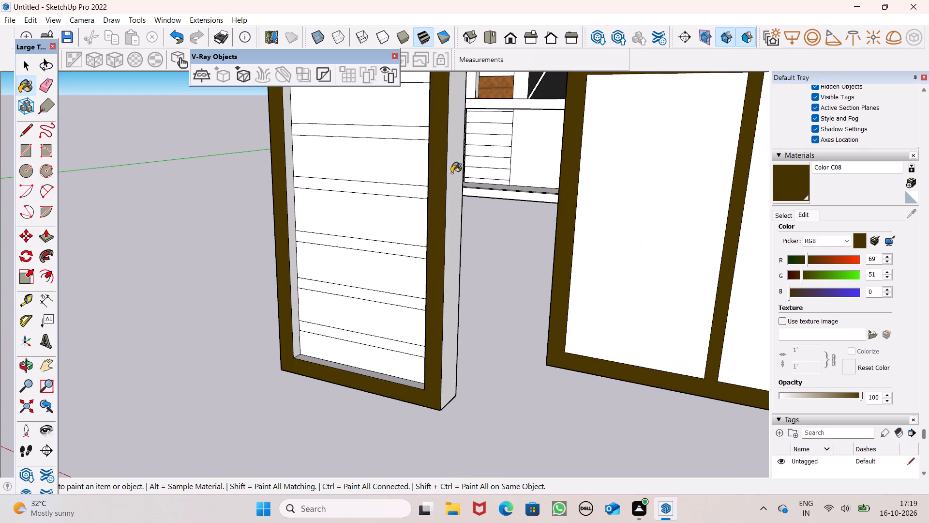
left_click(451, 172)
middle_click_drag(453, 172, 488, 170)
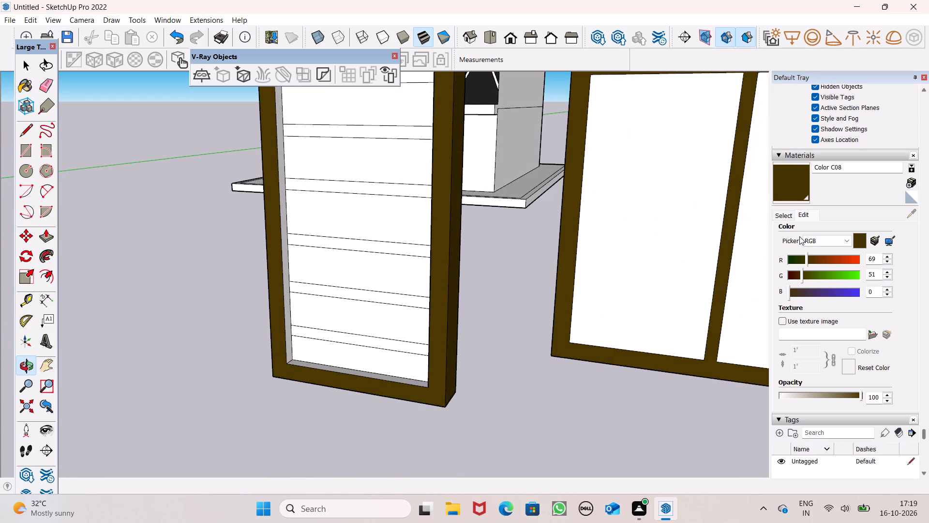
Set the red value of Color C08 to 80.
left_click(803, 261)
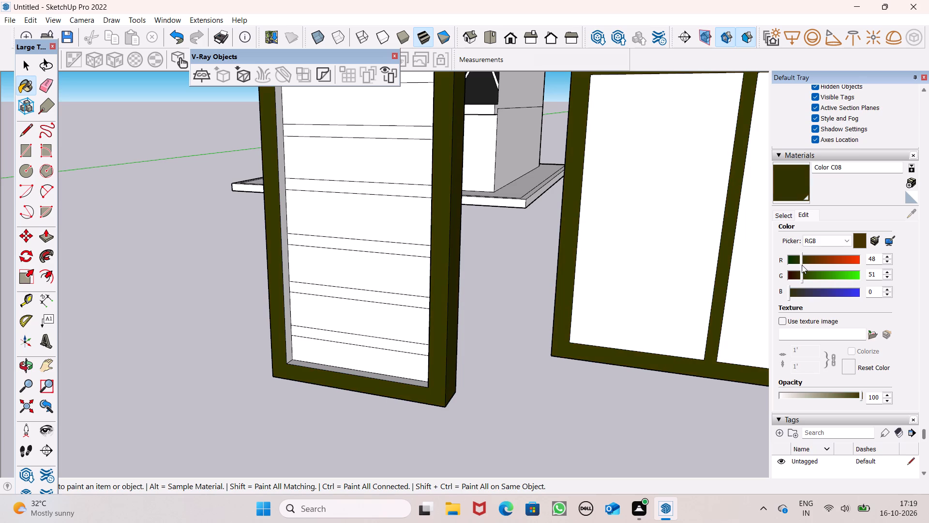
left_click_drag(800, 261, 811, 261)
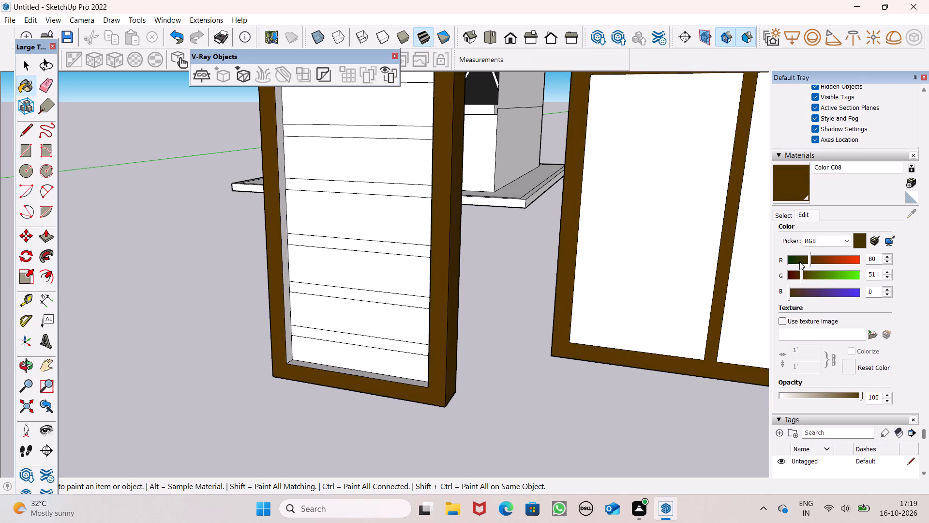
Repaint the strip panel's front frame face with the dark maroon Color L16 from the Colors collection.
left_click(791, 219)
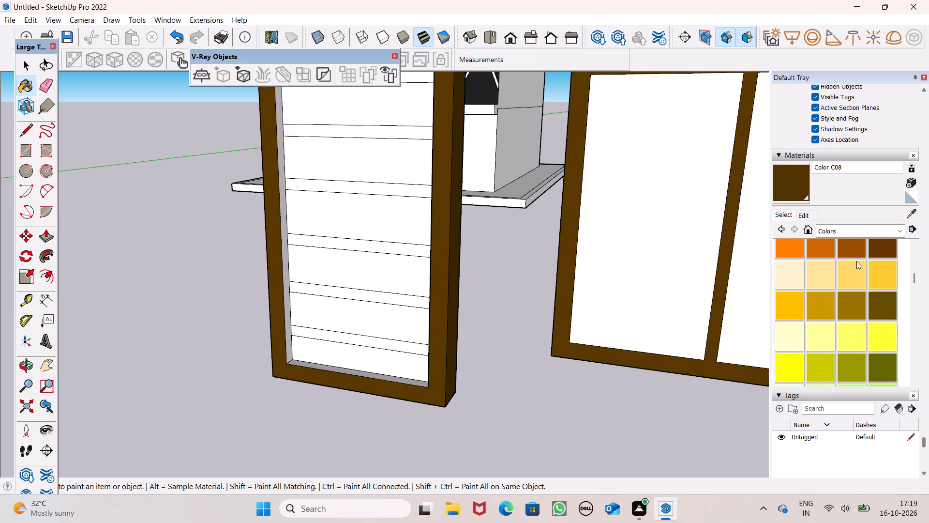
left_click(862, 247)
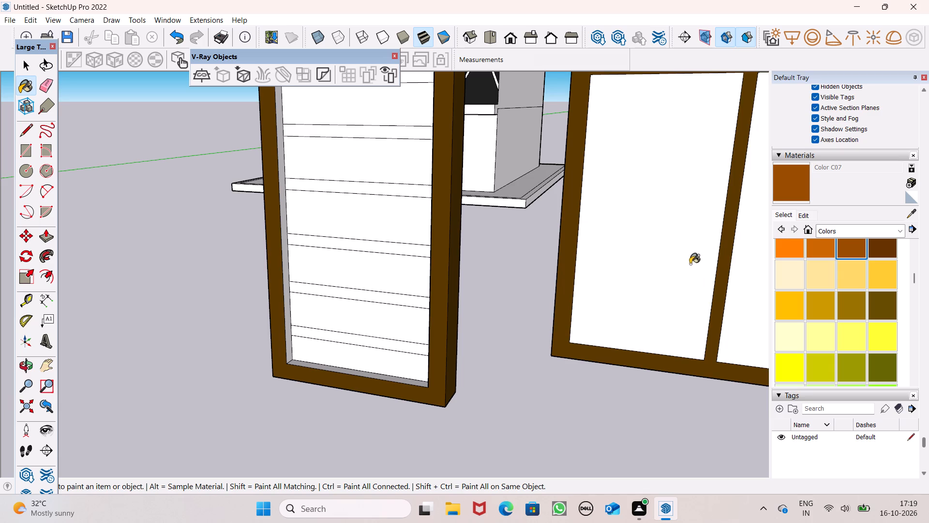
scroll(689, 266, "down", 4)
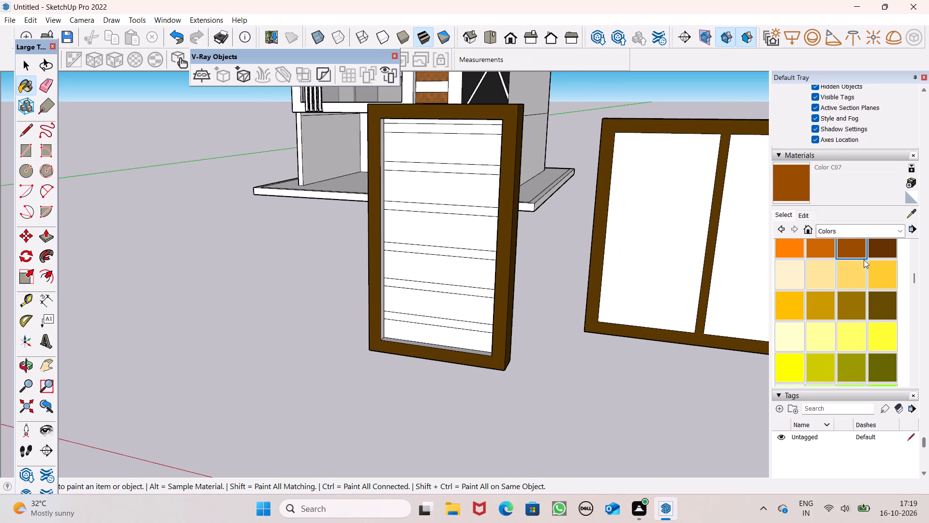
scroll(846, 306, "down", 8)
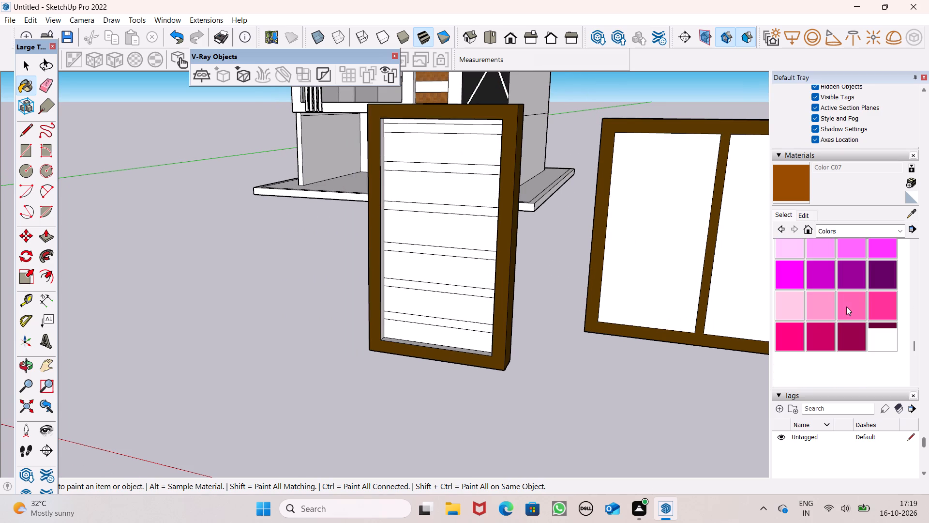
left_click(875, 331)
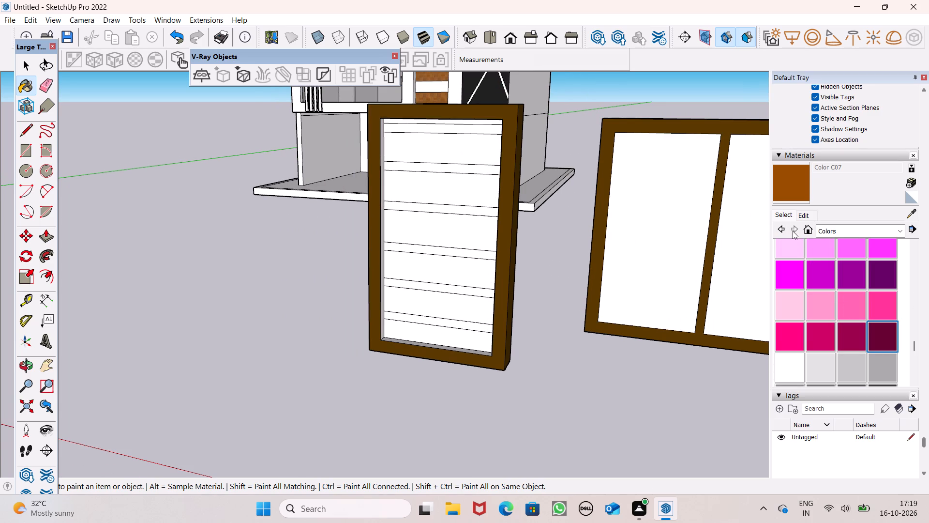
left_click(509, 205)
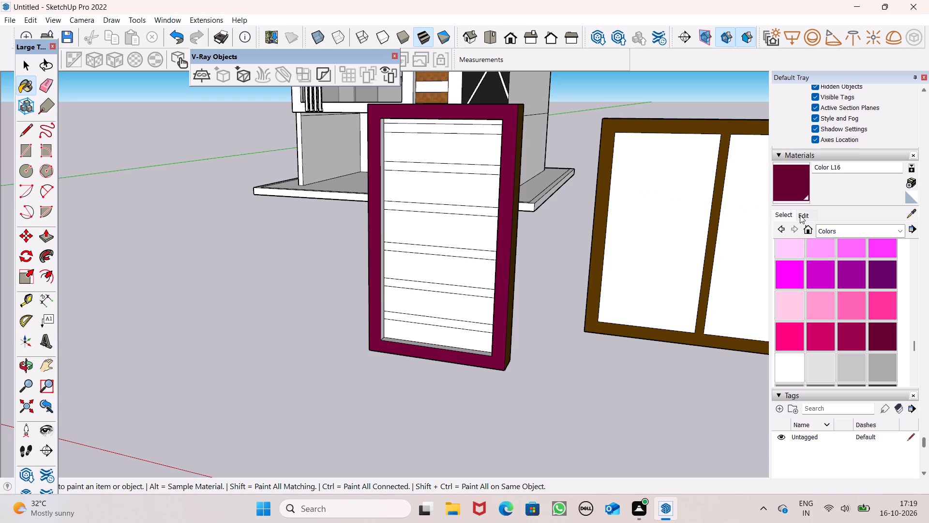
Edit Color L16 to a dark reddish brown with RGB values 69, 15, 19.
left_click(806, 216)
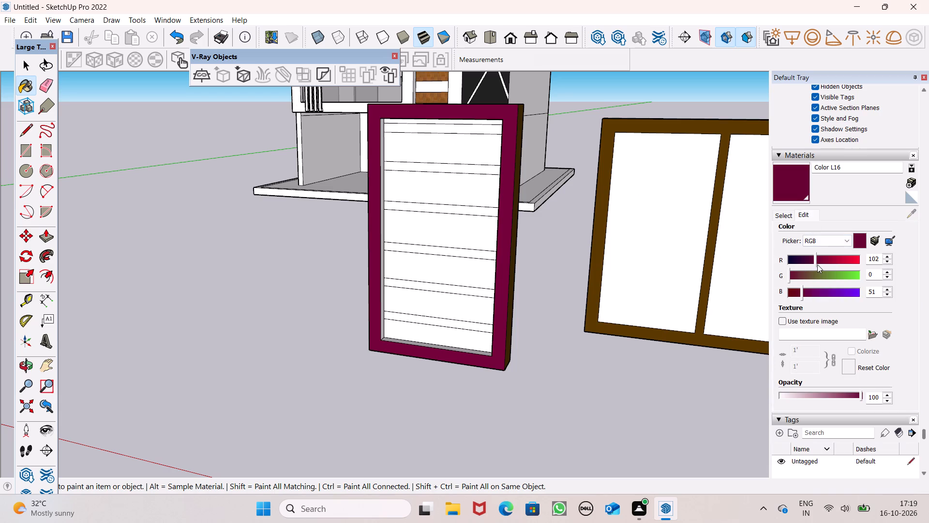
left_click_drag(816, 263, 811, 265)
left_click(792, 277)
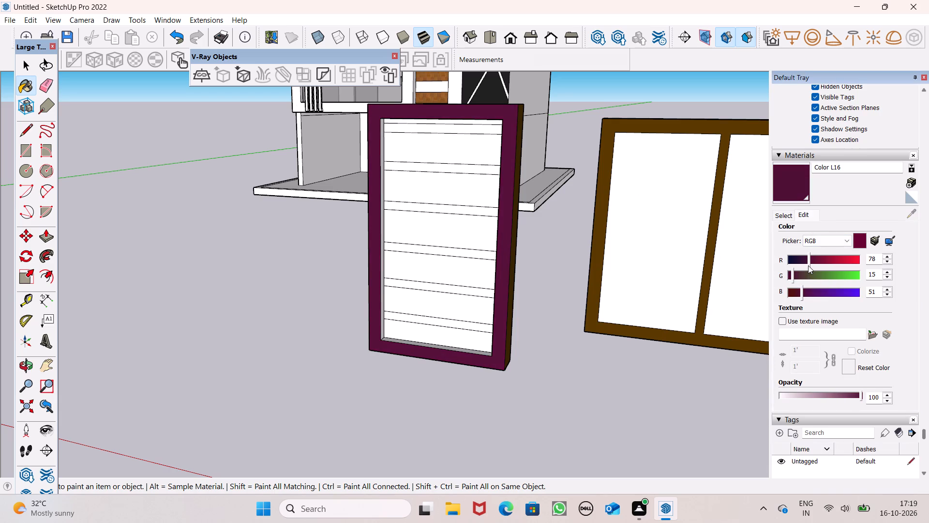
left_click(808, 265)
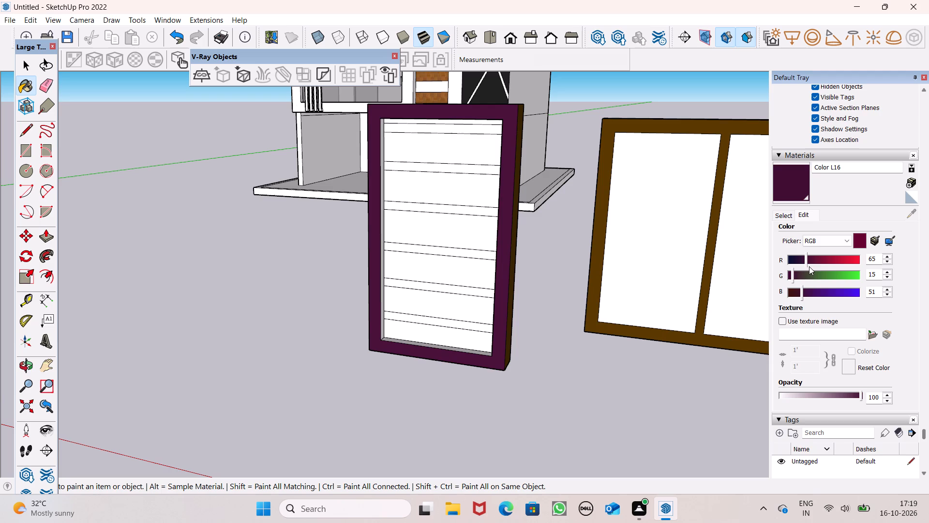
left_click(798, 293)
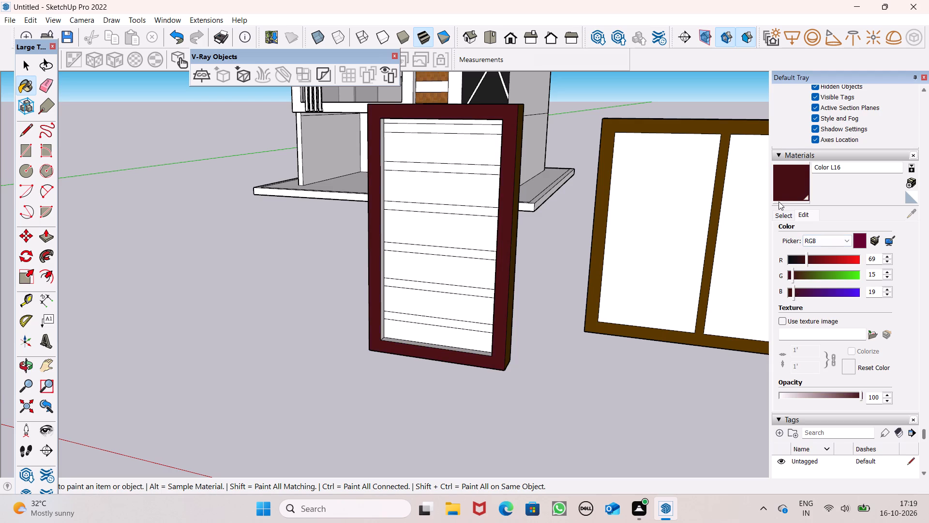
Paint the outer side of the strip panel's frame away from the window, and its top, with Color L16.
left_click(793, 190)
scroll(540, 159, "up", 3)
scroll(509, 154, "down", 5)
middle_click_drag(484, 153, 524, 151)
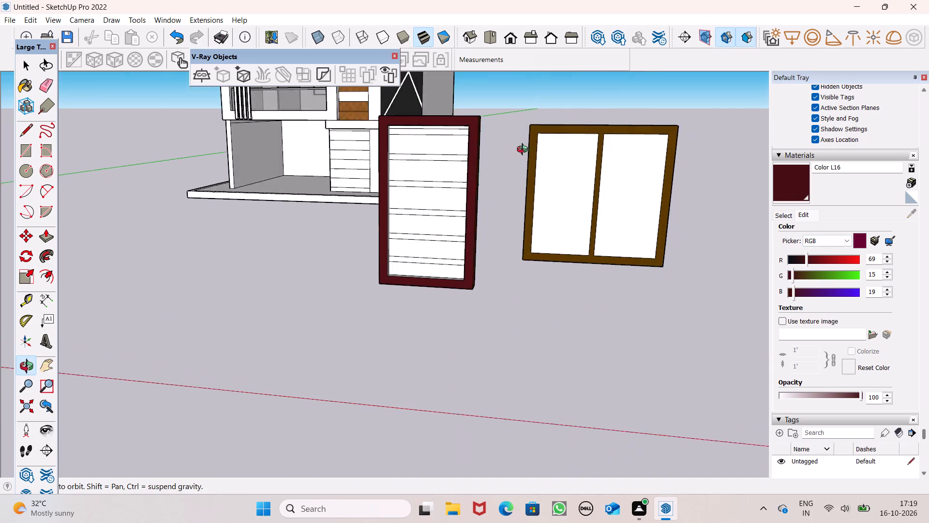
middle_click_drag(524, 151, 709, 146)
scroll(467, 164, "up", 1)
middle_click_drag(467, 176, 593, 204)
middle_click_drag(435, 147, 442, 225)
scroll(351, 153, "up", 3)
left_click(360, 151)
left_click(360, 171)
middle_click_drag(418, 185, 258, 114)
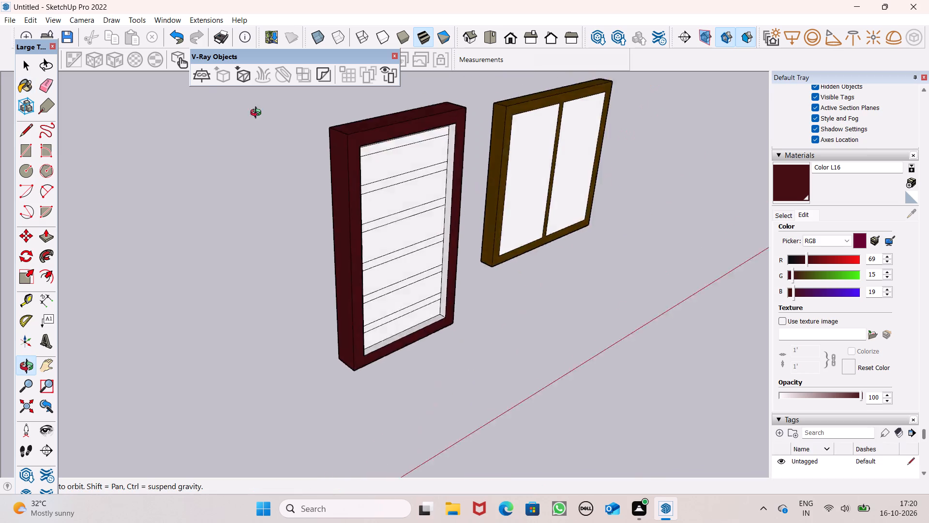
Paint the frame's inner side reveal on the recessed front and the frame's rear face with Color L16.
middle_click_drag(258, 114, 0, 54)
scroll(359, 168, "up", 2)
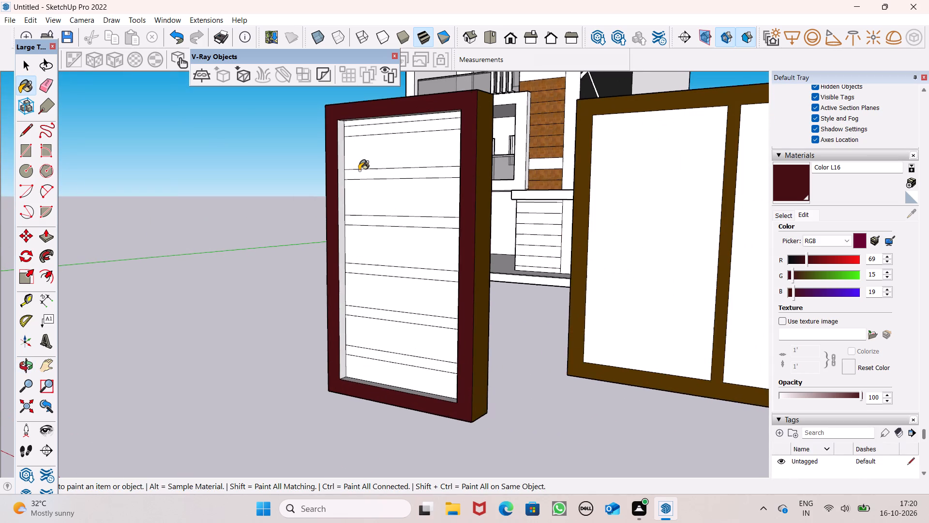
scroll(359, 170, "up", 3)
left_click(335, 184)
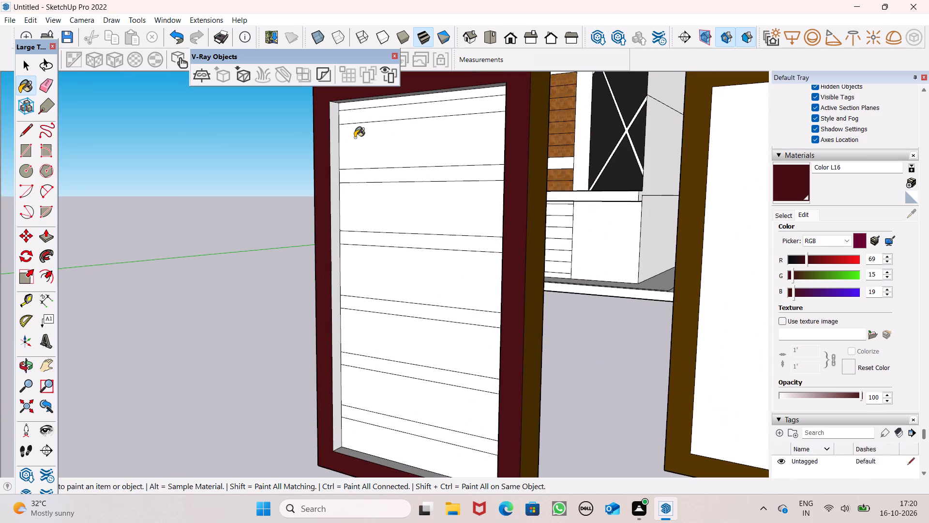
scroll(356, 135, "down", 5)
middle_click_drag(392, 166, 0, 229)
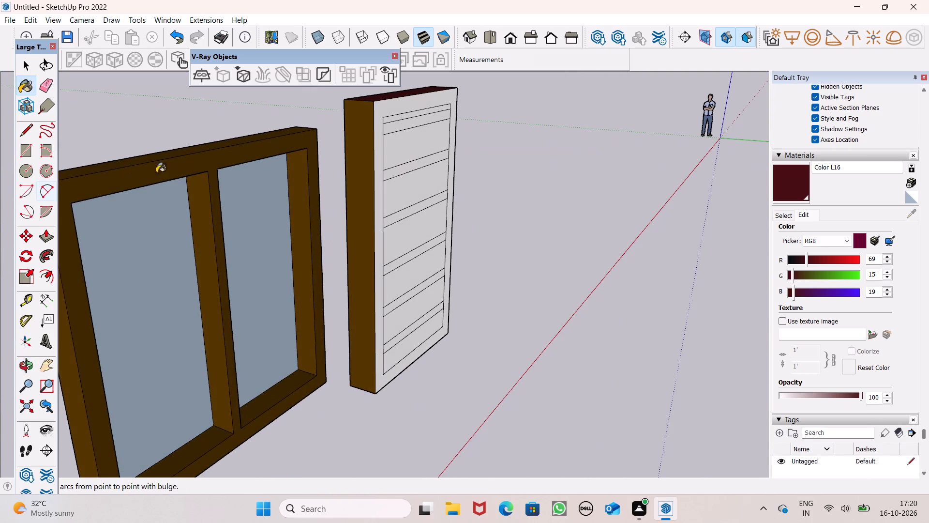
scroll(420, 180, "up", 1)
left_click(385, 103)
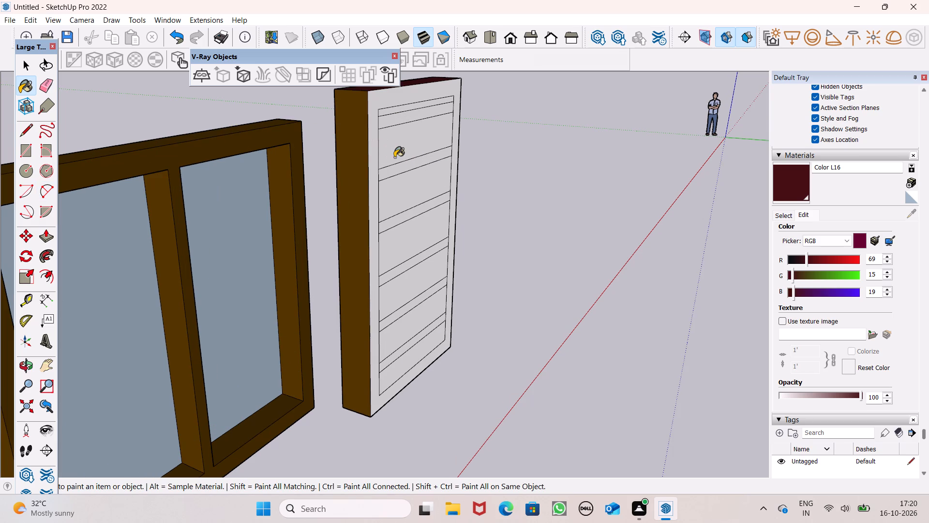
Paint the top strip and the uppermost wide strip on the panel's recessed front with Color L16.
middle_click_drag(405, 168, 805, 163)
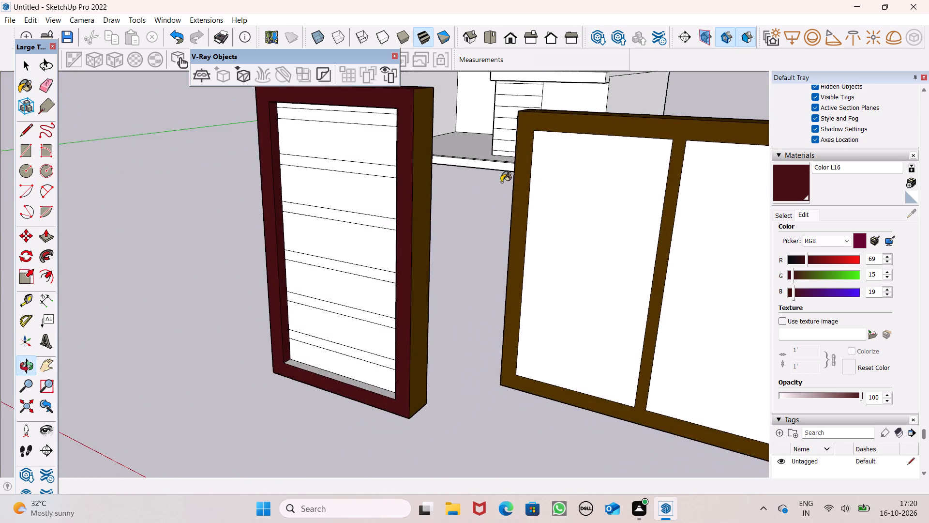
middle_click_drag(501, 182, 614, 146)
scroll(614, 143, "up", 1)
left_click(325, 122)
left_click(323, 139)
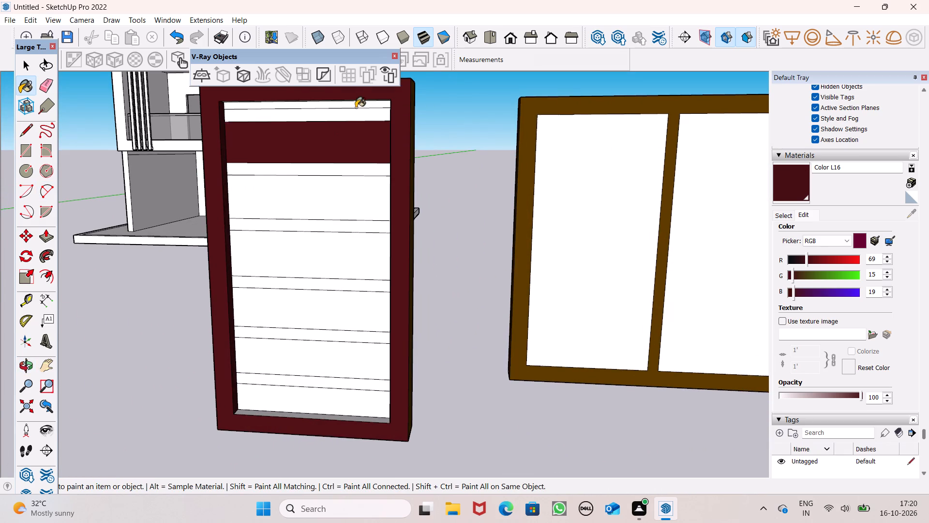
scroll(359, 103, "up", 6)
left_click(360, 102)
scroll(378, 100, "down", 6)
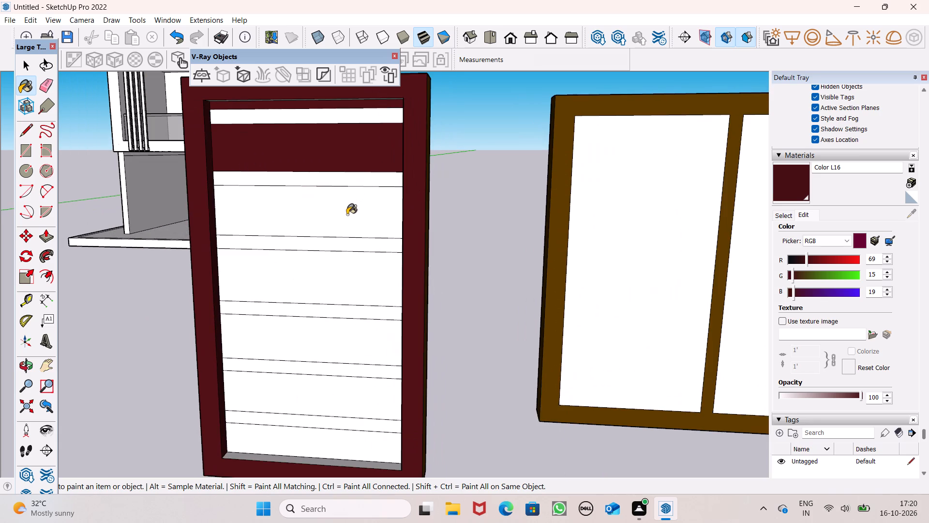
Paint the remaining wide strips on the panel's recessed front, down to the bottom one, with Color L16, leaving the narrow strips white.
scroll(344, 217, "up", 4)
left_click(348, 210)
scroll(446, 128, "down", 7)
scroll(383, 216, "up", 5)
left_click(382, 217)
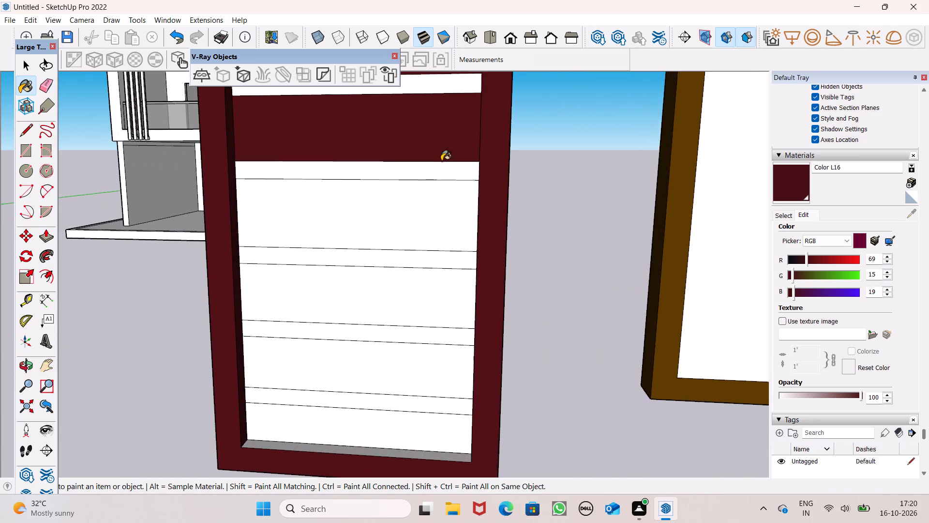
scroll(447, 154, "down", 6)
scroll(338, 291, "up", 4)
left_click(417, 212)
left_click(420, 279)
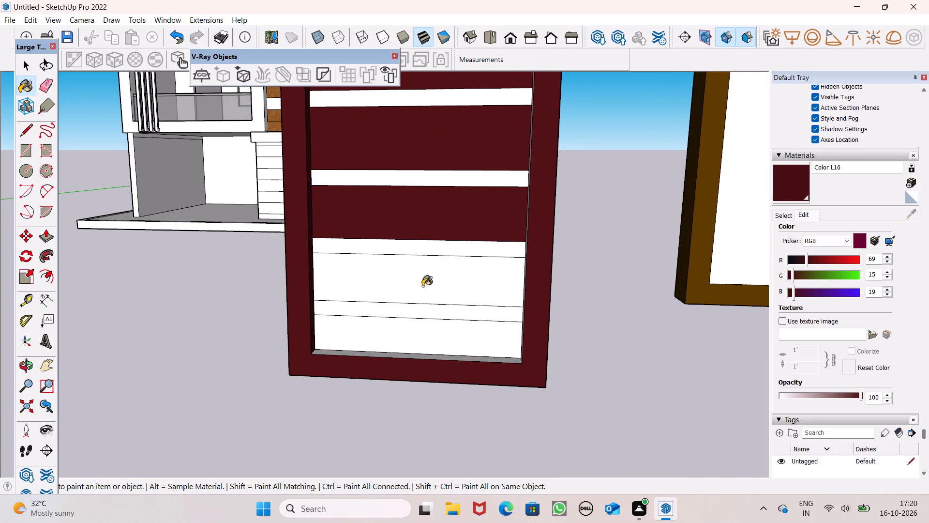
left_click(418, 343)
scroll(466, 264, "down", 6)
scroll(419, 86, "down", 6)
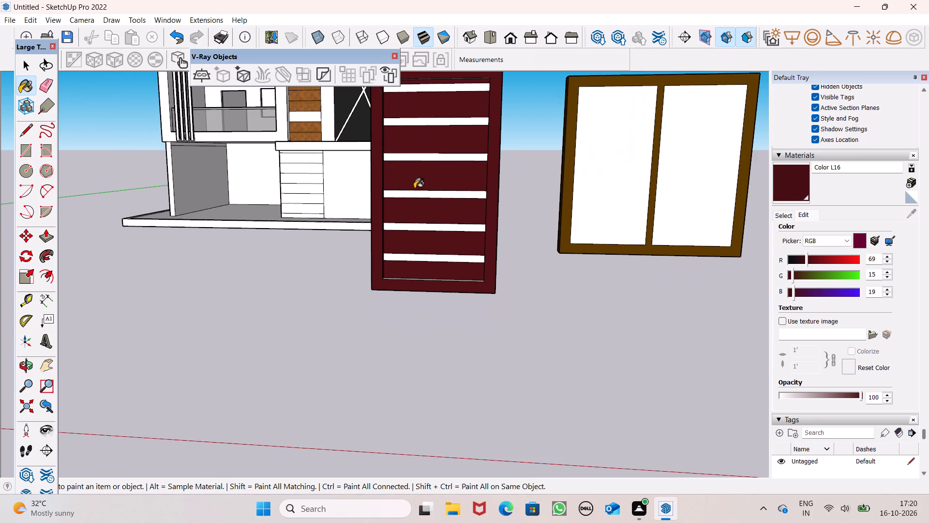
Paint the remaining unpainted inner side reveal of the strip panel's frame, on the window side, with Color L16.
scroll(421, 276, "down", 3)
middle_click_drag(422, 284, 670, 246)
scroll(420, 212, "up", 12)
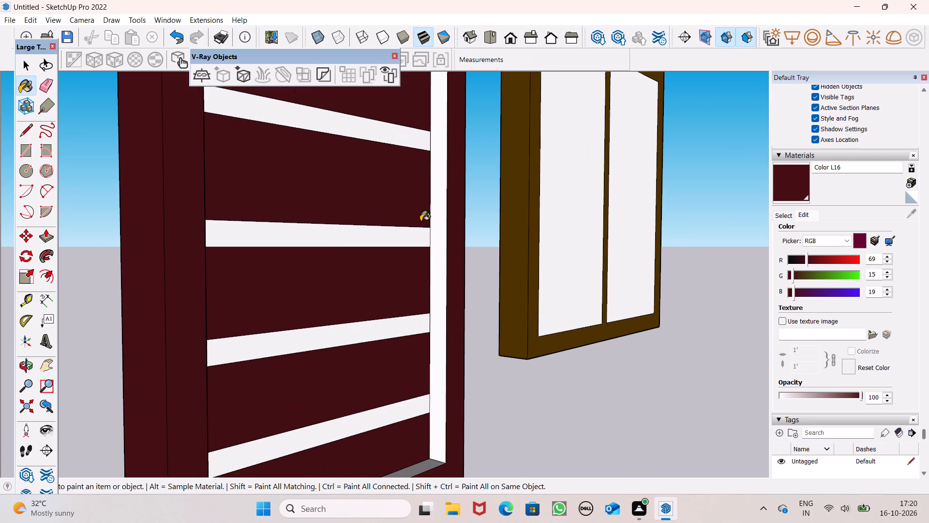
scroll(420, 221, "up", 1)
left_click(433, 226)
scroll(445, 189, "down", 6)
scroll(389, 314, "up", 1)
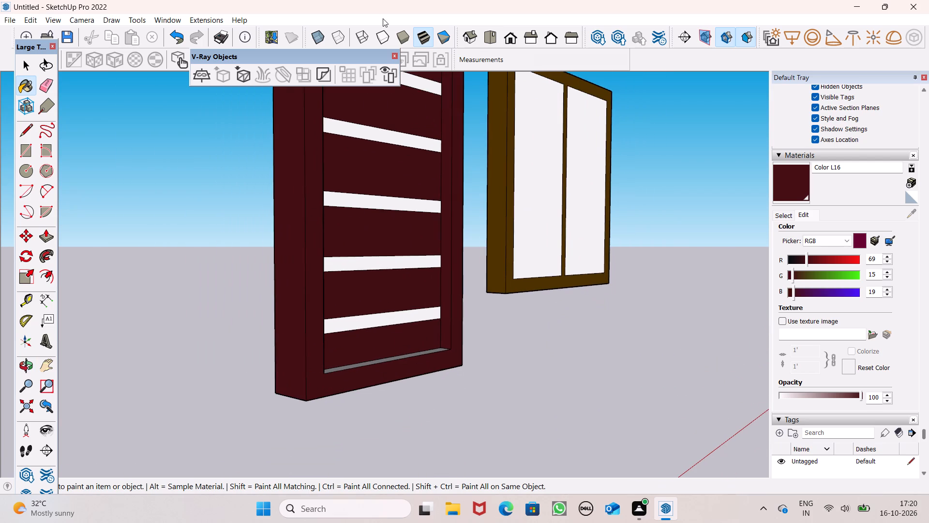
Paint the bottom inner reveal of the strip panel's frame with Color L16.
scroll(431, 326, "down", 3)
middle_click_drag(435, 343, 266, 486)
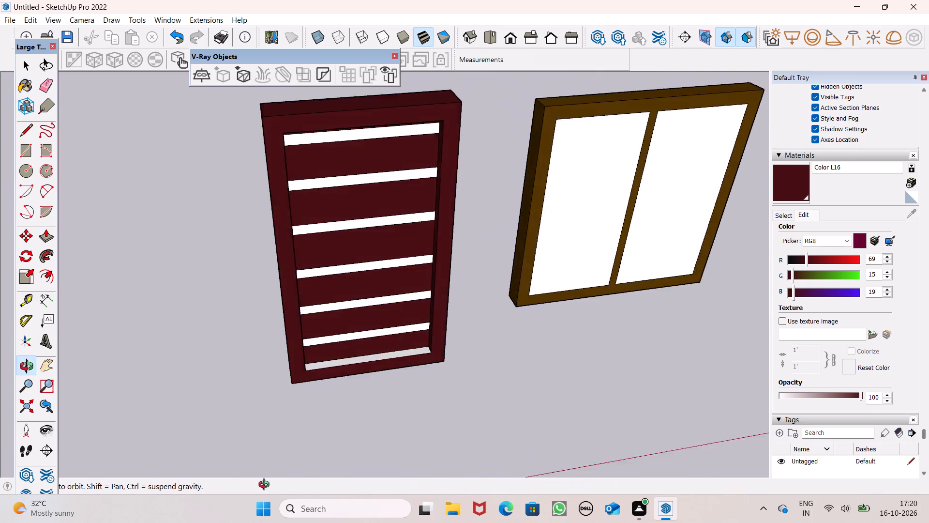
middle_click_drag(266, 486, 229, 416)
scroll(286, 405, "up", 4)
middle_click_drag(378, 366, 47, 444)
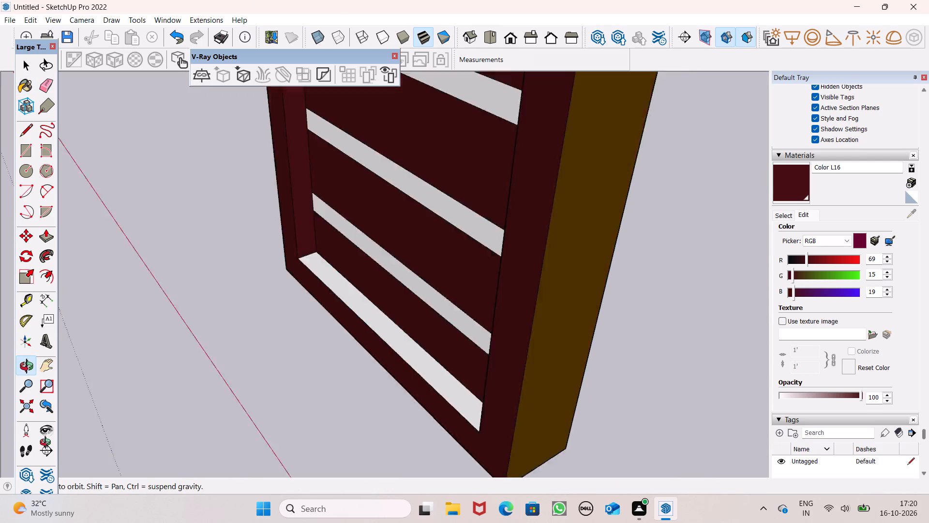
middle_click_drag(47, 444, 52, 439)
middle_click_drag(80, 436, 138, 426)
left_click(392, 341)
scroll(392, 341, "down", 5)
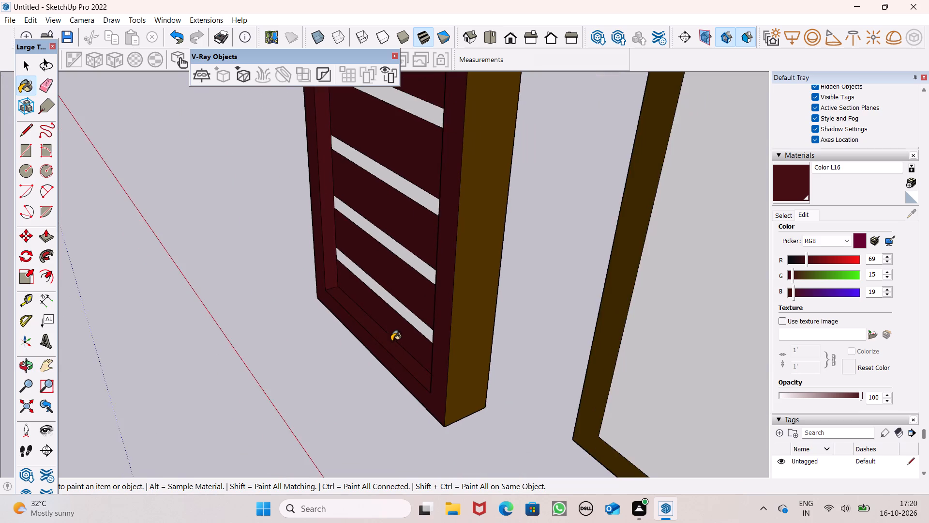
Paint the underside of the frame's top member, above the recessed strips, with Color L16.
middle_click_drag(401, 354, 570, 190)
scroll(525, 281, "down", 6)
middle_click_drag(481, 268, 517, 212)
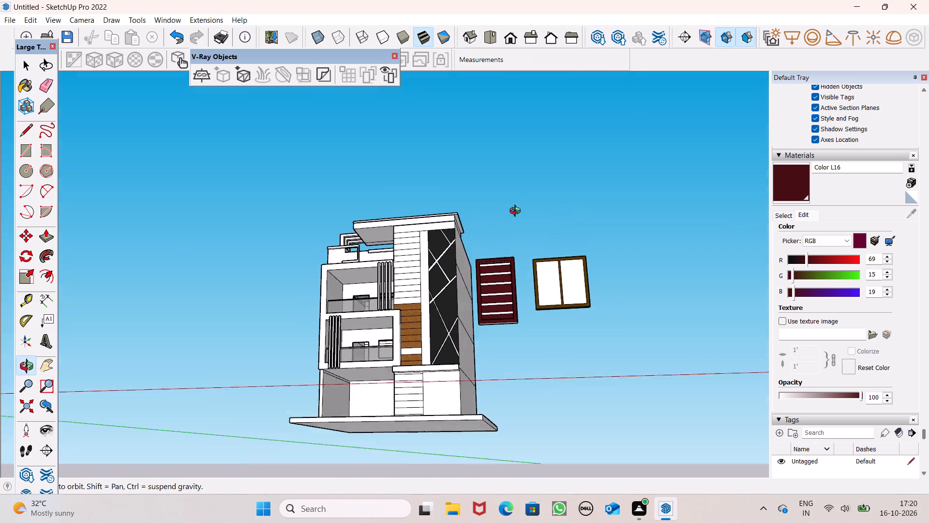
middle_click_drag(517, 212, 523, 205)
scroll(520, 243, "up", 20)
scroll(520, 243, "up", 7)
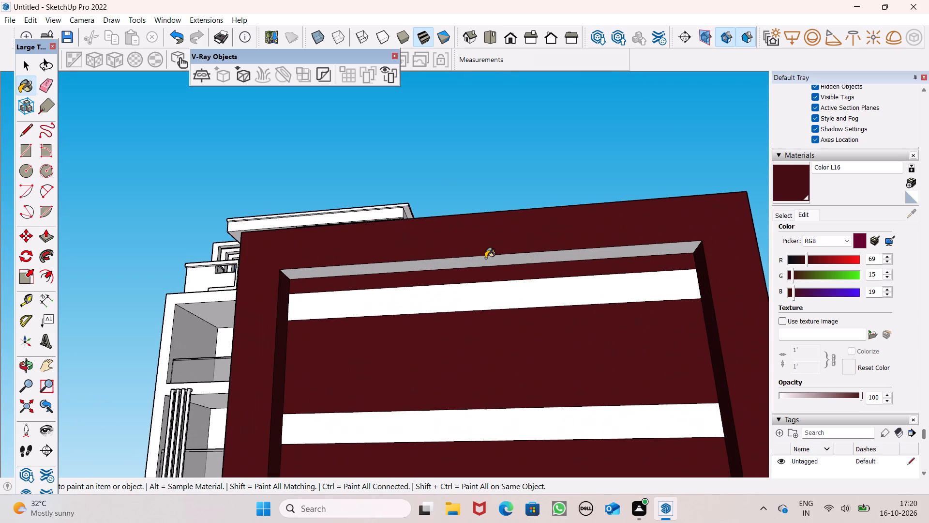
left_click(500, 256)
Paint the brown outer side of the strip panel's frame that faces the window with Color L16.
scroll(499, 260, "down", 6)
middle_click_drag(509, 271, 316, 358)
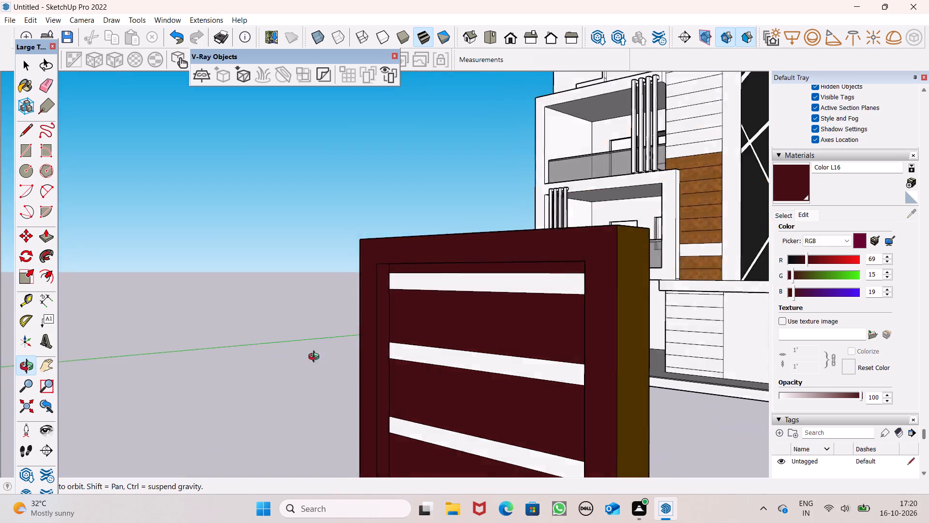
middle_click_drag(316, 358, 138, 379)
scroll(350, 274, "down", 3)
middle_click_drag(378, 301, 331, 455)
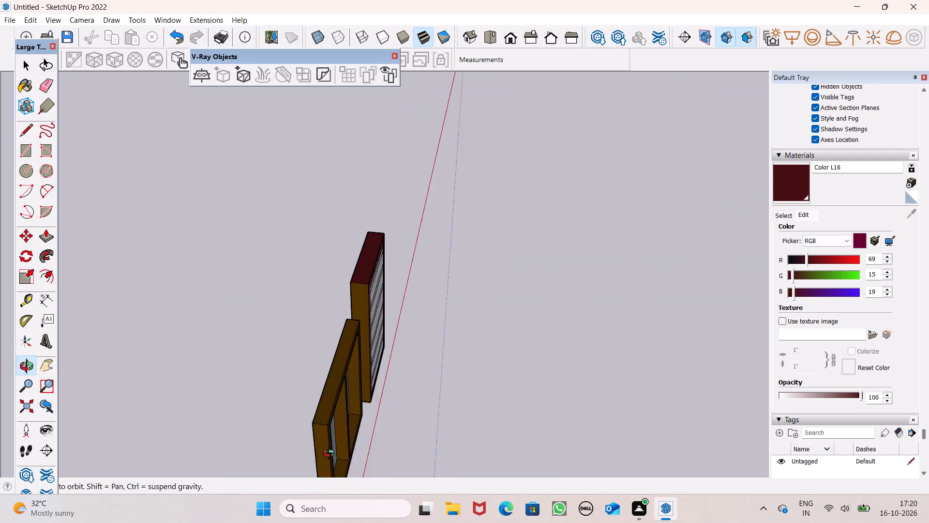
middle_click_drag(331, 455, 218, 443)
scroll(300, 307, "up", 4)
scroll(393, 240, "up", 5)
left_click(390, 268)
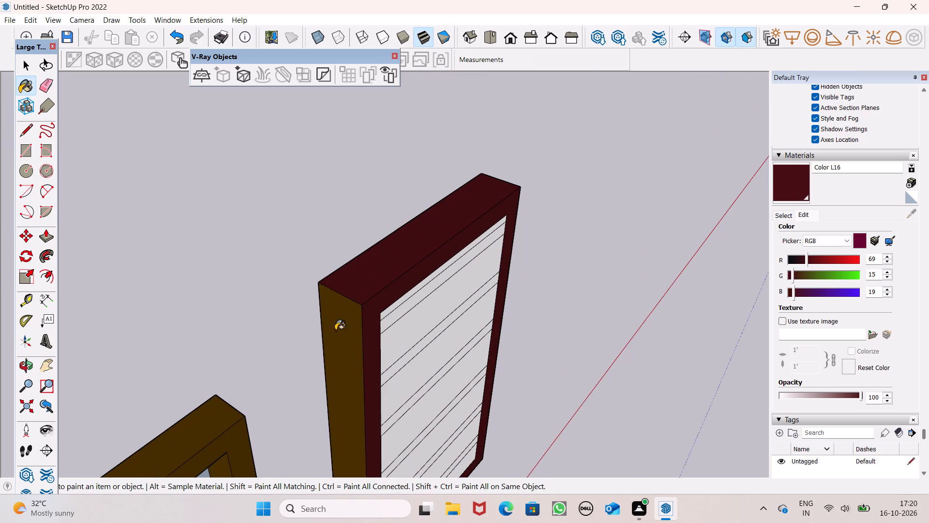
left_click(345, 316)
left_click(353, 289)
Paint the top strip and all the wide strips on the panel's rear side with Color L16, leaving the narrow strips white.
middle_click_drag(390, 291, 13, 306)
scroll(13, 306, "up", 1)
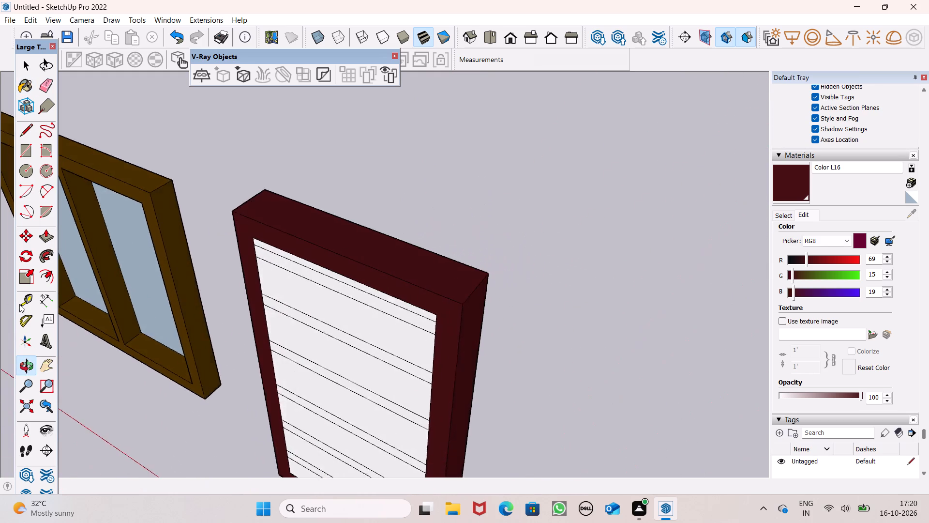
middle_click_drag(478, 323, 288, 388)
scroll(353, 319, "down", 4)
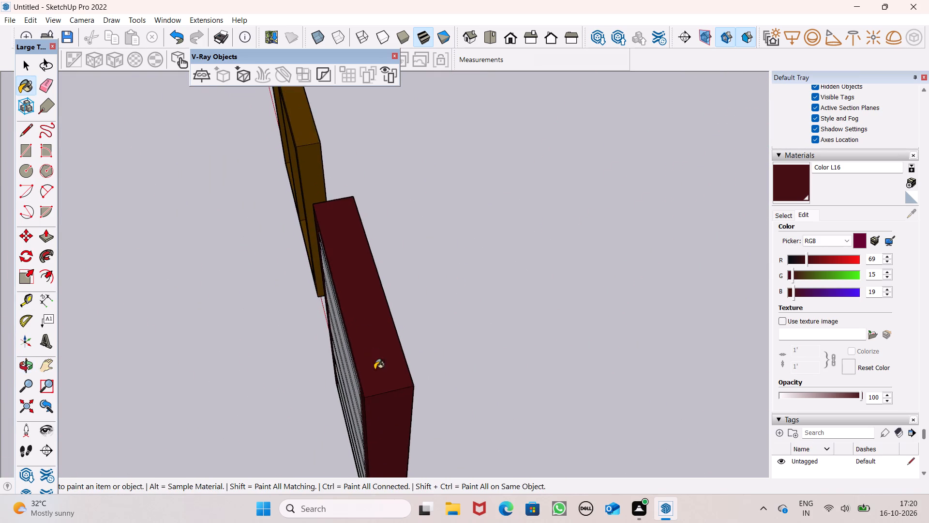
middle_click_drag(375, 372, 438, 204)
scroll(437, 205, "up", 1)
middle_click_drag(454, 308, 573, 261)
scroll(478, 234, "up", 3)
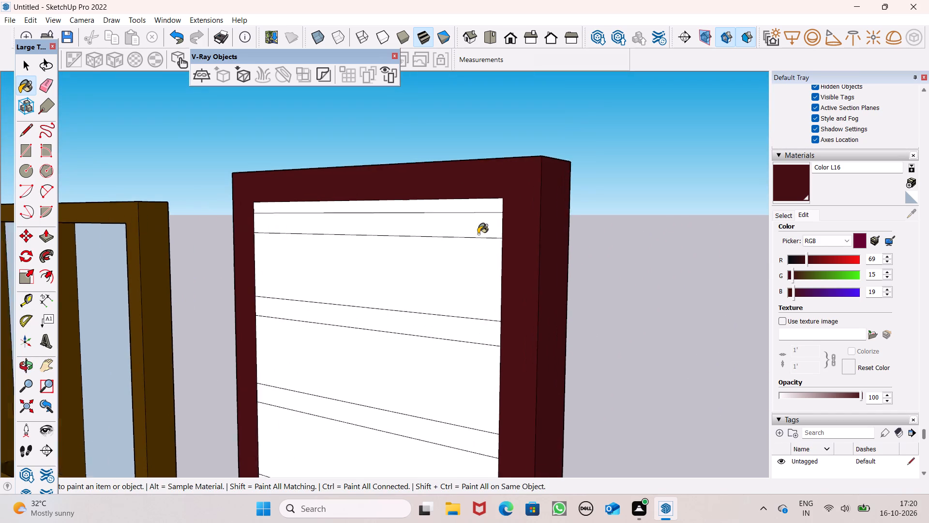
scroll(478, 234, "up", 2)
left_click(483, 196)
left_click(463, 275)
scroll(515, 194, "down", 7)
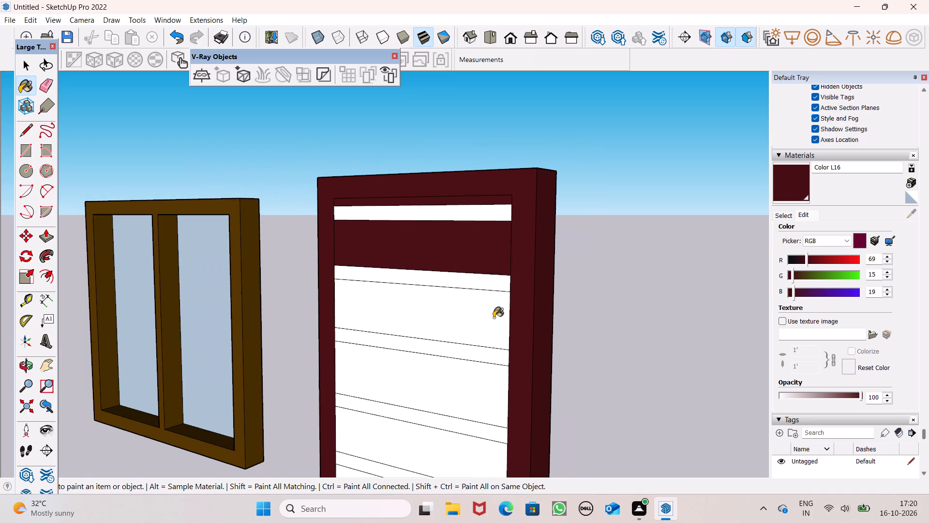
left_click(493, 318)
scroll(518, 224, "down", 7)
scroll(492, 345, "up", 4)
left_click(489, 302)
left_click(484, 369)
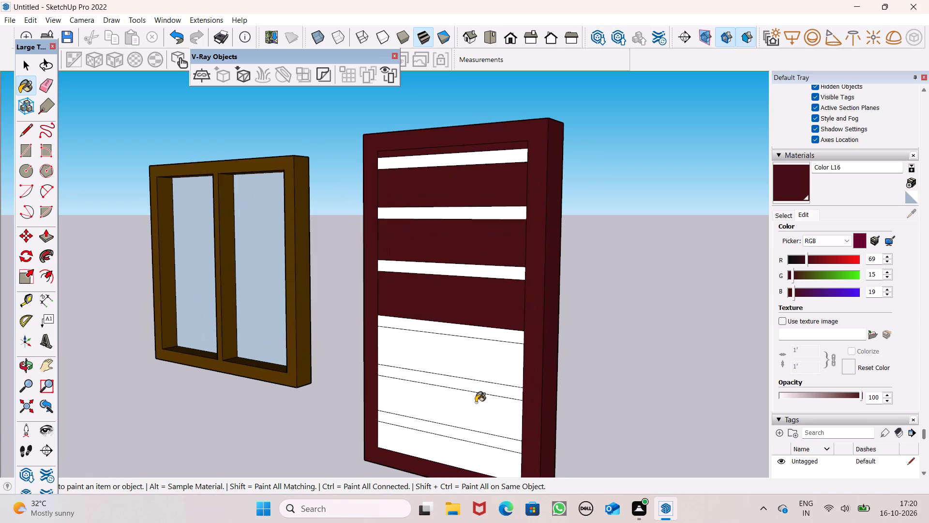
left_click(475, 416)
left_click(462, 459)
scroll(468, 308, "down", 6)
Paint both panes of the brown-framed window with Translucent Glass Gray from the Glass and Mirrors collection.
middle_click_drag(534, 348, 434, 400)
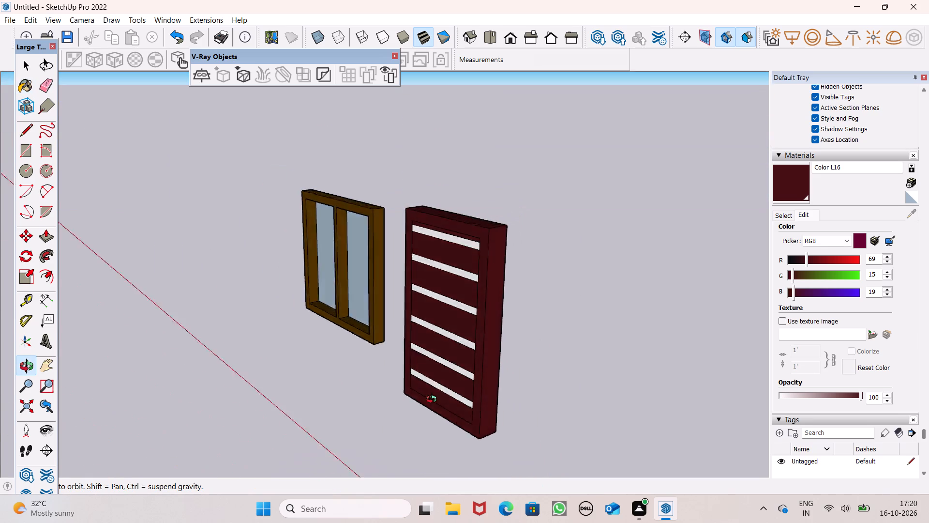
middle_click_drag(434, 400, 117, 397)
middle_click_drag(381, 410, 150, 378)
scroll(151, 377, "up", 1)
key("space")
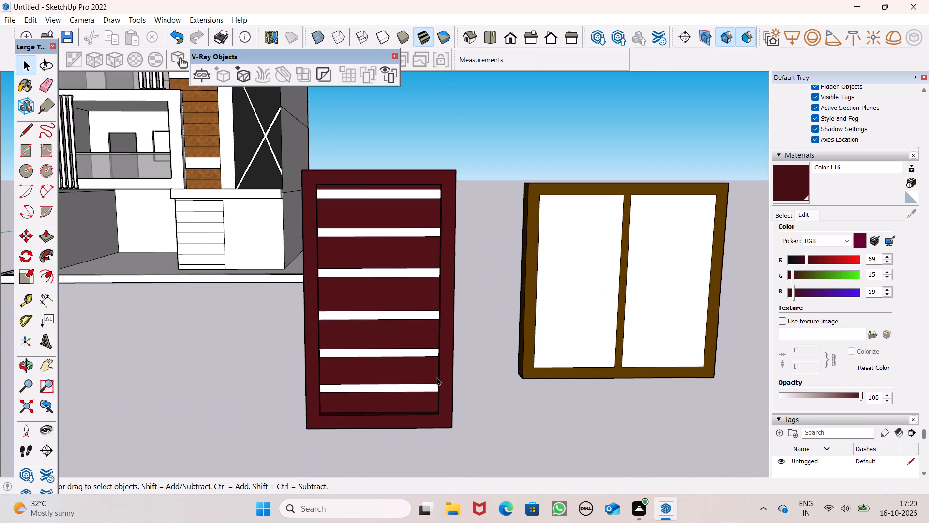
triple_click(572, 297)
left_click(572, 297)
left_click(608, 491)
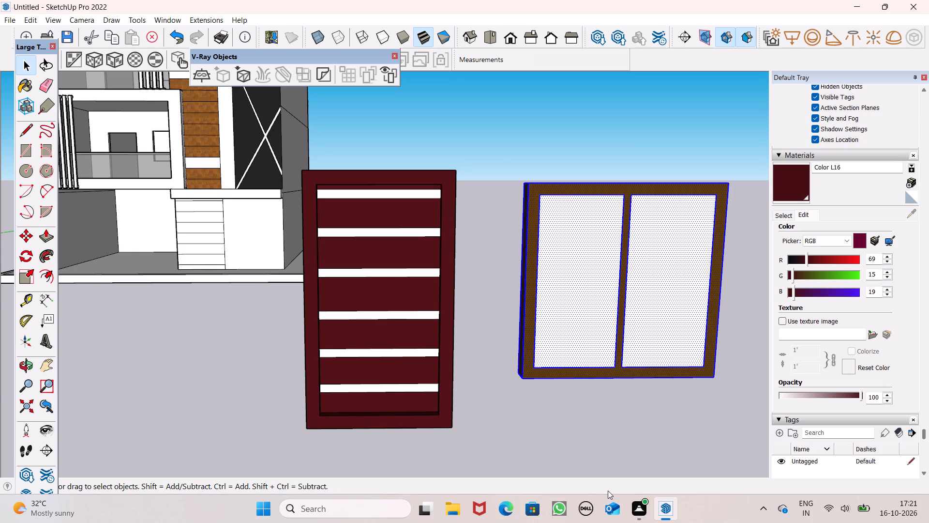
left_click(590, 473)
left_click(787, 218)
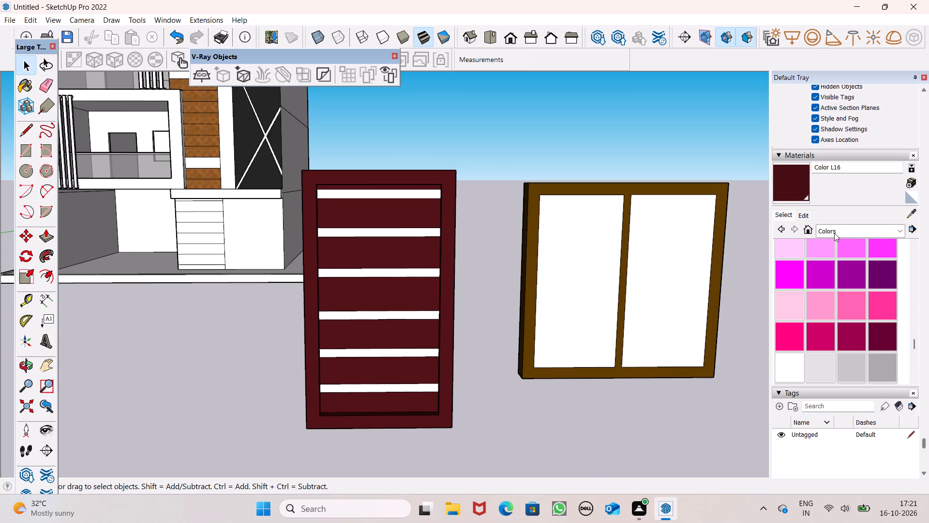
left_click(840, 228)
left_click(849, 283)
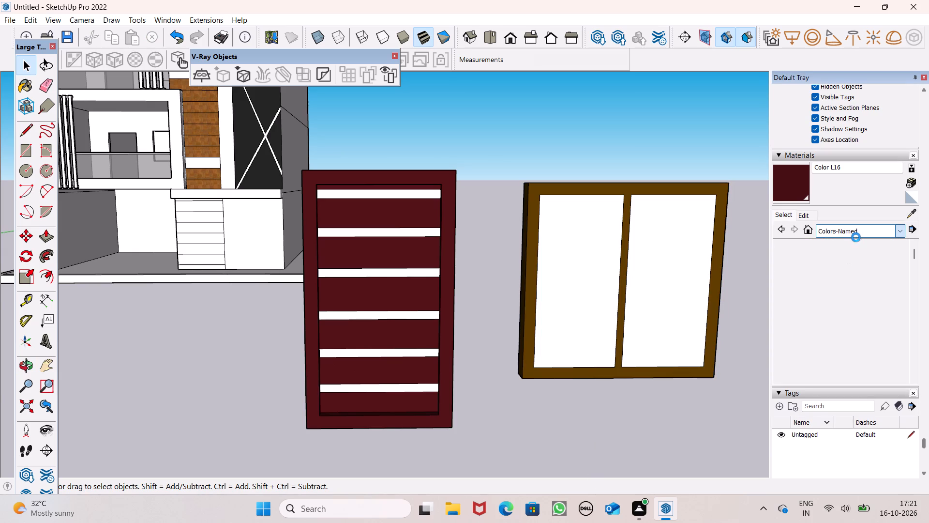
left_click(856, 237)
left_click(835, 292)
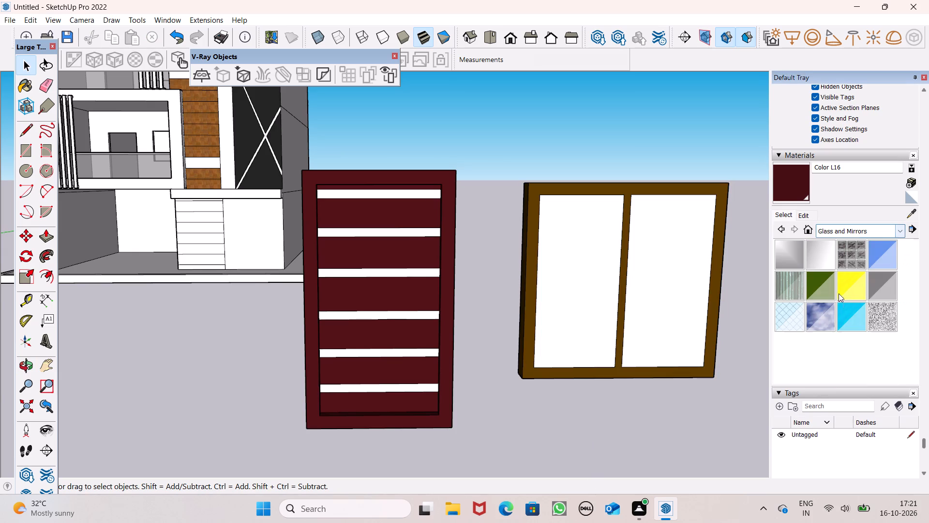
left_click(878, 287)
left_click(675, 309)
left_click(586, 309)
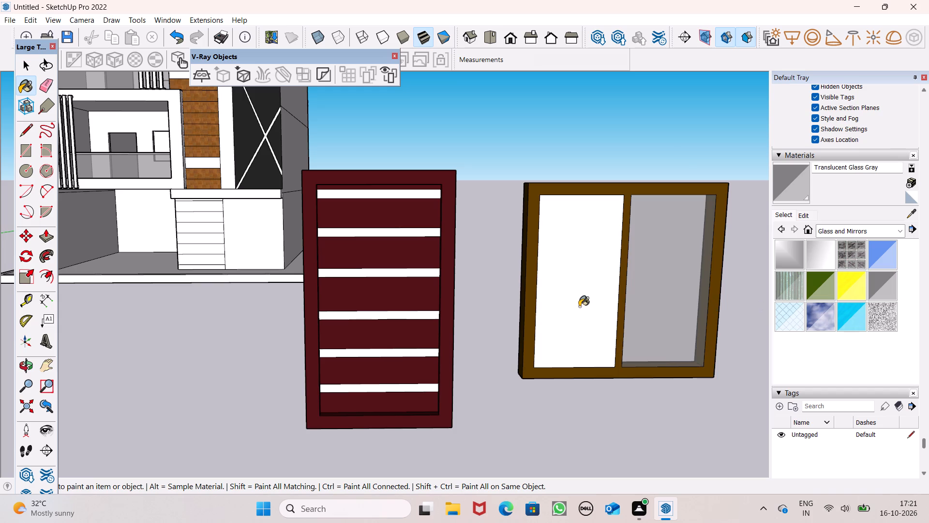
Select the whole brown-framed window with its glass panes and make it a group.
key("space")
triple_click(641, 326)
left_click(641, 326)
right_click(641, 326)
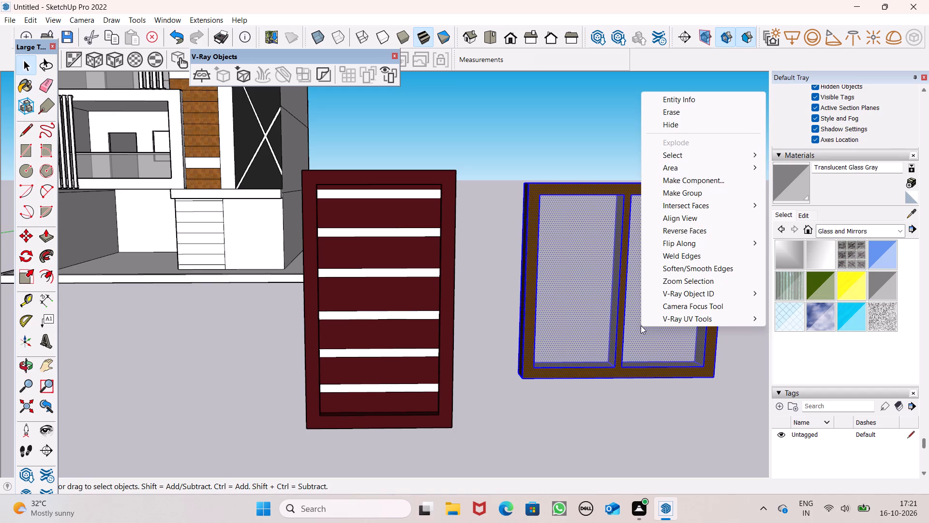
left_click(698, 194)
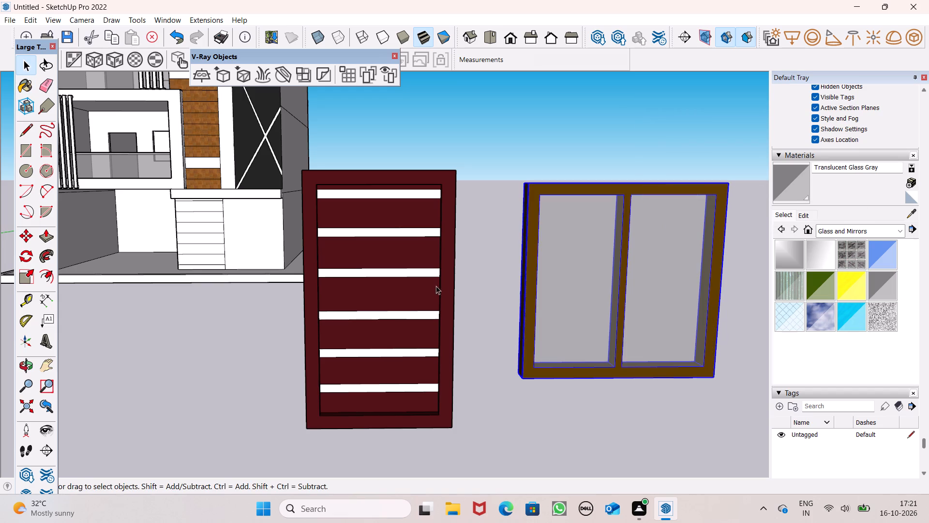
Select the whole maroon strip panel and make it a group.
triple_click(418, 285)
left_click(417, 284)
right_click(417, 284)
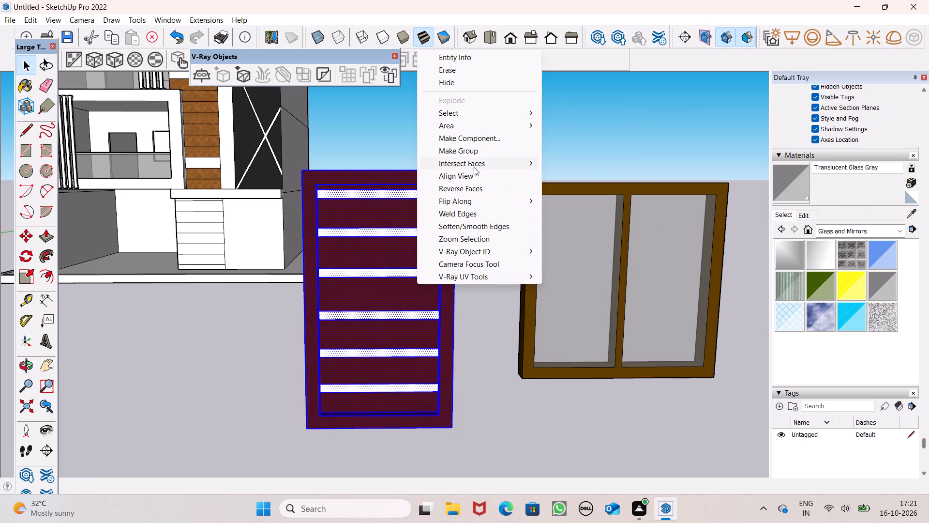
left_click(480, 154)
Move the maroon panel group by its lower corner from beside the house to the upper balcony.
scroll(495, 277, "down", 6)
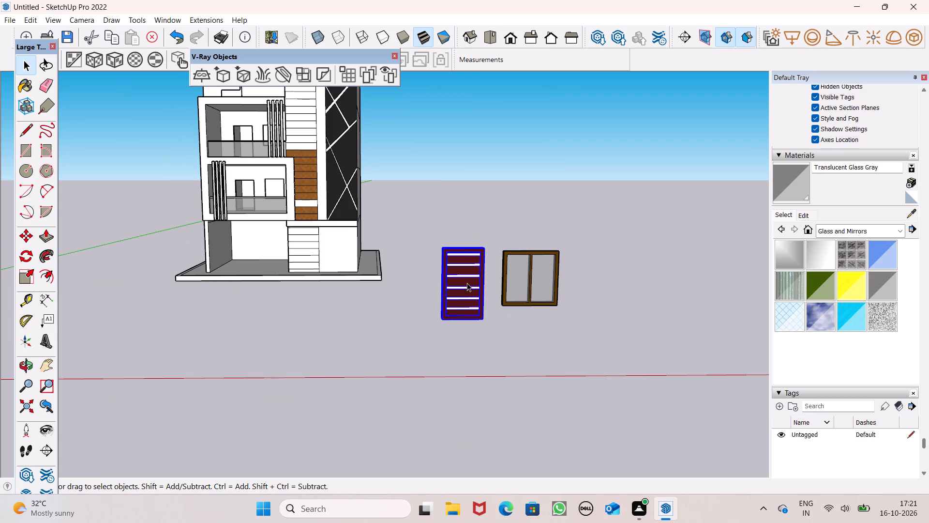
key("m")
key("Return")
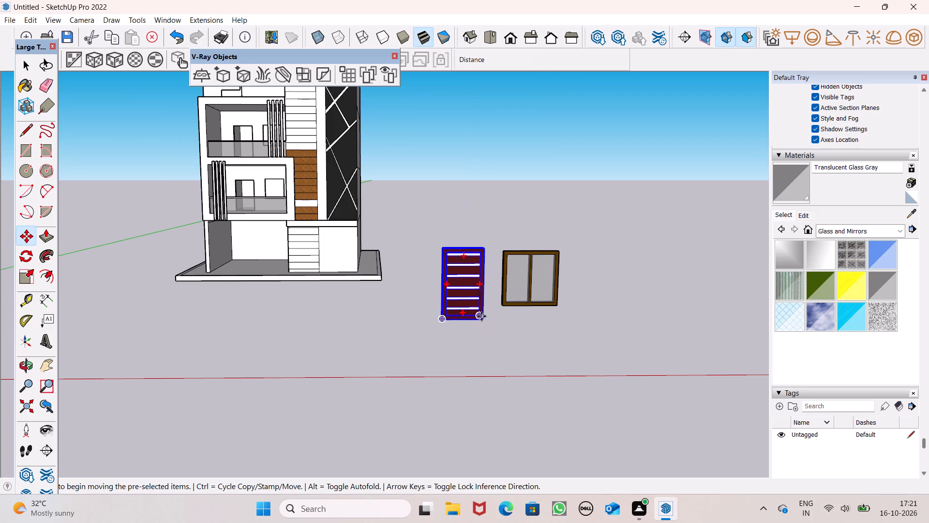
left_click_drag(482, 318, 268, 196)
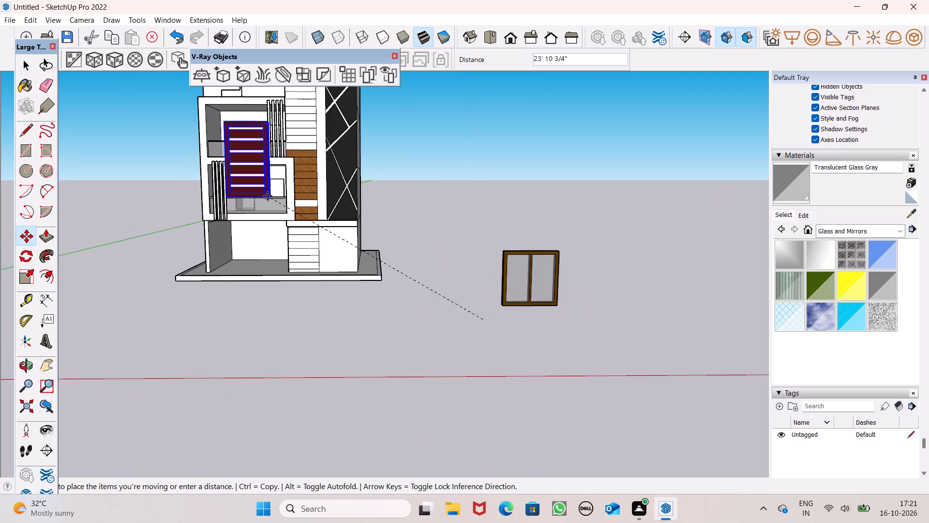
left_click_drag(268, 196, 258, 152)
Move the maroon door group by its lower corner into the upper balcony's door opening, aligned with the wall and floor corner.
scroll(237, 151, "up", 8)
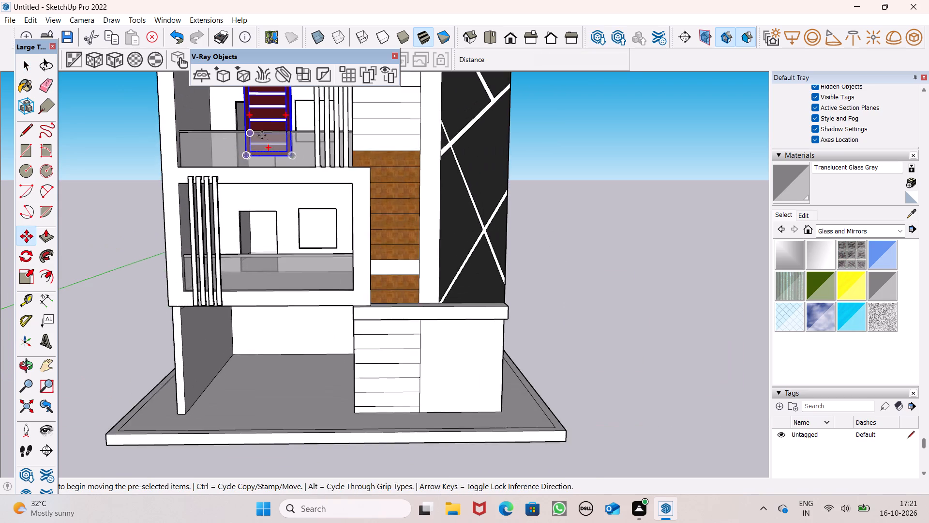
scroll(273, 146, "up", 1)
middle_click_drag(279, 178, 229, 327)
scroll(173, 145, "up", 7)
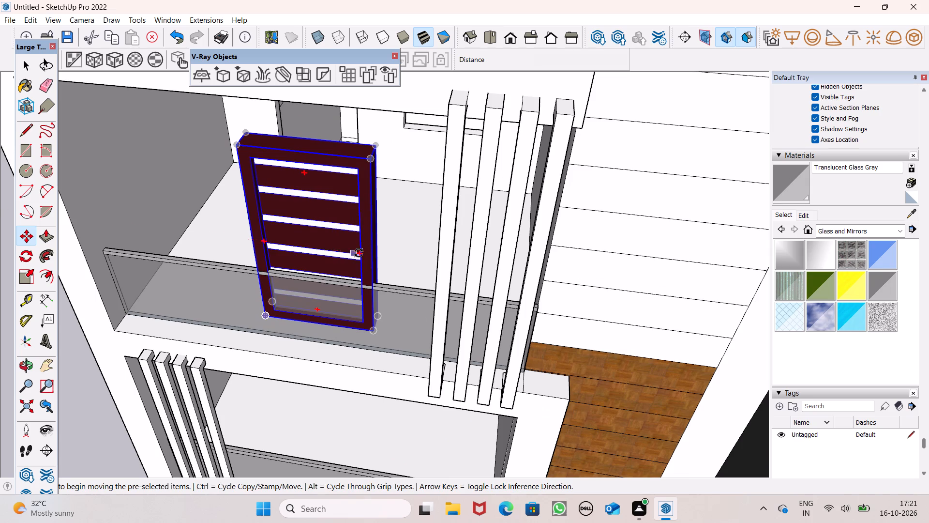
left_click_drag(372, 257, 357, 114)
scroll(355, 144, "up", 8)
left_click_drag(363, 226, 373, 150)
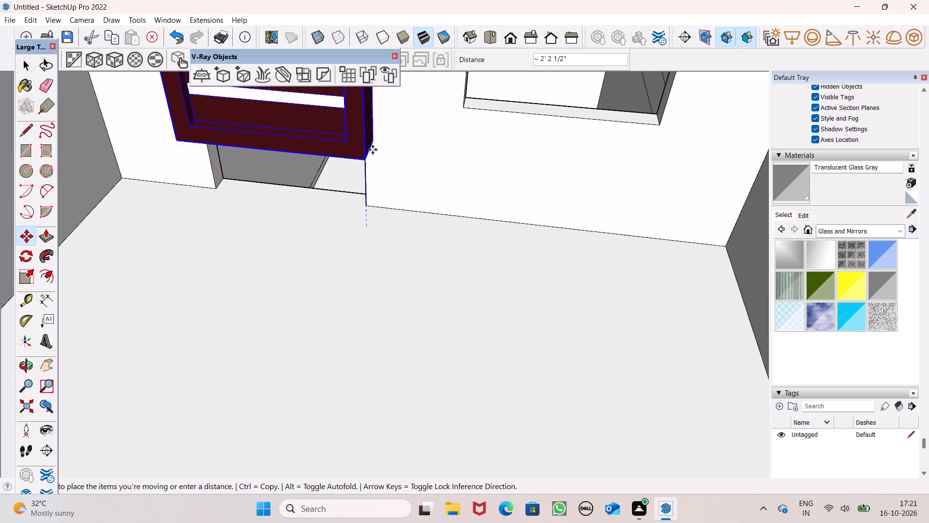
left_click_drag(373, 150, 374, 210)
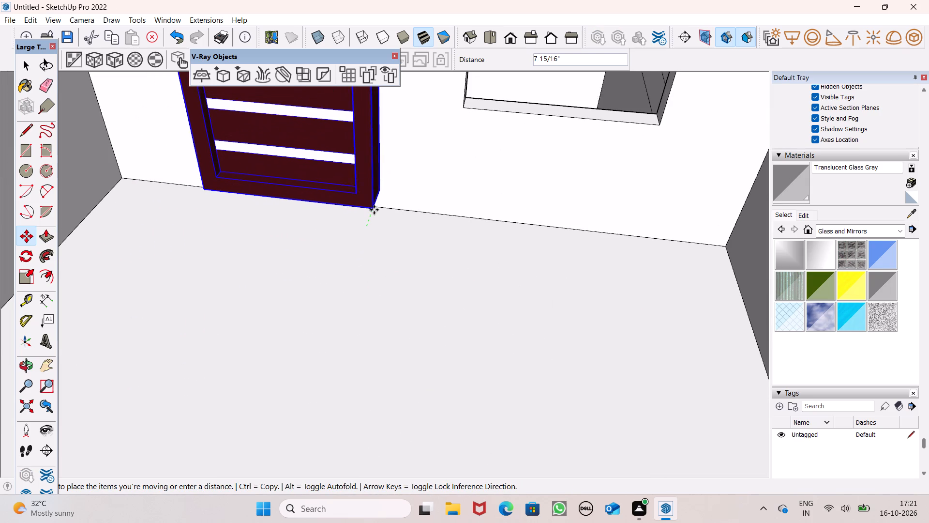
left_click_drag(374, 210, 373, 175)
scroll(353, 200, "up", 4)
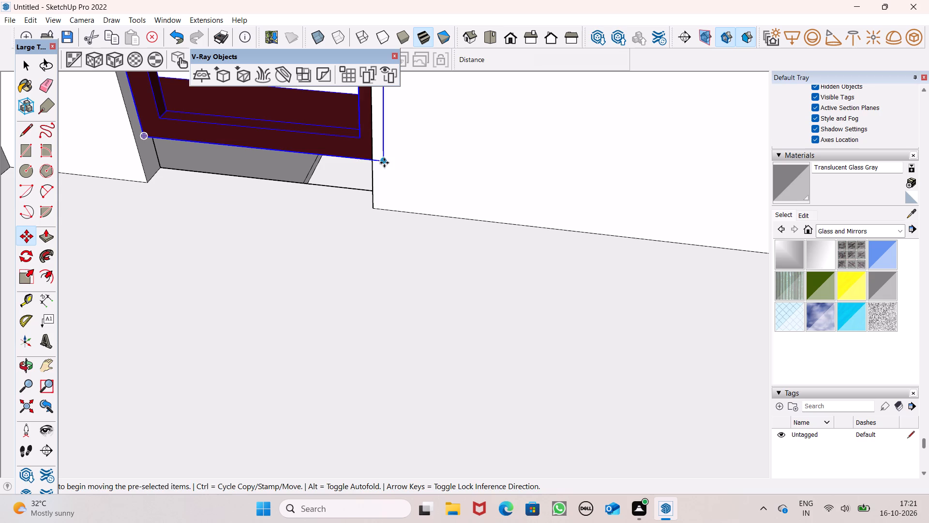
left_click_drag(384, 163, 373, 212)
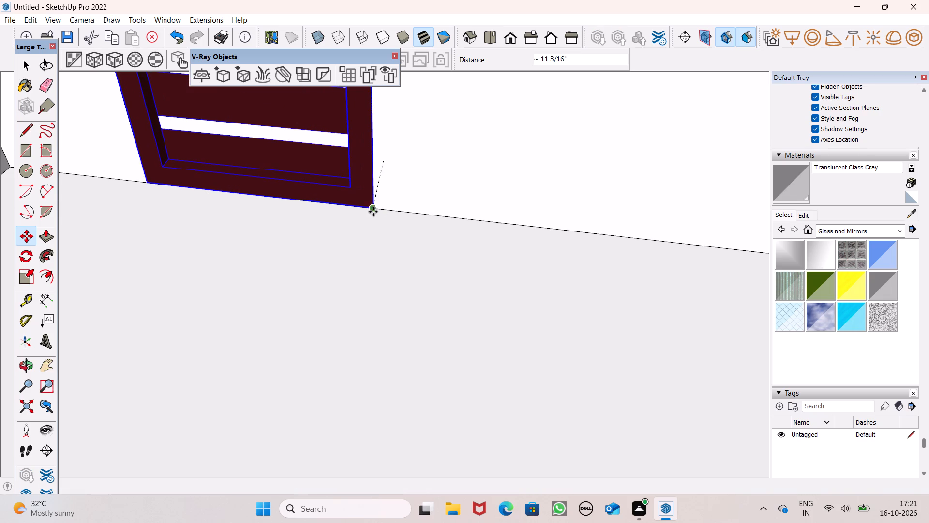
Copy the maroon door straight down from the upper balcony into the lower balcony's door opening.
scroll(404, 236, "down", 13)
middle_click_drag(409, 262, 422, 151)
scroll(395, 157, "down", 5)
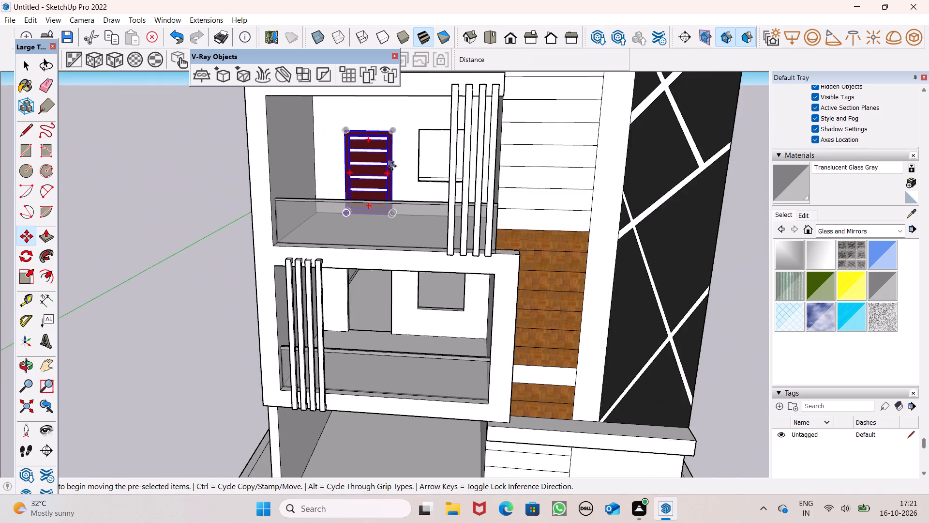
middle_click_drag(391, 189, 377, 217)
left_click_drag(391, 212, 391, 223)
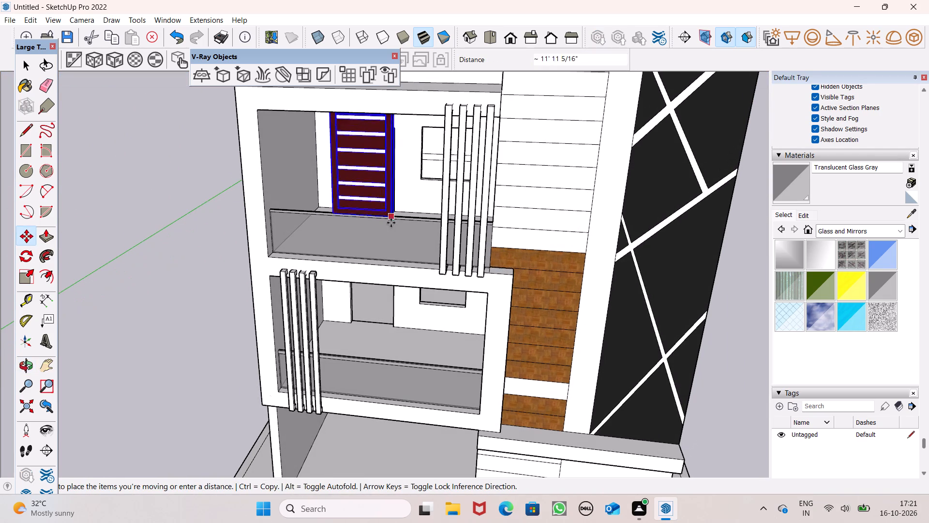
left_click_drag(391, 223, 390, 333)
scroll(388, 329, "up", 11)
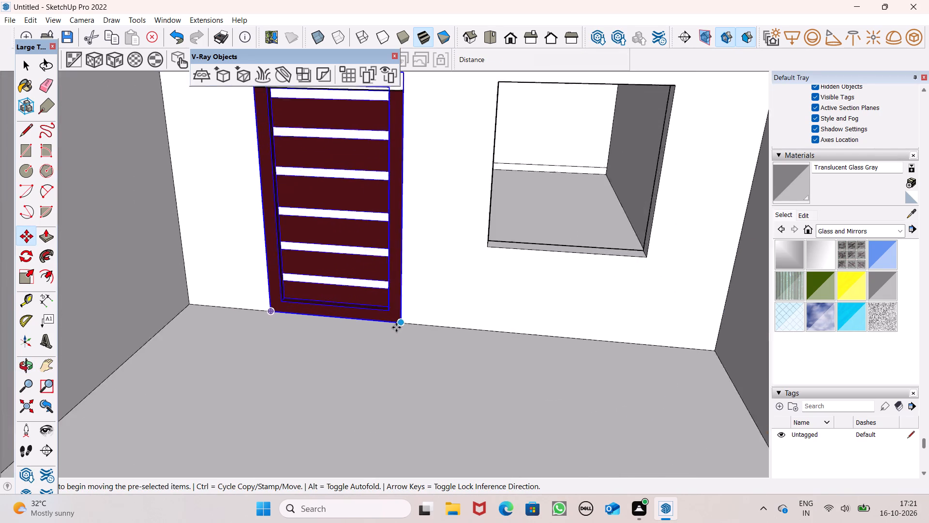
scroll(396, 327, "up", 5)
scroll(452, 303, "down", 7)
scroll(484, 277, "down", 8)
middle_click_drag(462, 286, 464, 196)
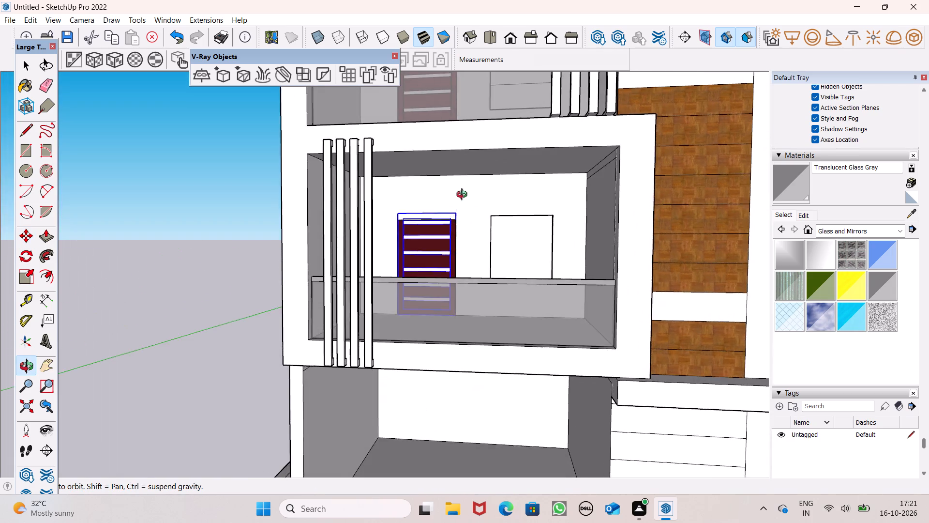
middle_click_drag(464, 196, 455, 211)
scroll(451, 221, "up", 3)
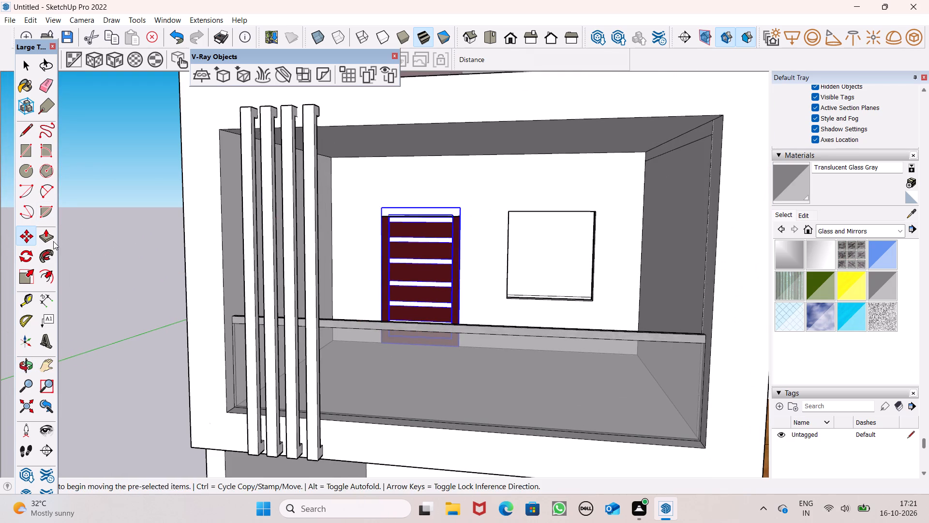
Scale the lower balcony's maroon door down uniformly from its upper corner by 0.93, and again by 0.97.
left_click(33, 270)
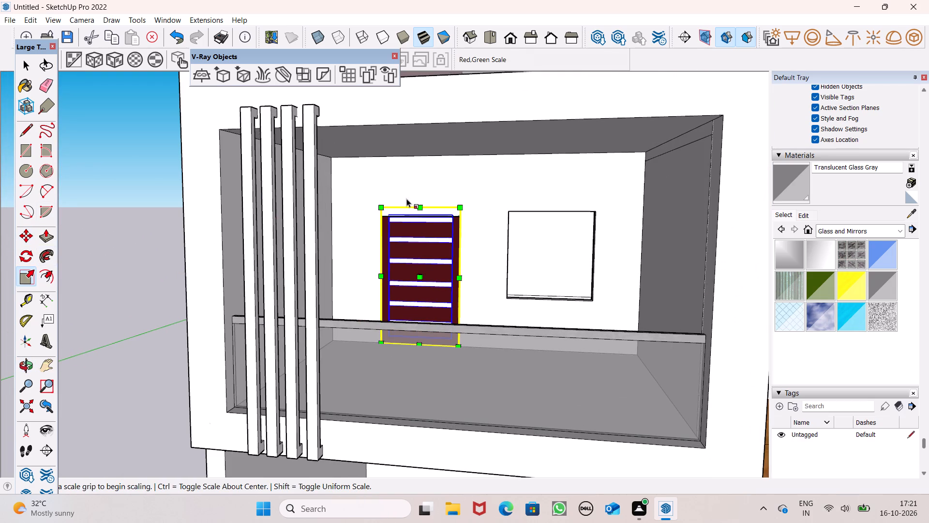
left_click_drag(380, 207, 385, 218)
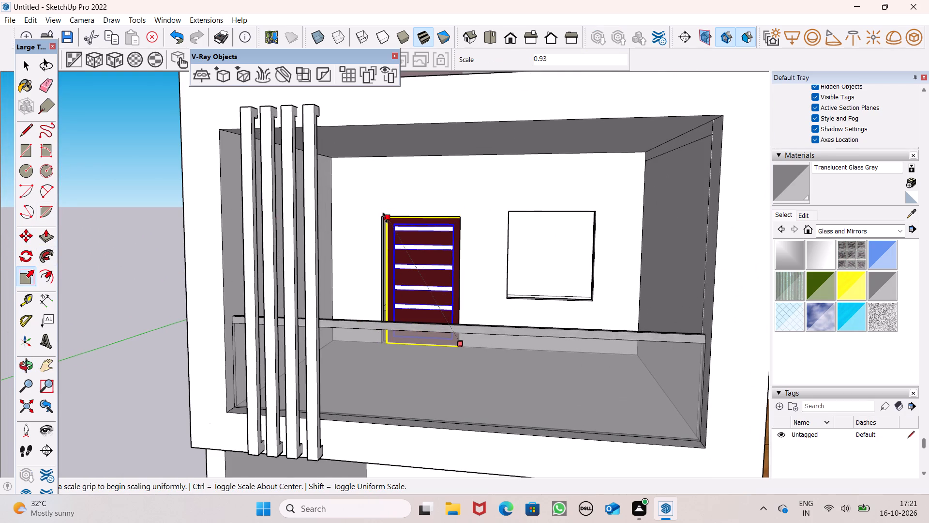
scroll(385, 218, "up", 7)
left_click_drag(392, 218, 397, 231)
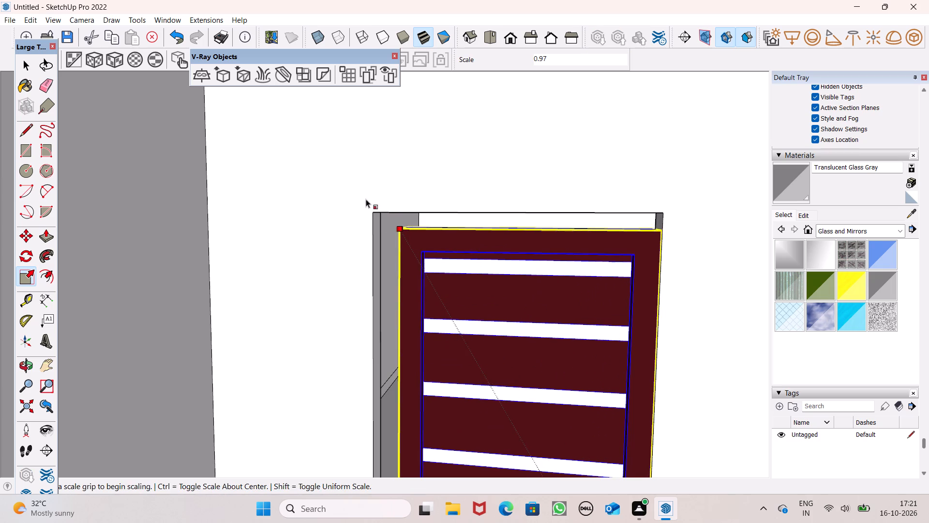
key("space")
scroll(360, 210, "down", 5)
scroll(406, 252, "down", 5)
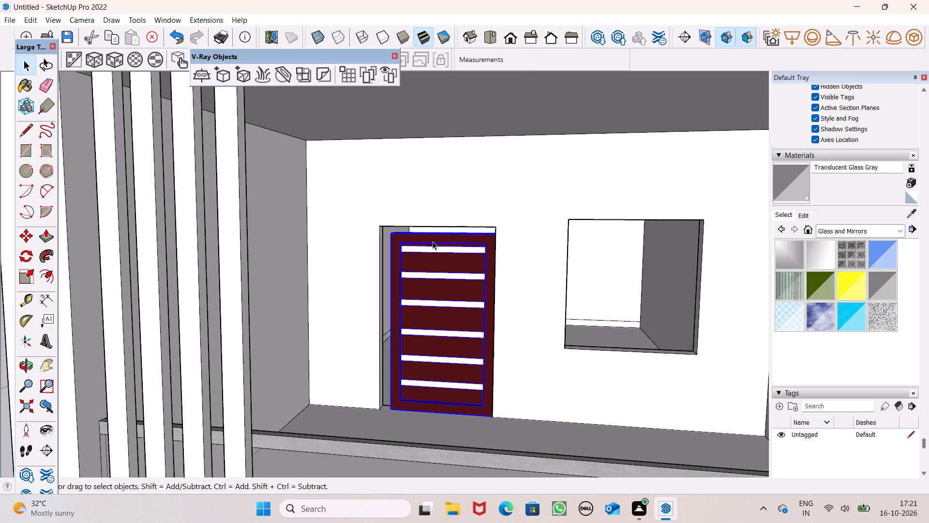
Move the lower balcony's door by its bottom corner onto the door opening's corner at floor level.
scroll(468, 281, "down", 1)
middle_click_drag(471, 316, 489, 378)
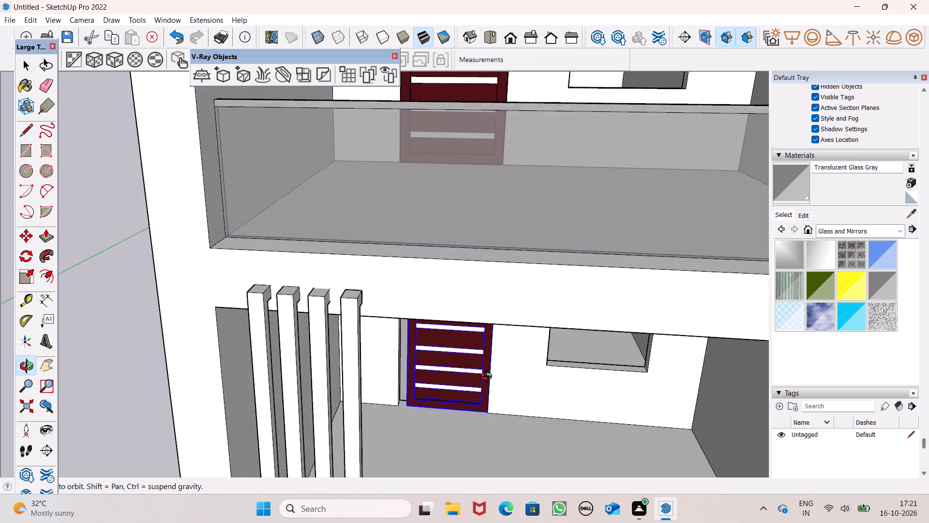
middle_click_drag(489, 378, 489, 379)
scroll(511, 442, "up", 5)
key("m")
key("Return")
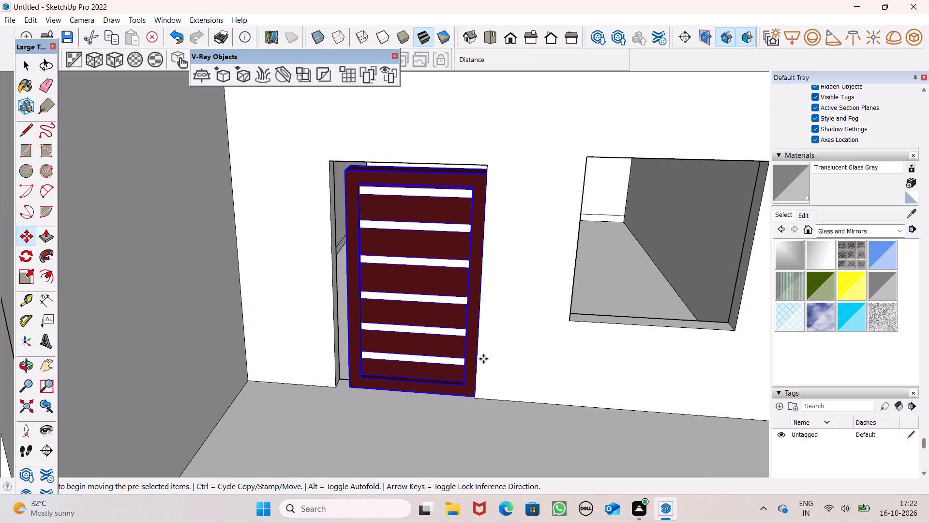
scroll(445, 411, "up", 5)
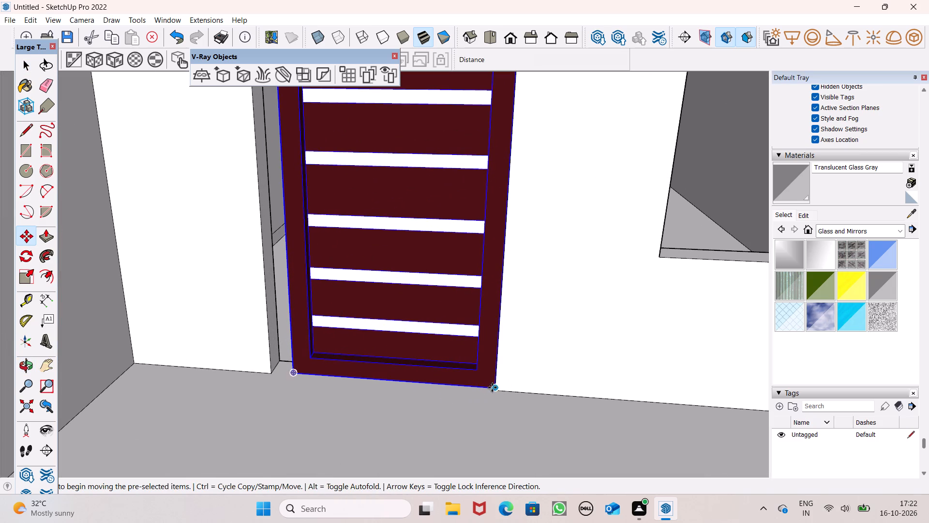
left_click_drag(492, 387, 495, 393)
scroll(482, 391, "up", 8)
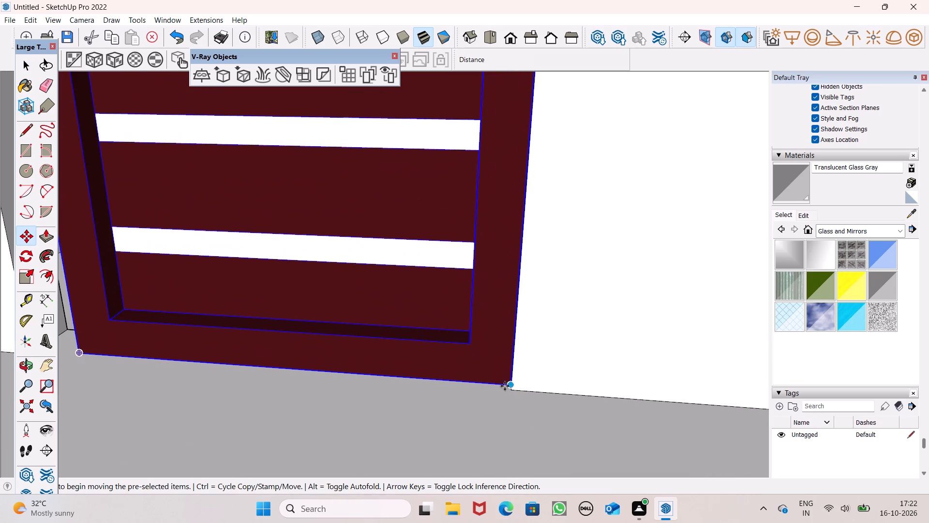
left_click_drag(509, 385, 519, 393)
scroll(514, 390, "up", 8)
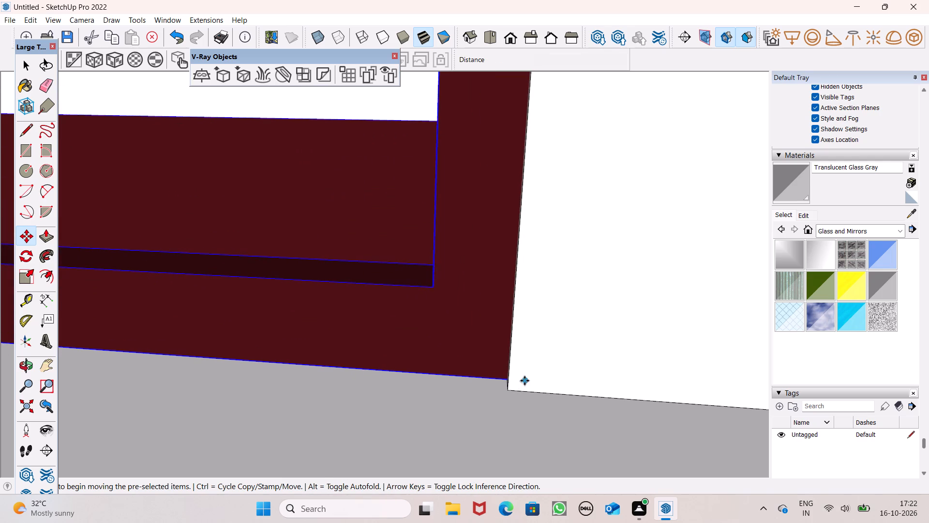
left_click_drag(524, 380, 511, 390)
scroll(592, 345, "down", 14)
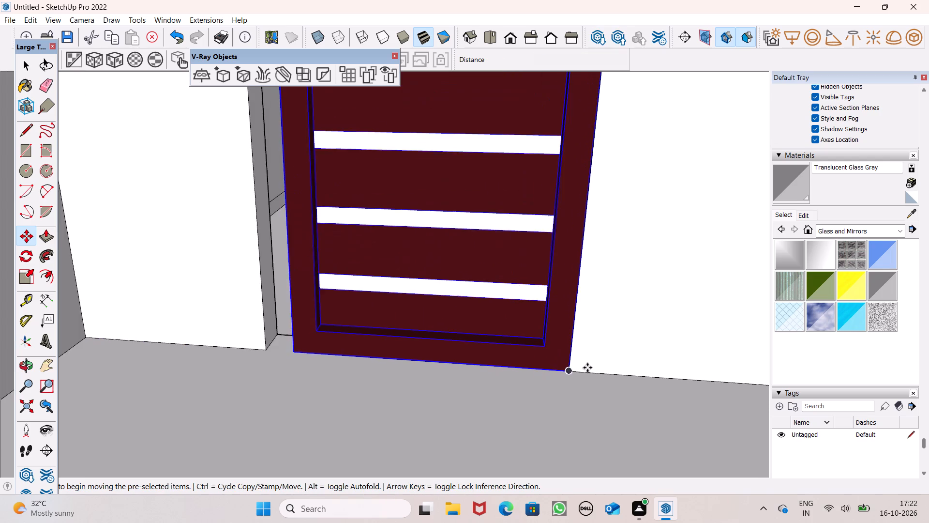
Stretch the lower balcony's door along the red axis until its side meets the opening's far side edge.
scroll(587, 368, "down", 6)
middle_click_drag(575, 375, 632, 407)
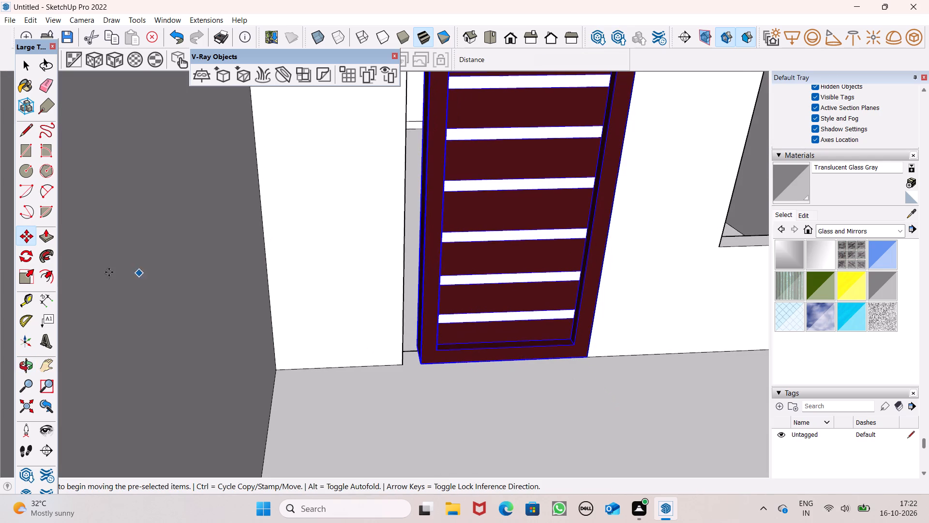
left_click(7, 280)
left_click(34, 287)
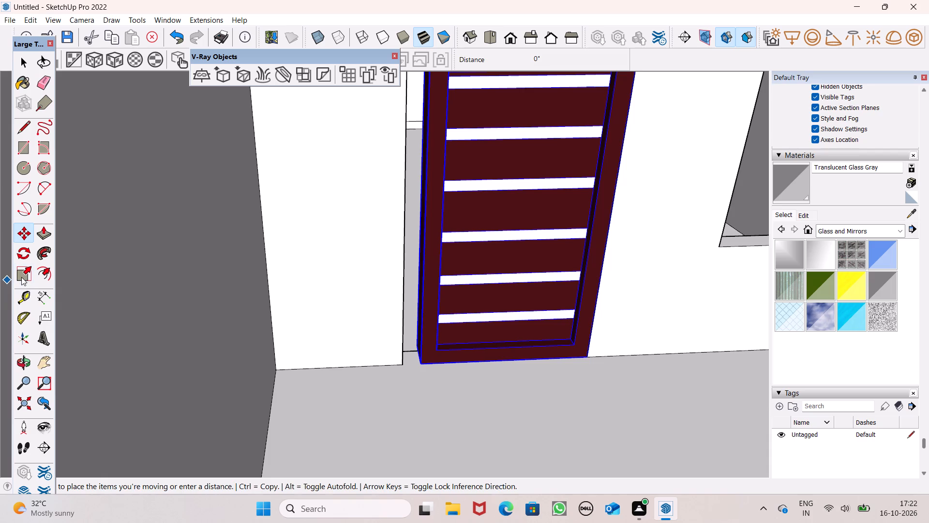
left_click(21, 276)
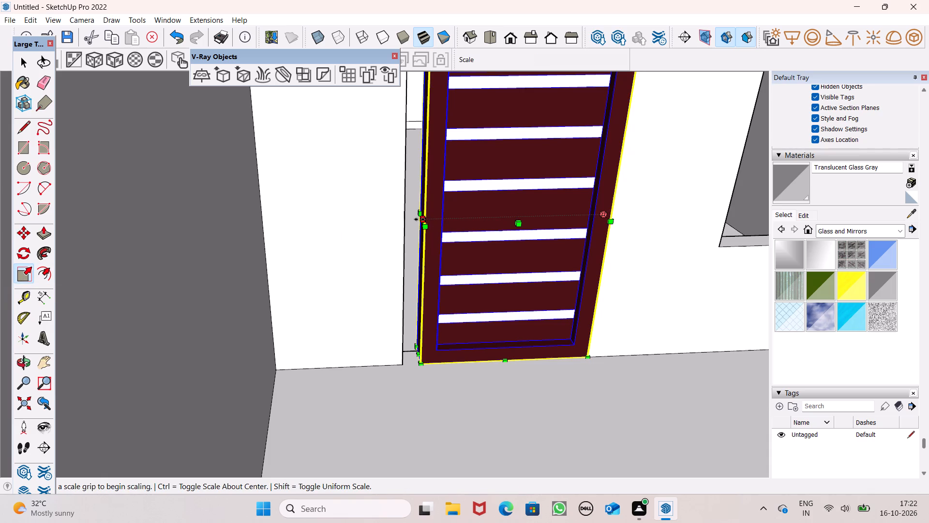
left_click_drag(420, 219, 398, 220)
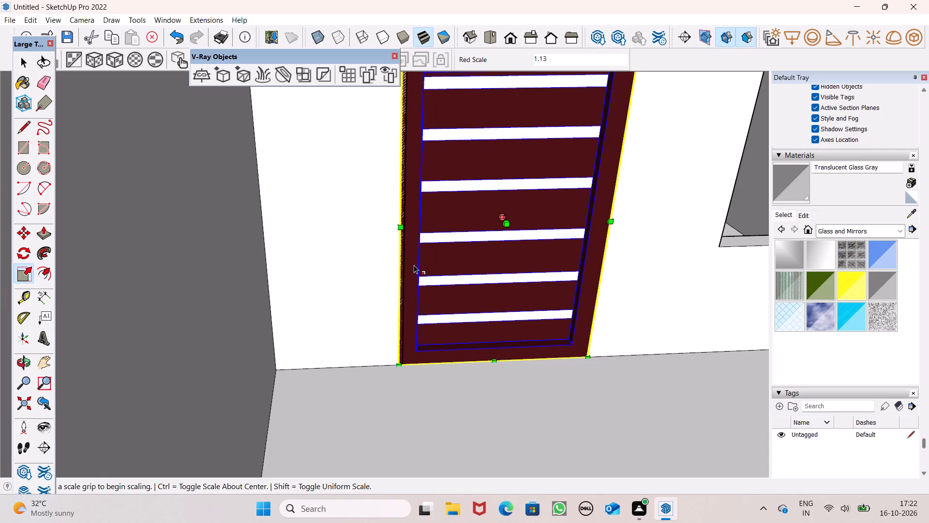
key("ctrl+z")
left_click_drag(420, 219, 403, 224)
Stretch the lower balcony's door upward along the blue axis to the top edge of its opening, and deselect it.
scroll(410, 281, "down", 3)
middle_click_drag(404, 292, 380, 292)
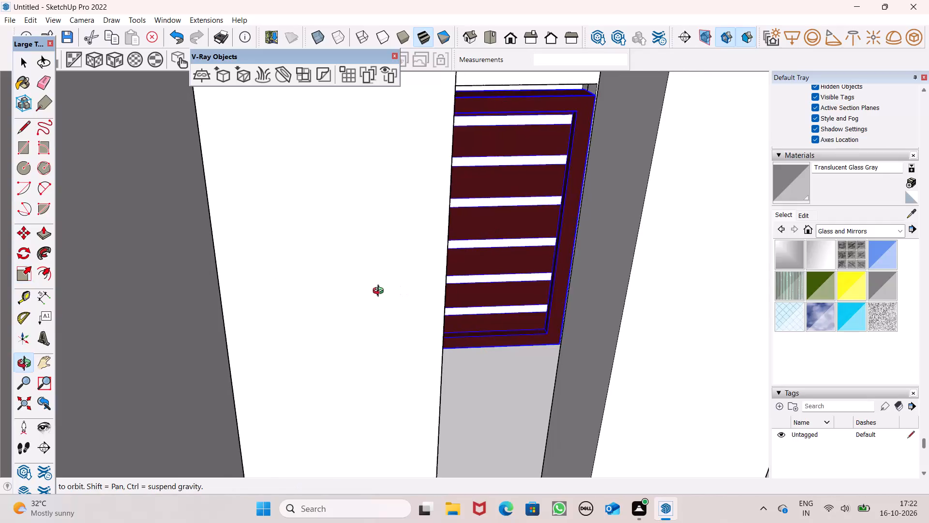
middle_click_drag(380, 292, 329, 197)
scroll(304, 289, "down", 6)
scroll(292, 343, "down", 4)
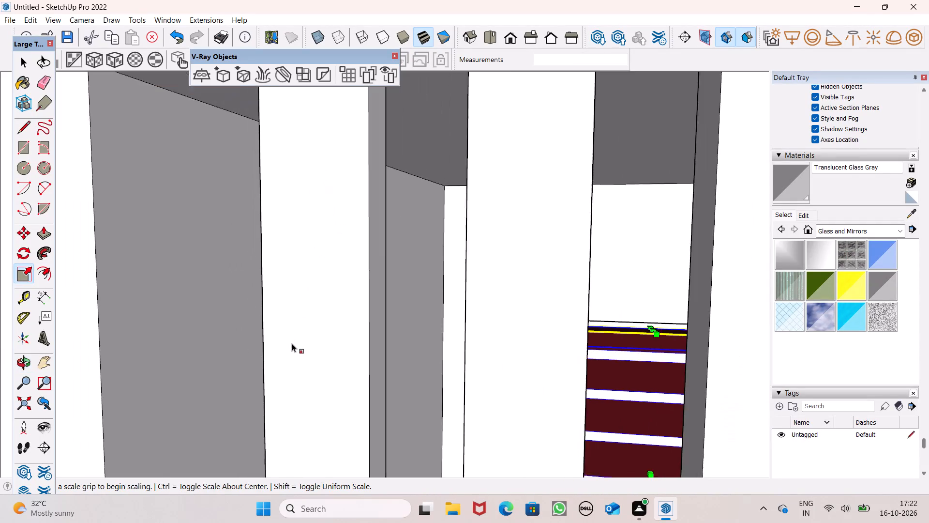
scroll(292, 343, "down", 14)
scroll(493, 336, "up", 7)
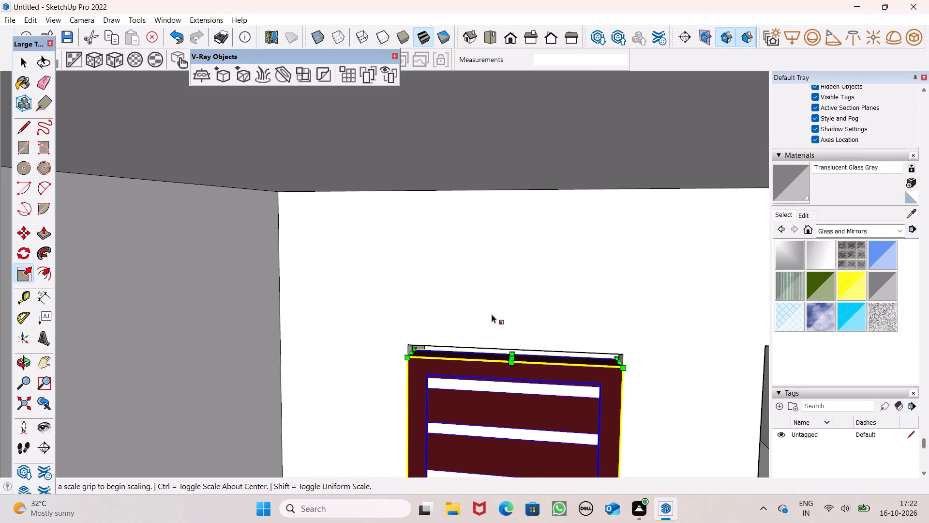
scroll(489, 315, "up", 3)
left_click_drag(510, 378, 511, 366)
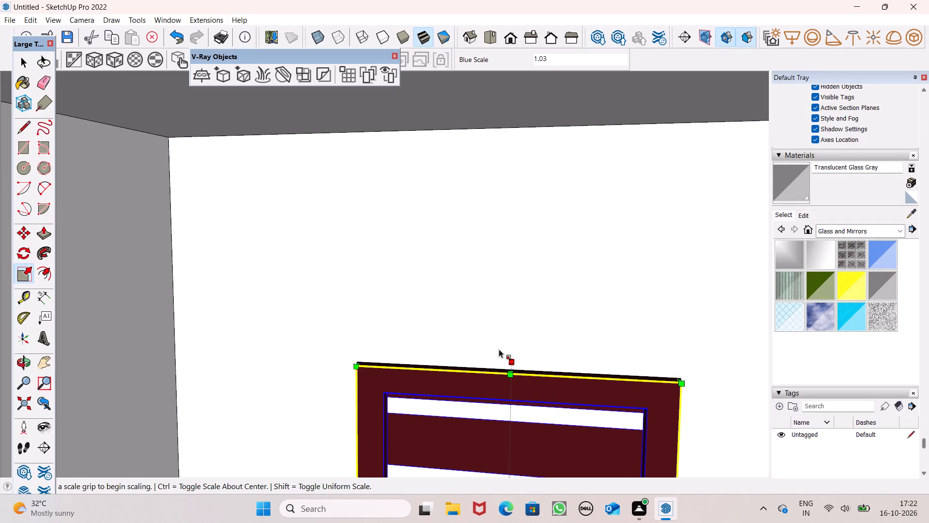
key("ctrl+z")
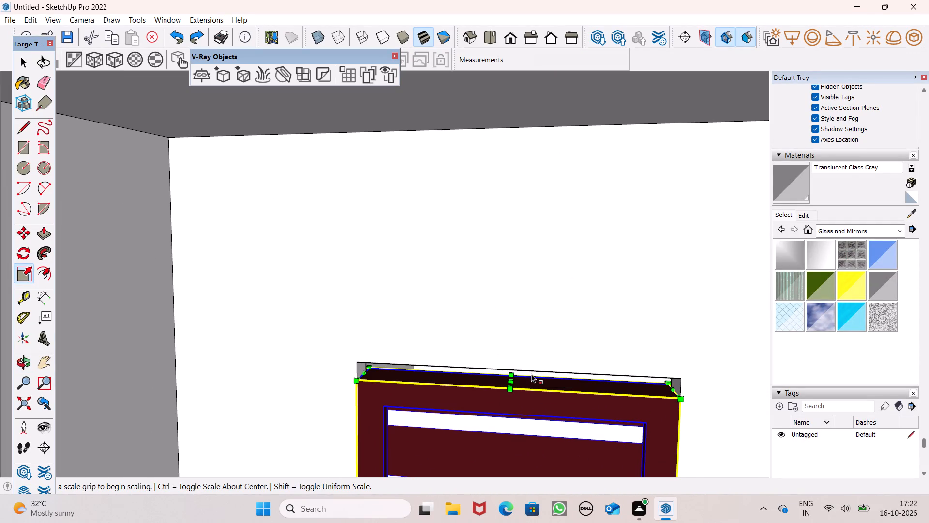
left_click_drag(509, 381, 510, 373)
scroll(445, 265, "down", 12)
key("space")
scroll(447, 283, "down", 3)
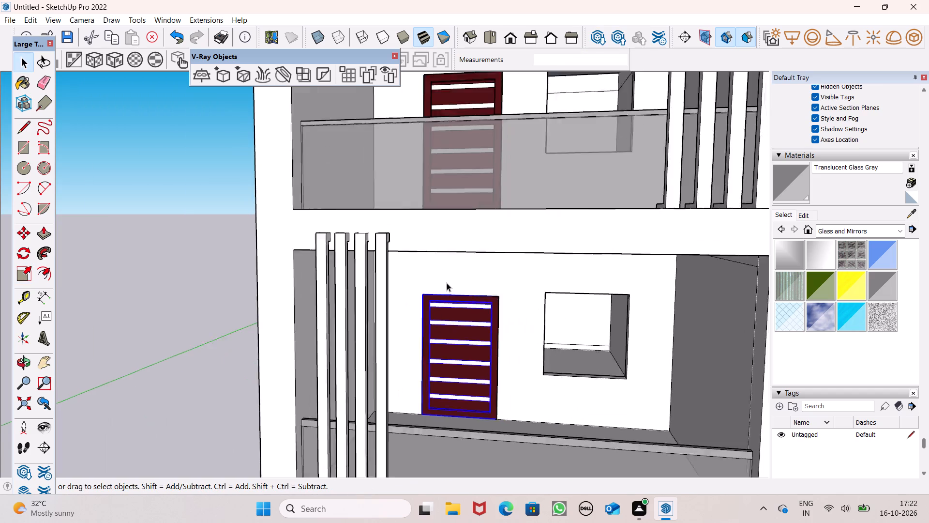
scroll(447, 283, "down", 11)
left_click(341, 286)
Move the spare brown-framed glazed window from the ground onto the lower balcony, in front of its window opening.
scroll(349, 286, "down", 4)
middle_click_drag(410, 327, 455, 367)
scroll(423, 345, "down", 7)
left_click(561, 427)
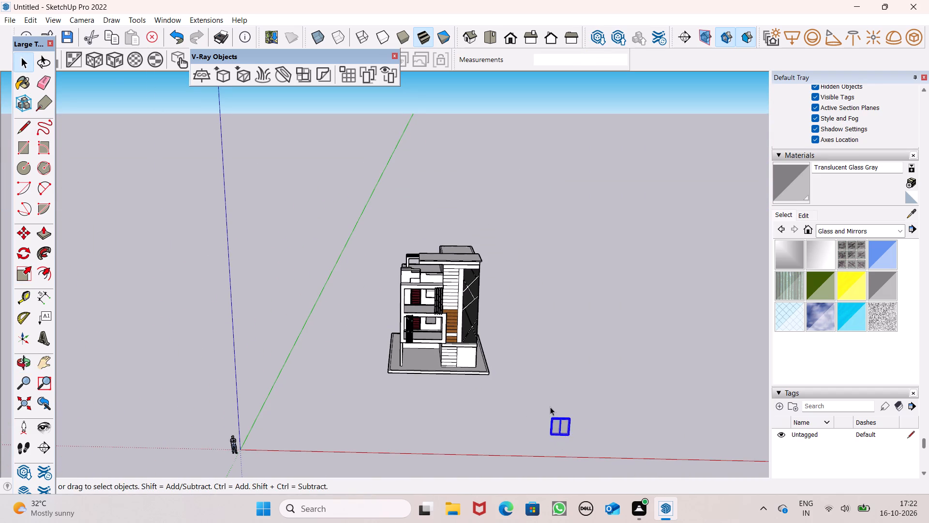
scroll(549, 401, "up", 6)
key("m")
key("Return")
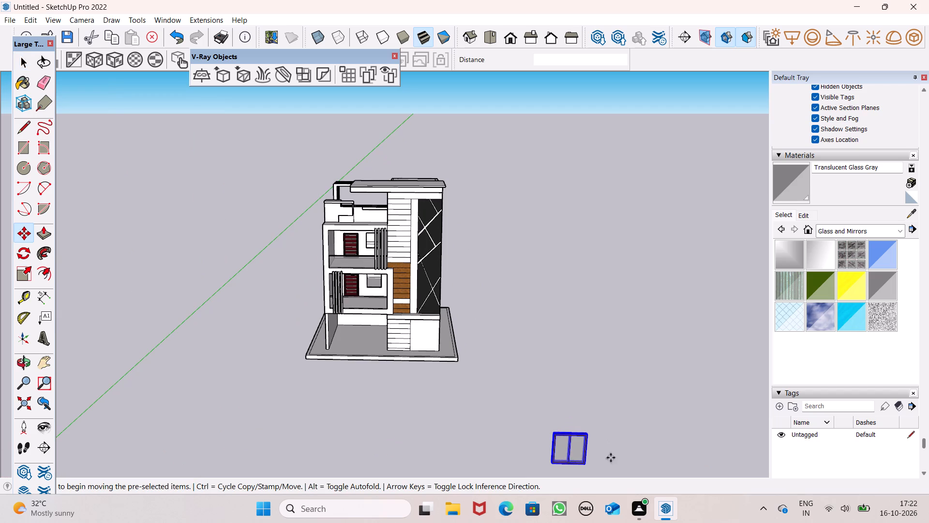
left_click_drag(589, 464, 383, 294)
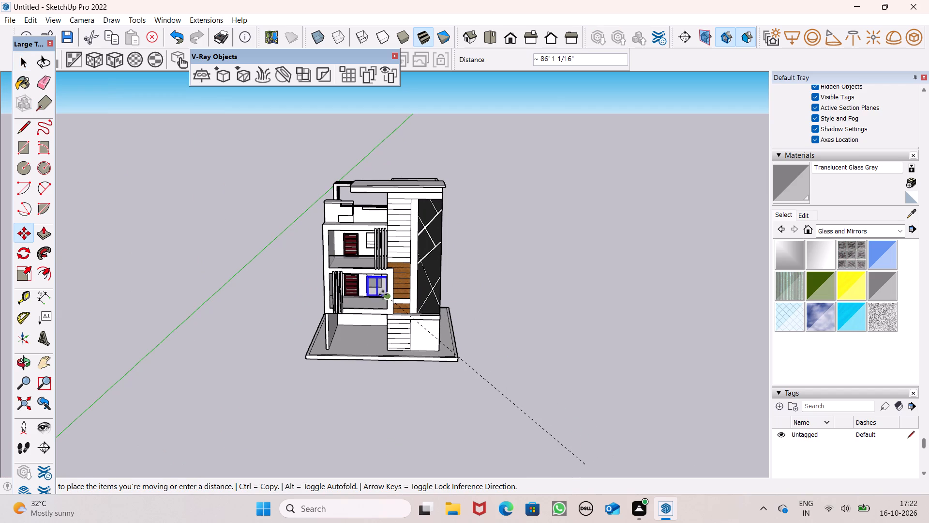
left_click_drag(383, 294, 378, 294)
scroll(384, 261, "up", 13)
middle_click_drag(377, 316, 377, 292)
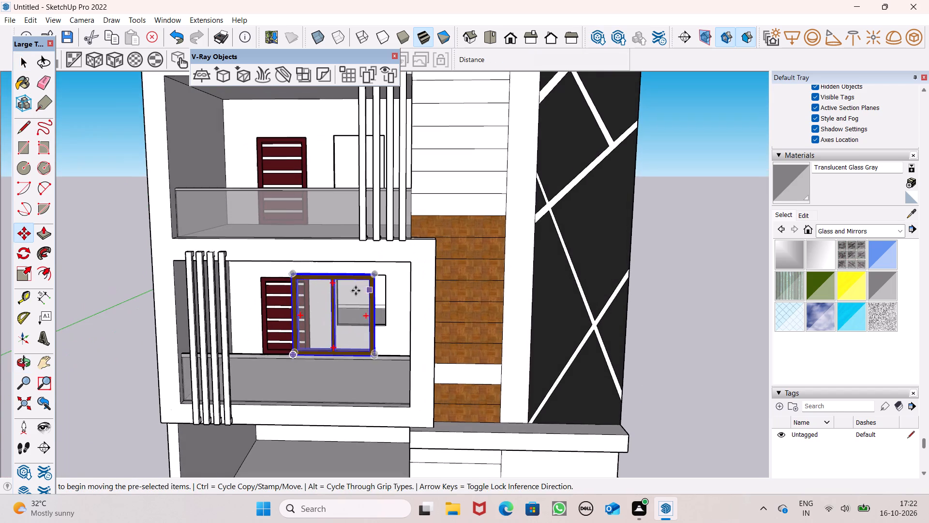
Scale the lower balcony's window down from its upper corner to roughly the size of the window opening.
left_click(25, 277)
scroll(300, 306, "up", 4)
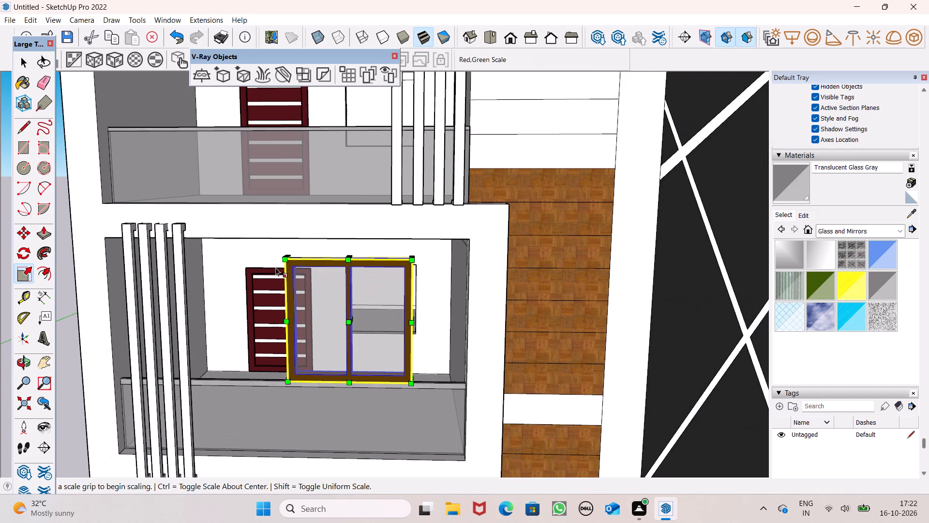
left_click_drag(286, 261, 309, 319)
key("space")
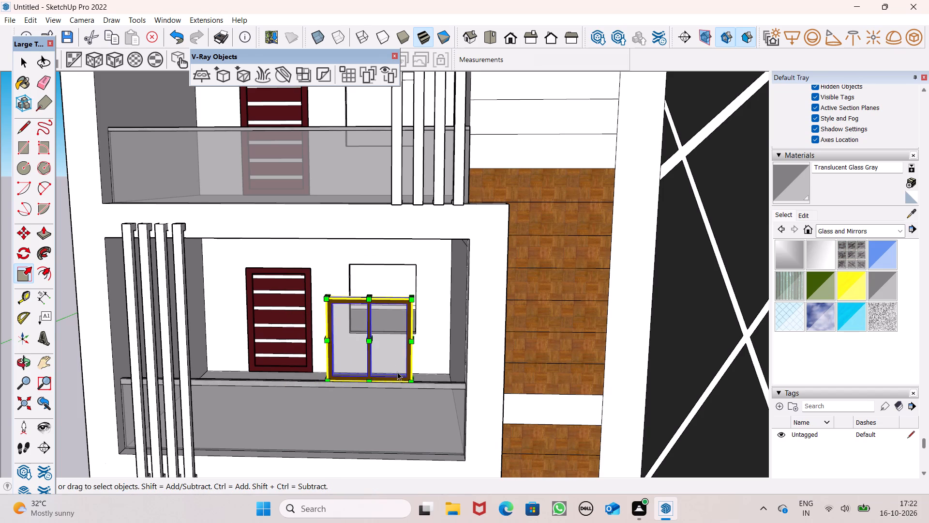
Move the lower balcony's window by its bottom corner onto the matching bottom corner of the window opening.
key("m")
scroll(425, 387, "up", 5)
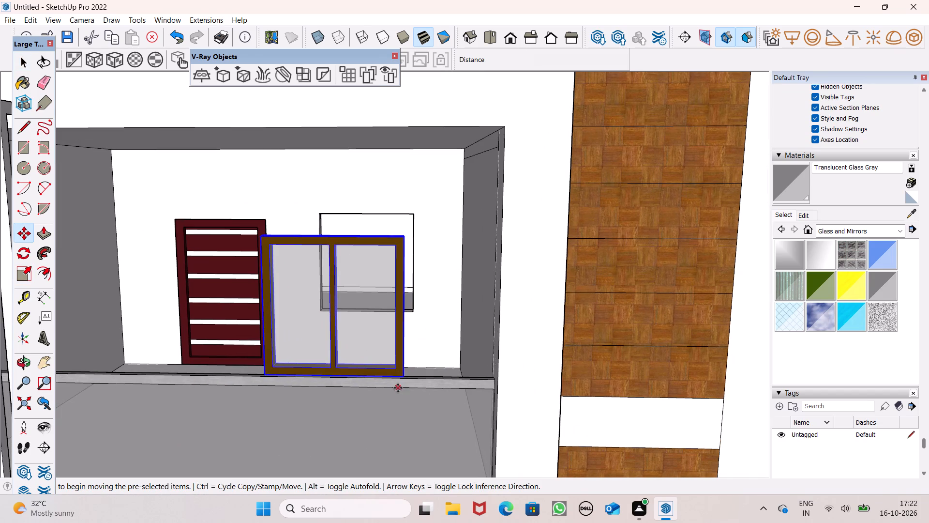
left_click_drag(401, 378, 412, 311)
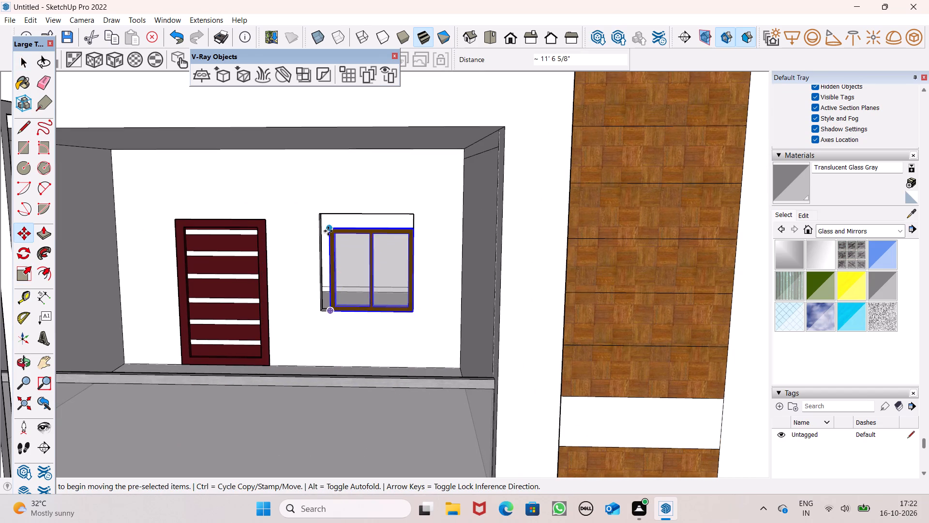
Stretch the lower balcony's window upward along the blue axis by about 1.18 to the opening's top edge.
scroll(326, 226, "up", 4)
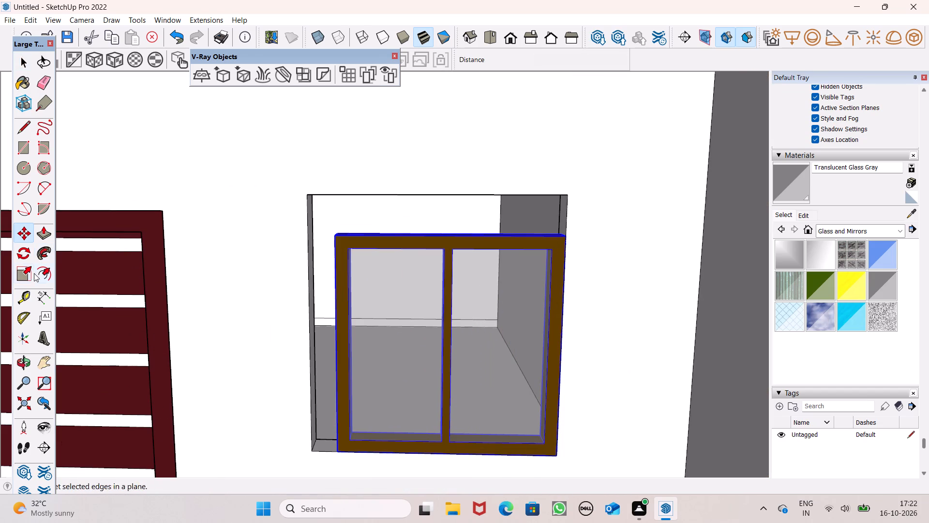
left_click(32, 274)
middle_click_drag(411, 327, 465, 361)
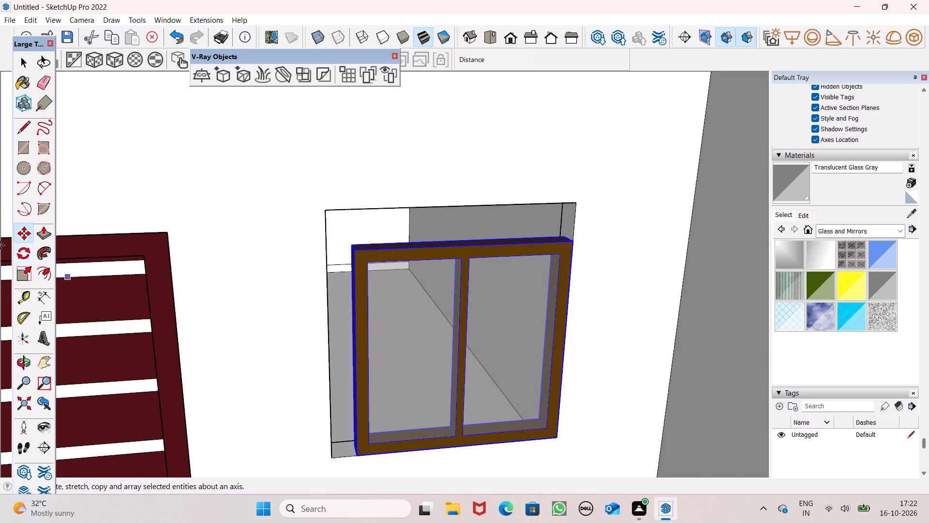
left_click_drag(27, 271, 32, 271)
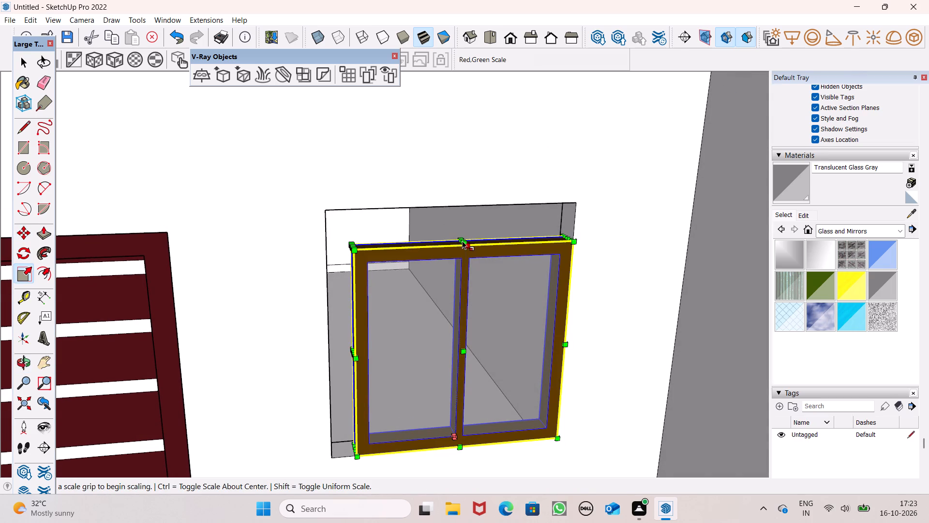
left_click_drag(462, 239, 479, 208)
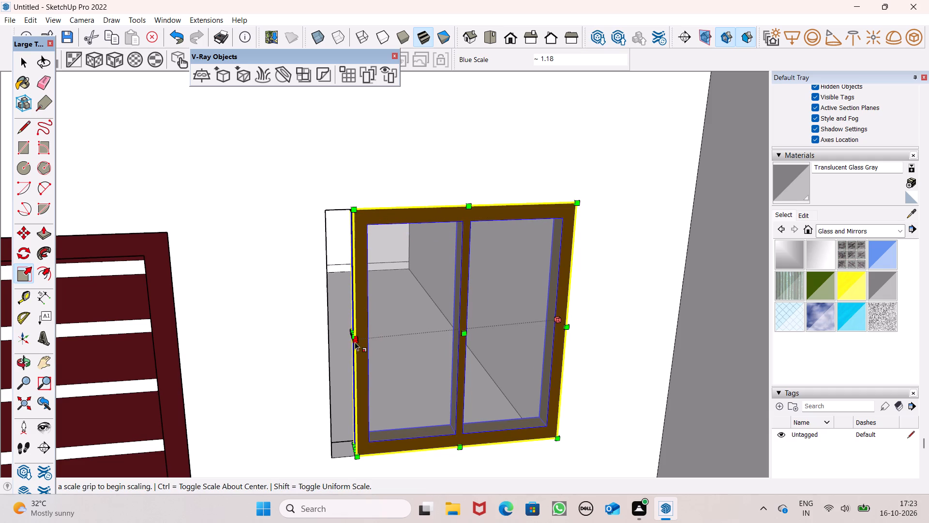
Stretch the lower balcony's window along the red axis to the opening's side edge nearest the door, and deselect it.
middle_click_drag(390, 340, 438, 333)
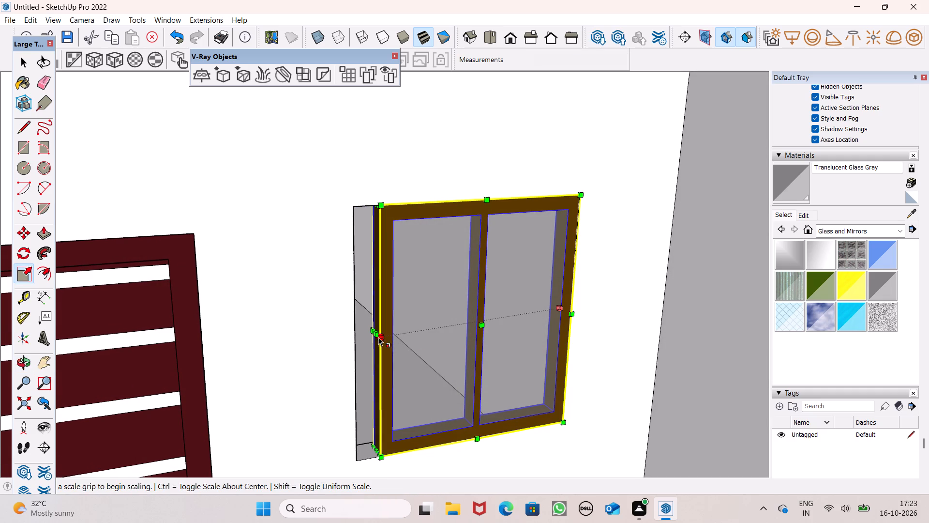
left_click_drag(375, 333, 355, 332)
scroll(399, 206, "down", 9)
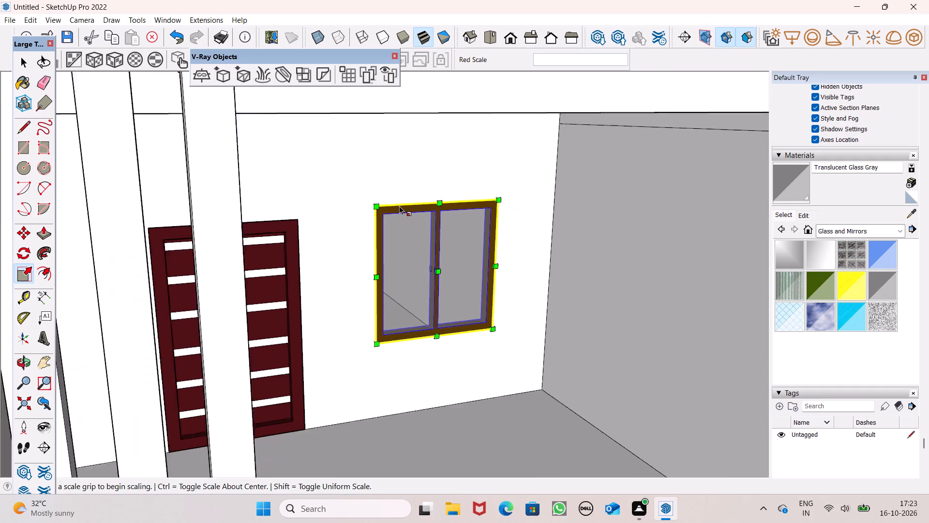
scroll(399, 206, "down", 10)
key("space")
left_click(210, 214)
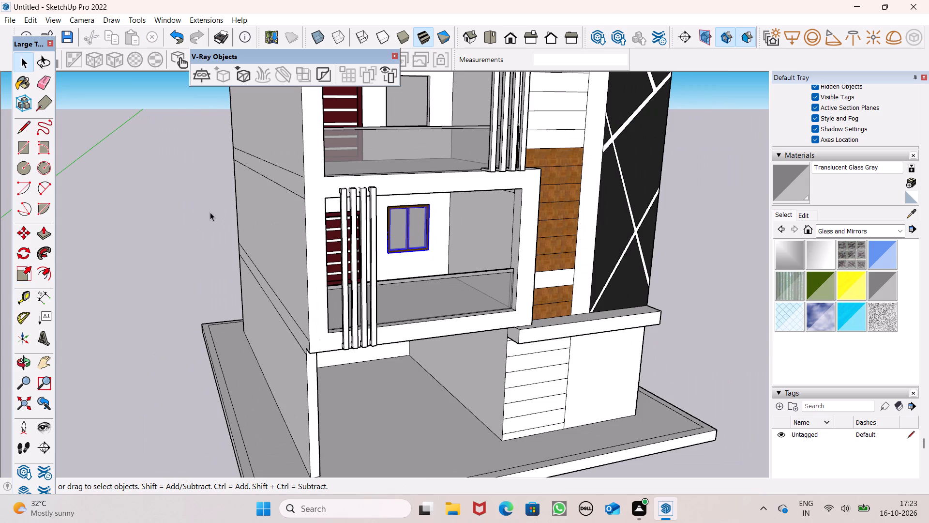
Copy the lower balcony's fitted window straight up to the upper balcony's window opening.
scroll(337, 192, "down", 3)
middle_click_drag(356, 196, 297, 210)
left_click(415, 217)
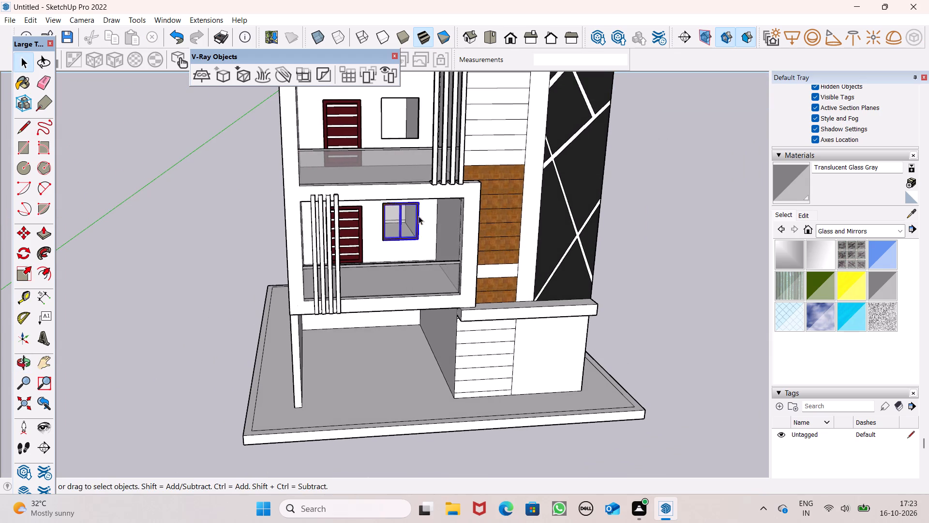
scroll(449, 183, "down", 3)
middle_click_drag(449, 178, 422, 176)
key("m")
key("Return")
scroll(423, 176, "up", 1)
scroll(411, 148, "down", 1)
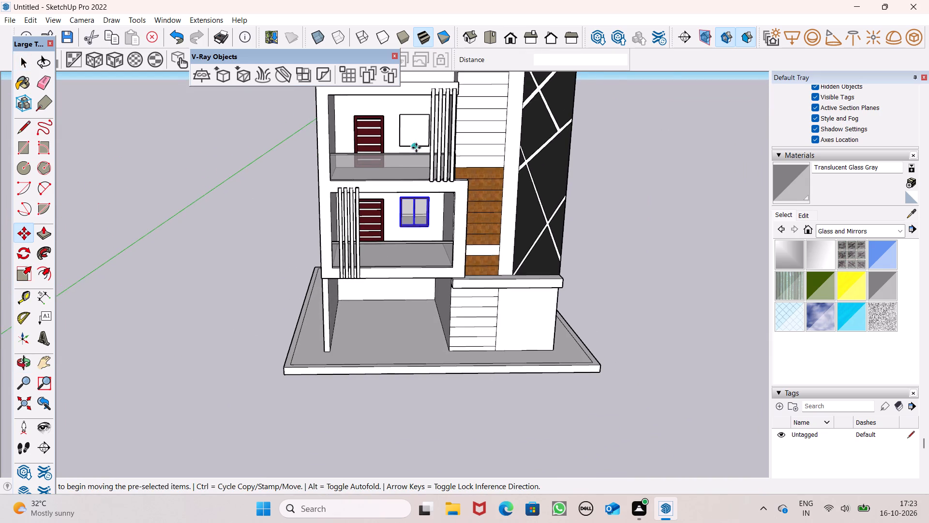
scroll(415, 114, "up", 5)
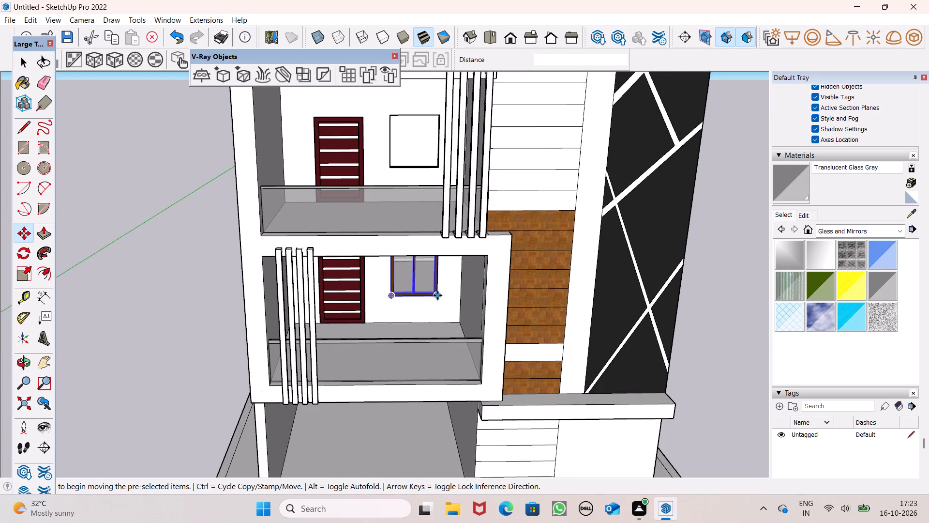
left_click_drag(437, 294, 437, 163)
Move the copied window by its bottom corner onto the upper balcony opening's corner, and deselect it.
scroll(430, 133, "up", 8)
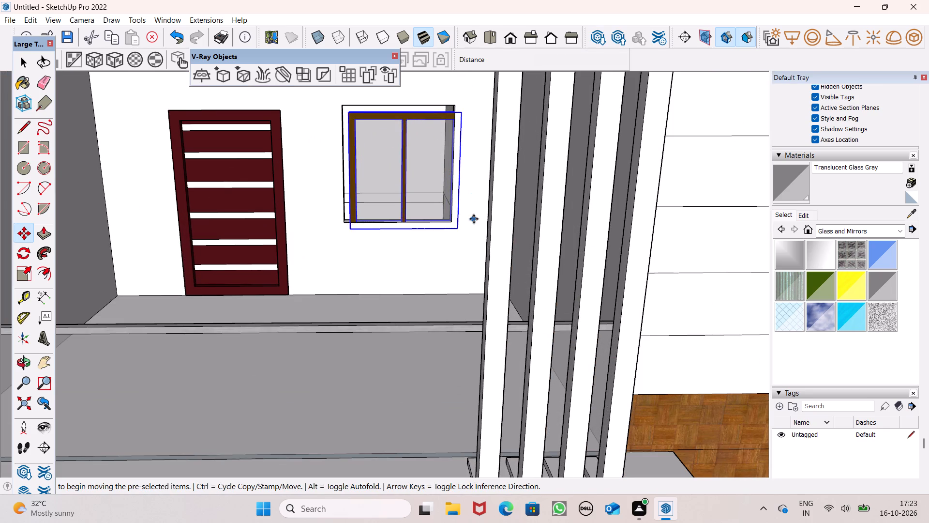
scroll(460, 225, "up", 4)
left_click_drag(459, 232, 450, 222)
scroll(457, 218, "down", 14)
key("space")
scroll(457, 218, "down", 6)
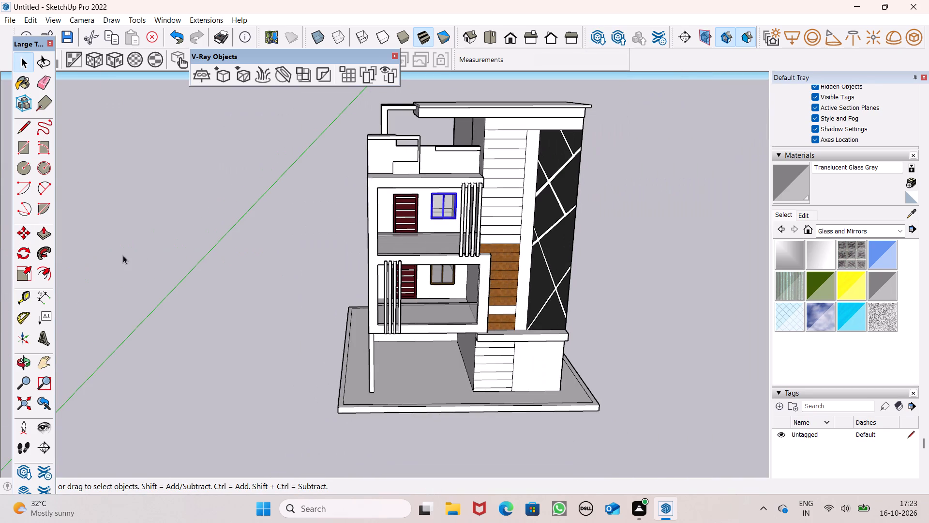
left_click(123, 255)
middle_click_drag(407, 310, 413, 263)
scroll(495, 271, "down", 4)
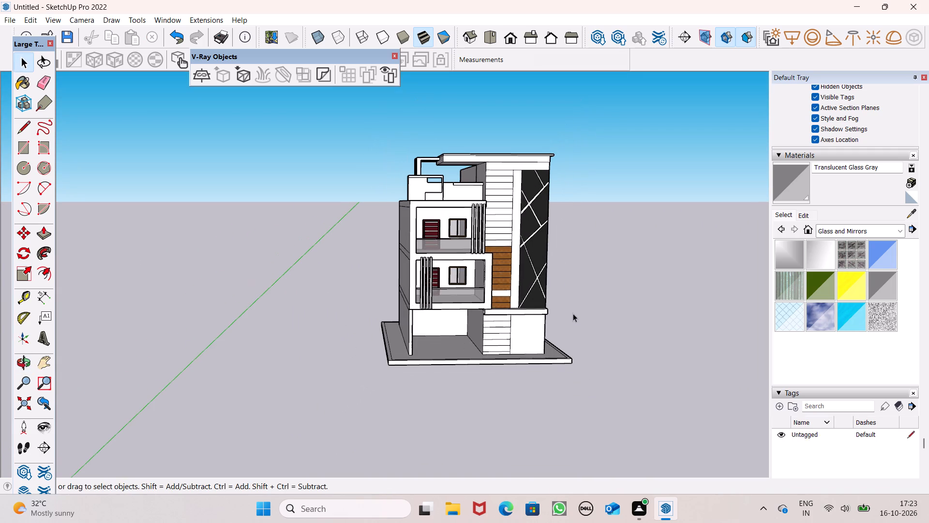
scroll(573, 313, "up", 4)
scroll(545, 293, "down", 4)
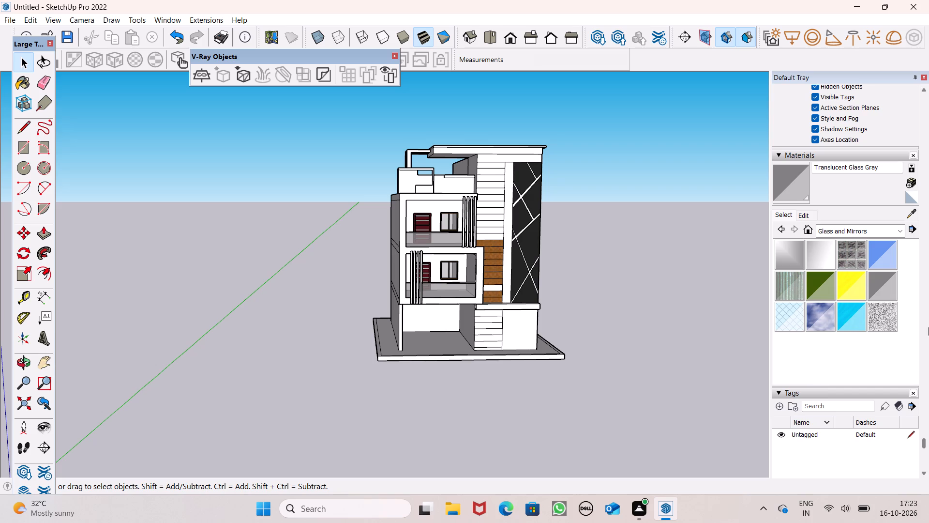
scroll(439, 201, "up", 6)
Thicken the vertical bar of the terrace parapet's raised frame by pulling its inner side face inward with Push/Pull.
scroll(472, 159, "up", 18)
middle_click_drag(440, 196, 481, 283)
scroll(370, 100, "up", 5)
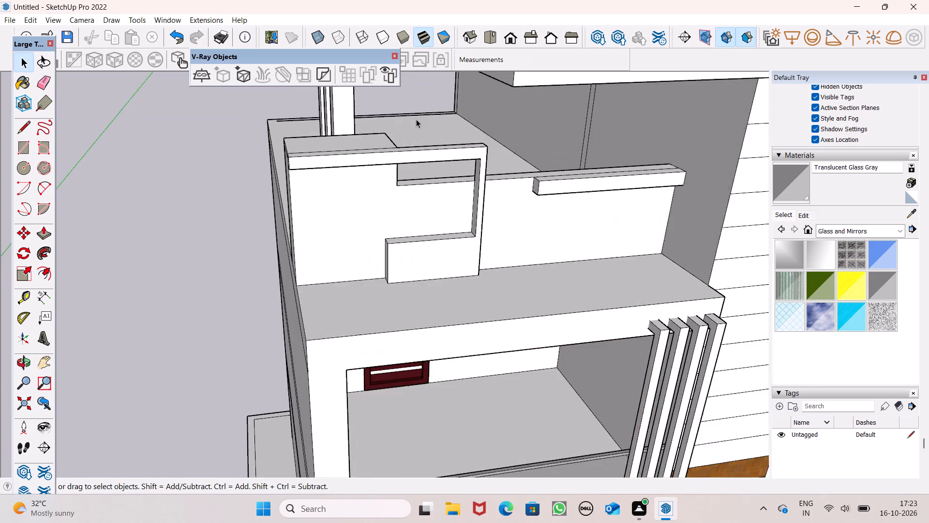
scroll(416, 119, "up", 2)
scroll(452, 200, "down", 6)
middle_click_drag(509, 298, 545, 295)
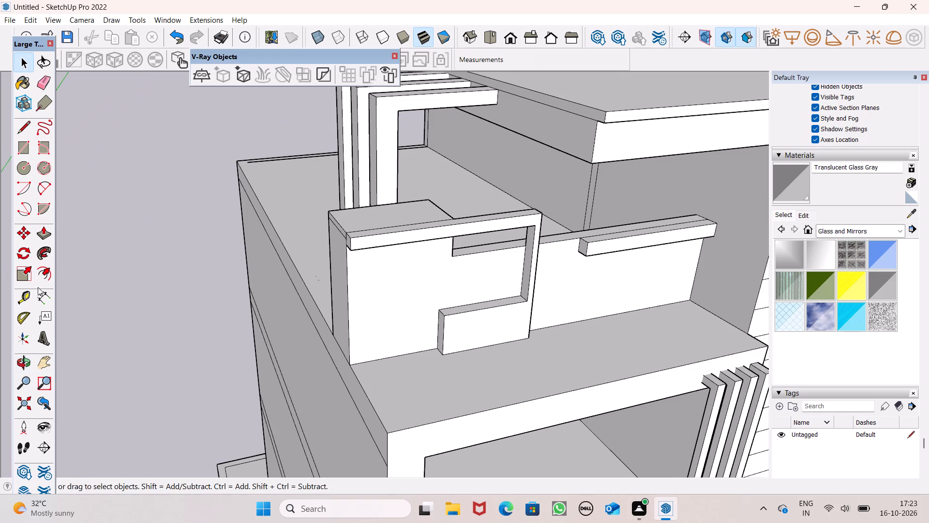
left_click_drag(42, 230, 46, 228)
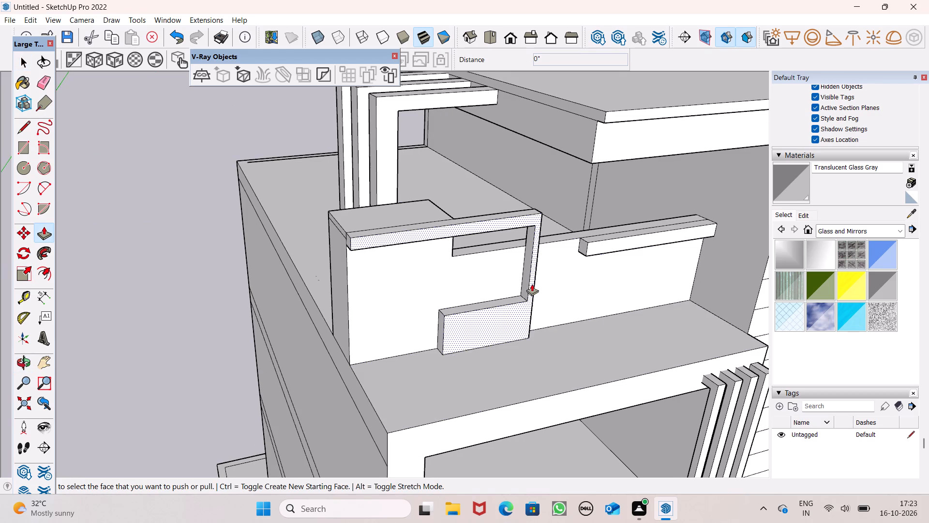
left_click(530, 282)
key("ctrl+z")
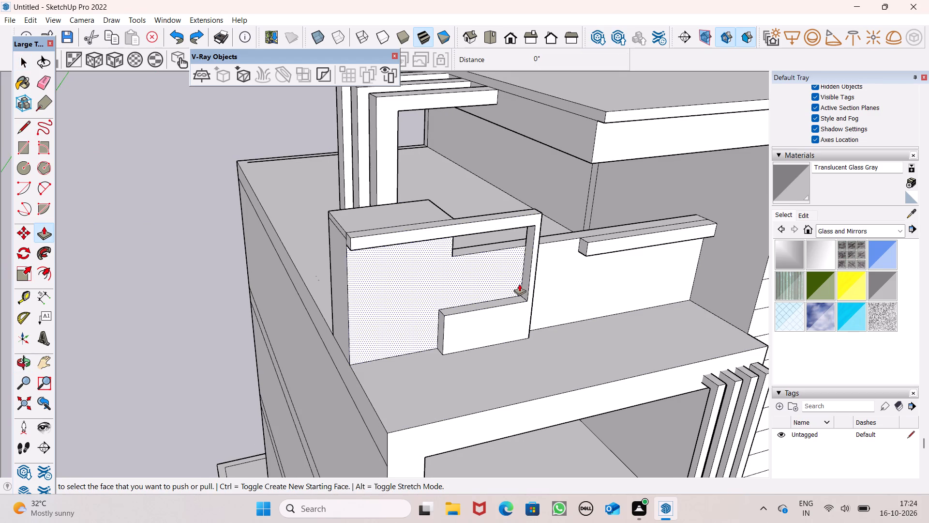
left_click_drag(524, 279, 515, 289)
key("space")
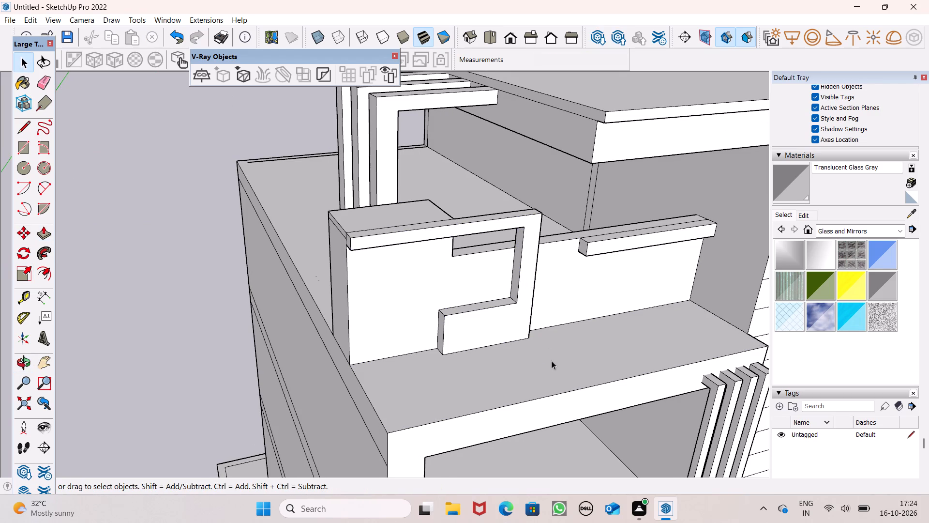
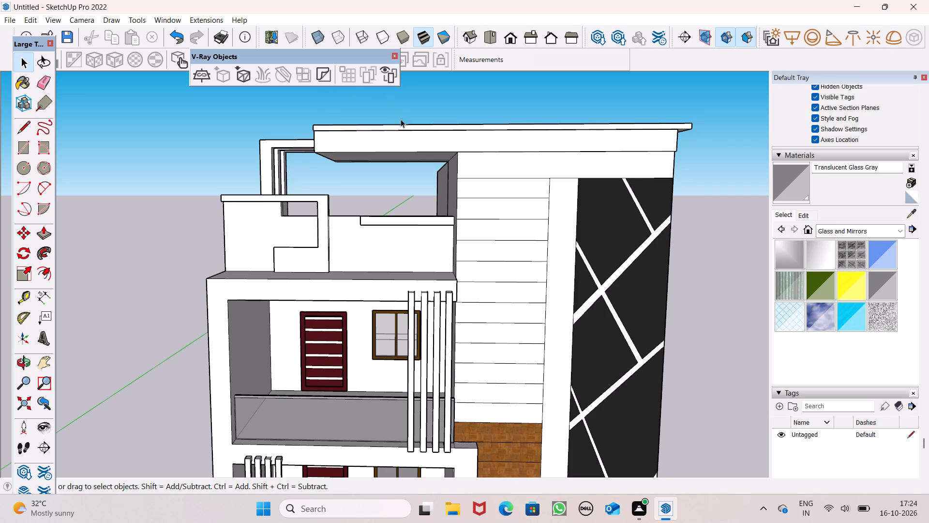
Paint the front faces of the four vertical fins on the upper balcony with Color M07 from the Colors library.
scroll(408, 149, "down", 2)
scroll(404, 208, "down", 1)
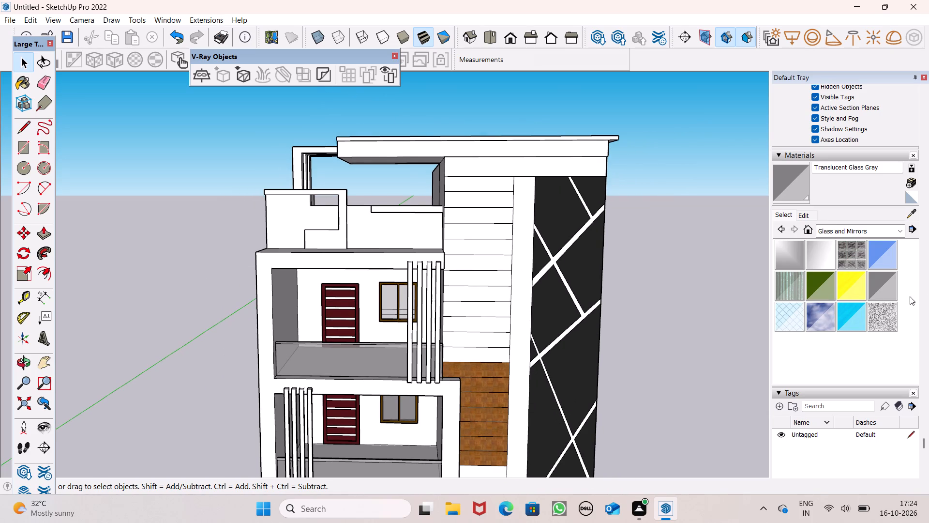
scroll(455, 214, "down", 4)
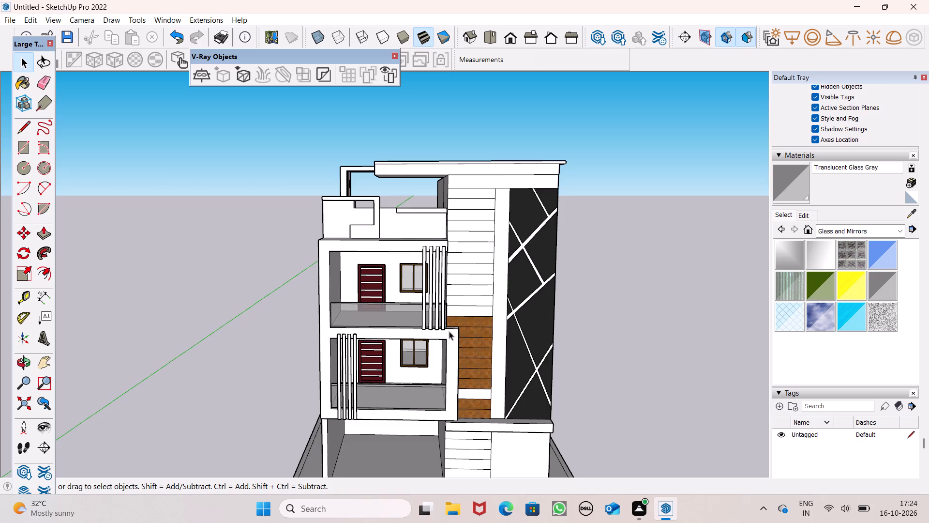
scroll(448, 294, "down", 2)
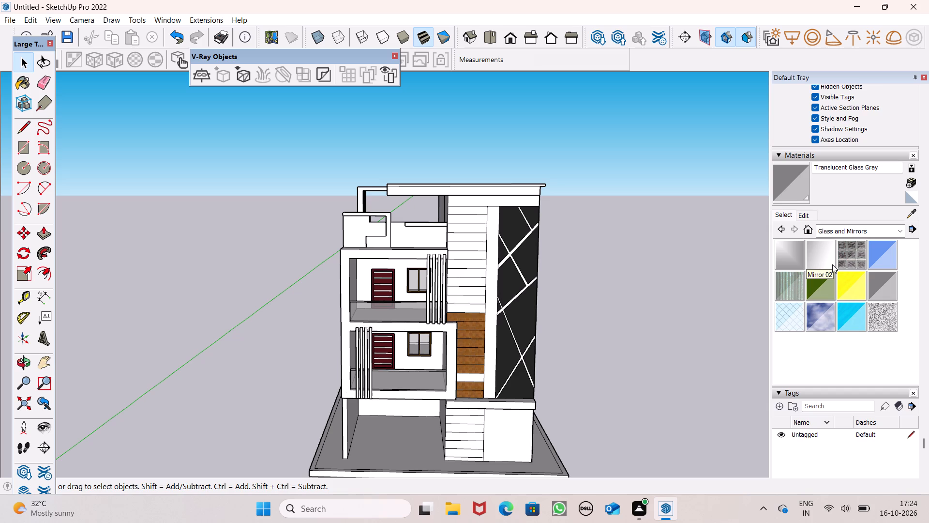
left_click(828, 228)
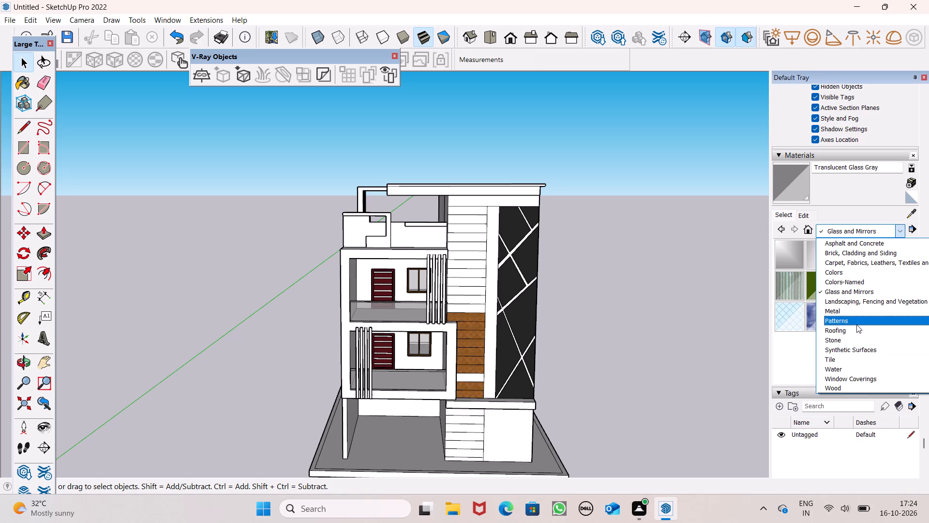
left_click(851, 270)
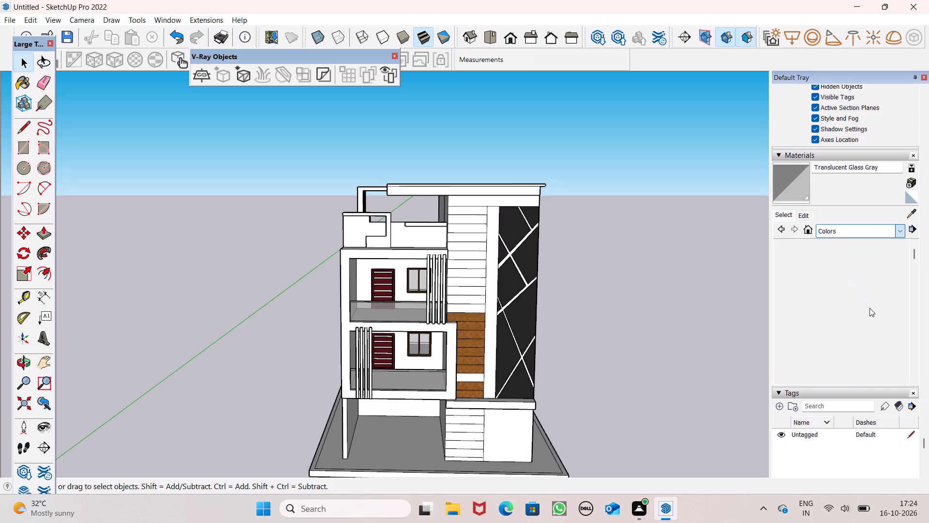
scroll(867, 330, "down", 14)
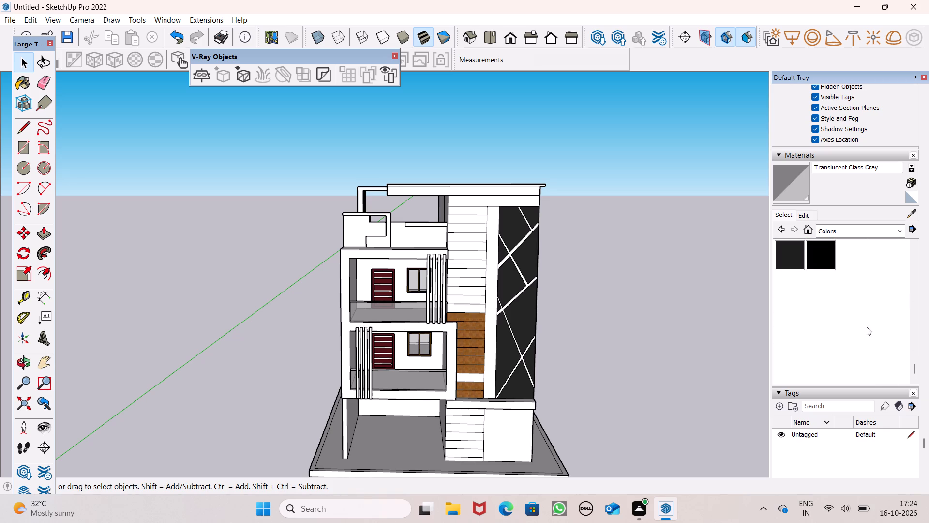
scroll(868, 308, "up", 1)
left_click(884, 281)
scroll(263, 247, "up", 4)
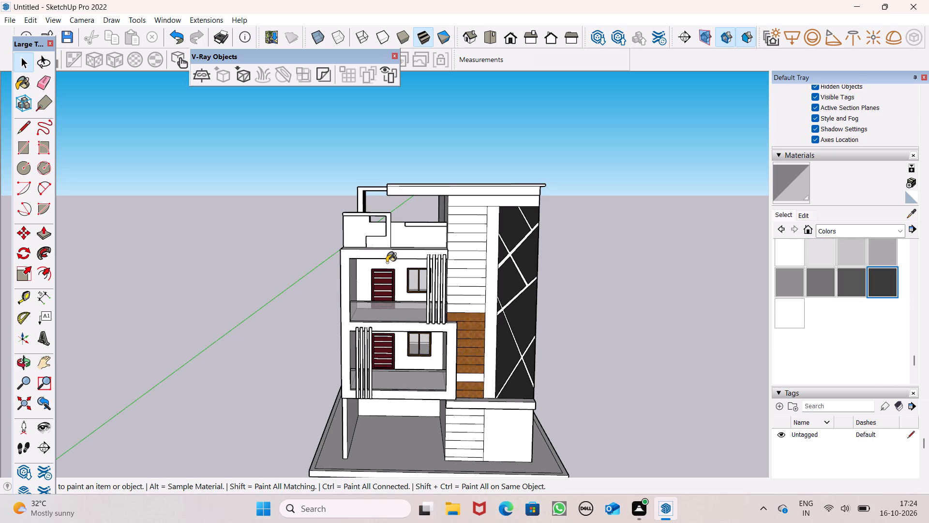
scroll(388, 263, "up", 12)
scroll(477, 258, "up", 11)
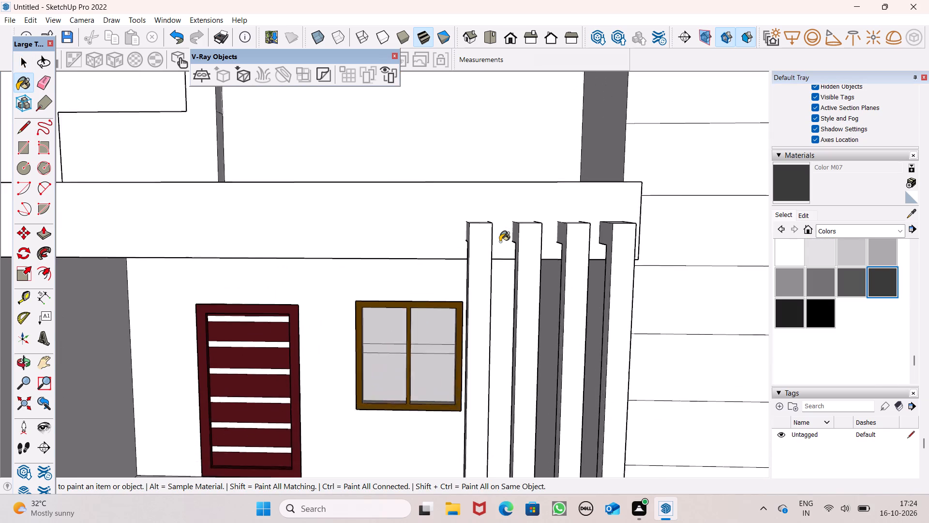
scroll(500, 242, "up", 2)
left_click(478, 243)
left_click(544, 252)
left_click(595, 262)
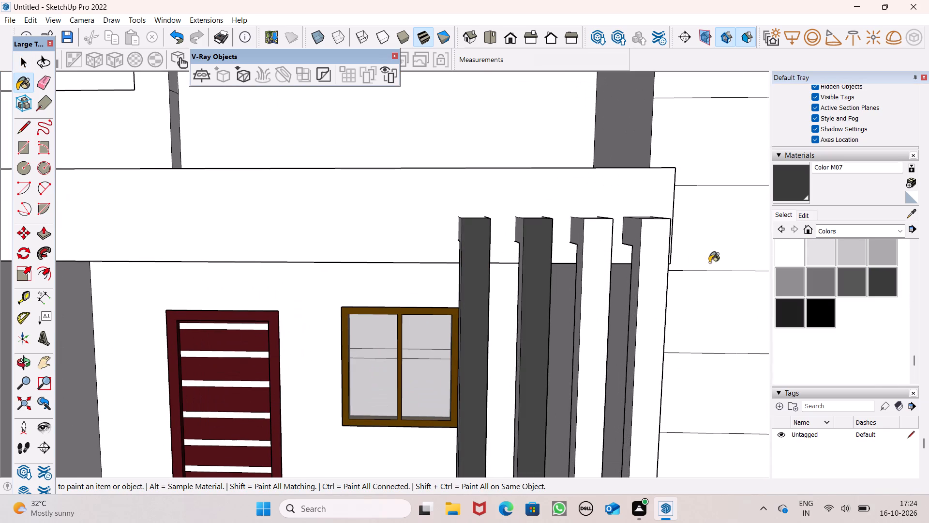
left_click(659, 261)
Paint the side faces of the four upper-balcony fins that face away from the black-panelled tower with Color M07.
middle_click_drag(653, 261, 781, 264)
scroll(576, 235, "up", 4)
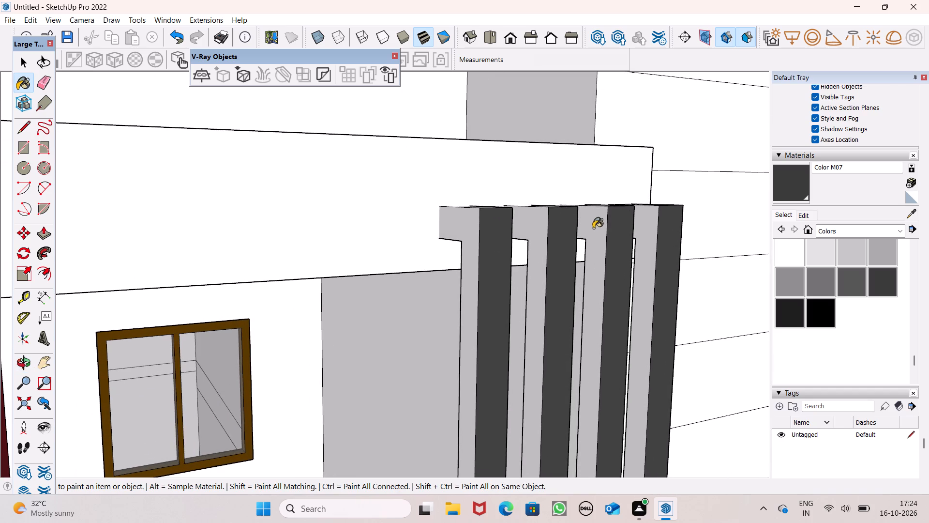
left_click_drag(594, 228, 602, 227)
left_click(642, 226)
left_click(528, 228)
left_click(473, 230)
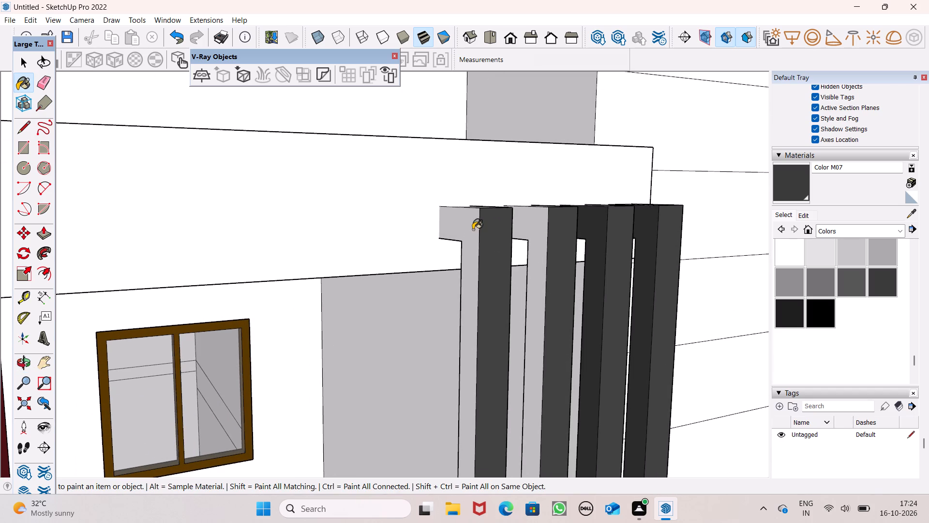
Paint the top faces of the four upper-balcony fins with Color M07, keeping the adjoining wall unpainted.
scroll(567, 212, "down", 5)
middle_click_drag(573, 229, 513, 412)
scroll(491, 418, "up", 4)
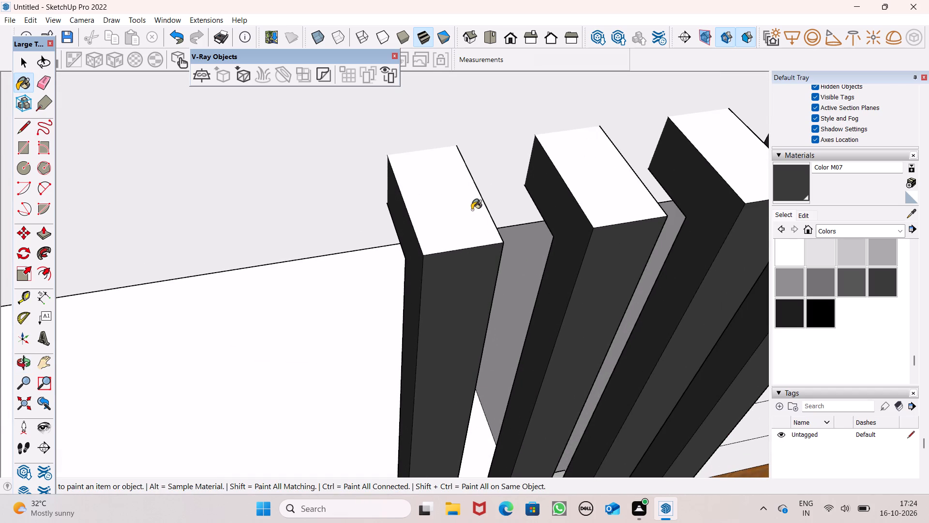
left_click(472, 210)
left_click_drag(660, 194, 655, 194)
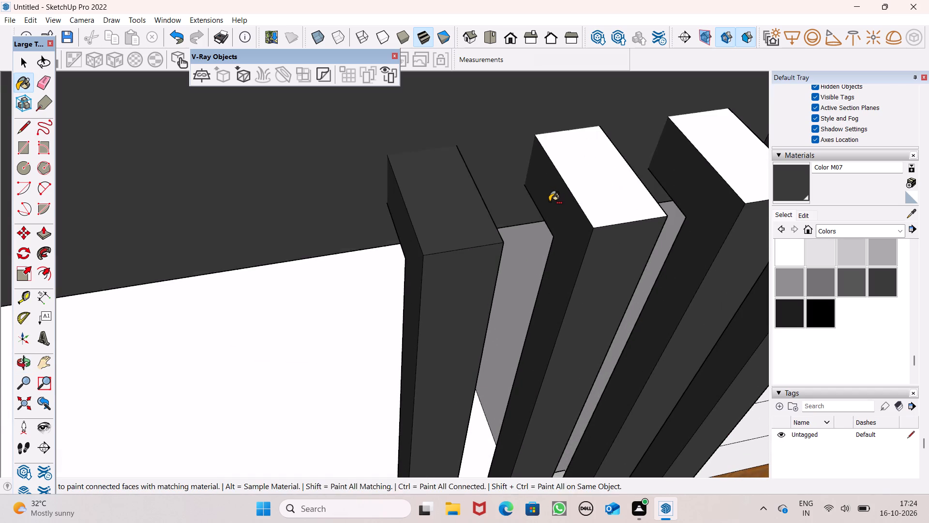
key("ctrl+z")
scroll(465, 273, "down", 7)
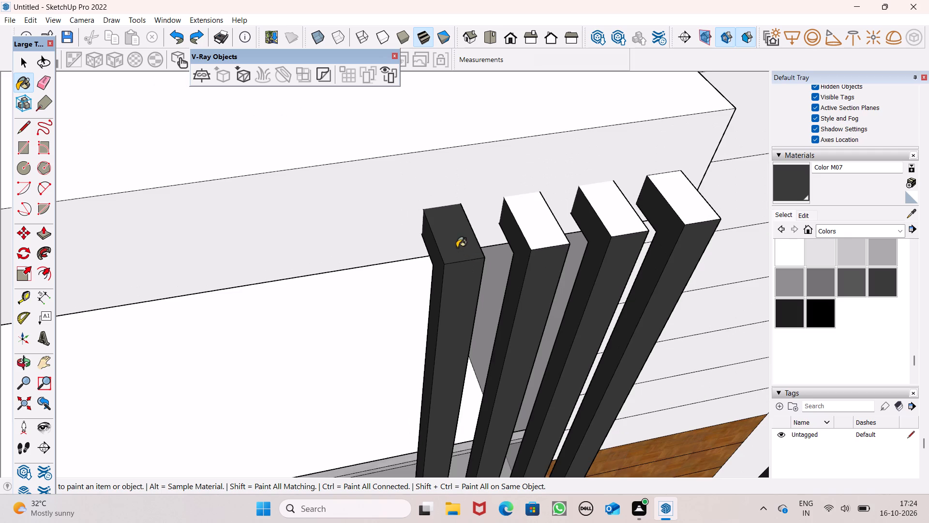
scroll(651, 354, "up", 2)
left_click(597, 174)
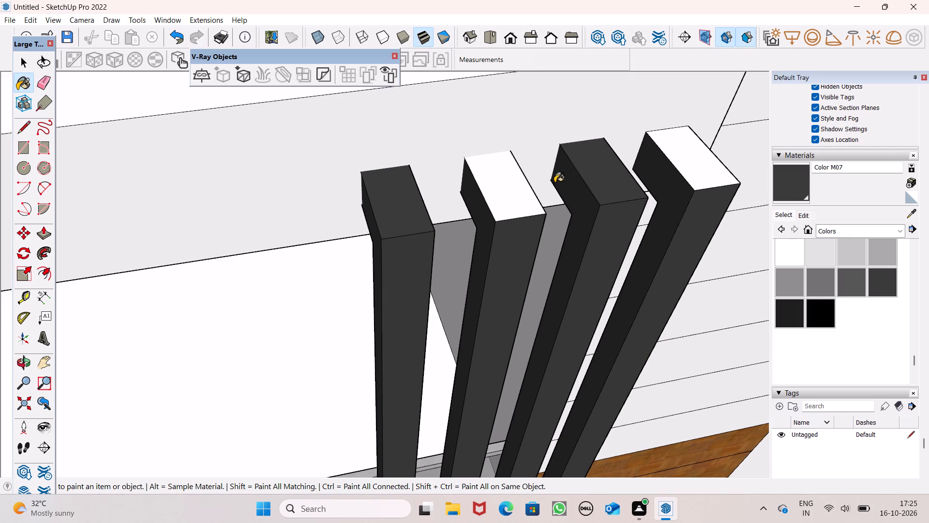
left_click(503, 185)
left_click(695, 162)
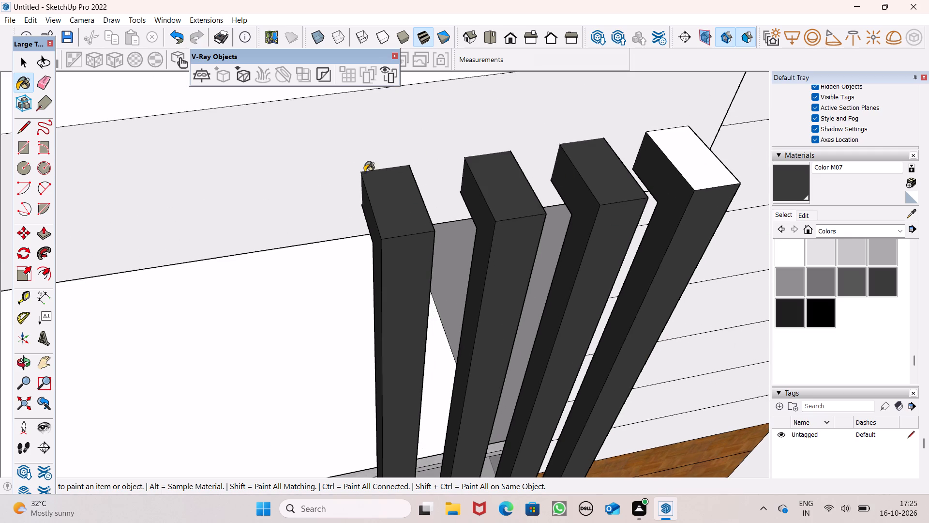
Paint the top faces of the four bottom brackets on the upper-balcony fins with Color M07.
scroll(348, 175, "down", 10)
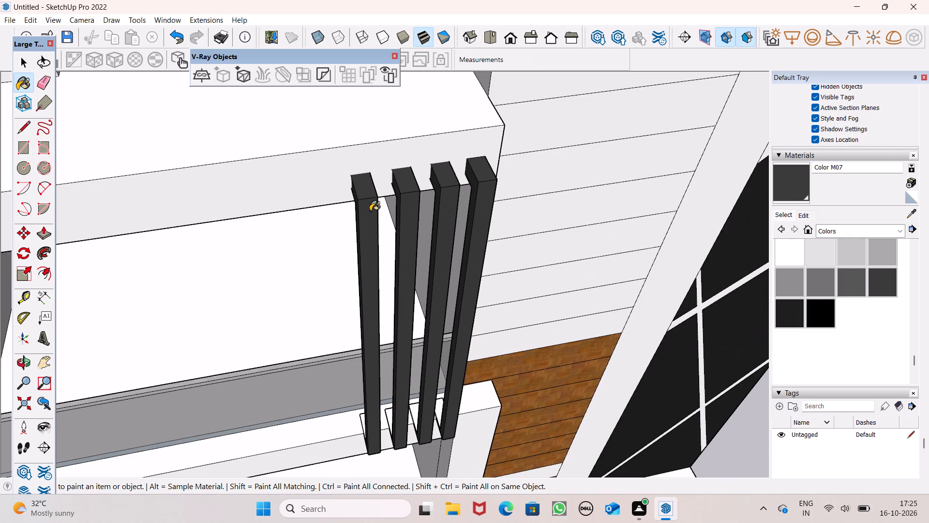
scroll(375, 199, "down", 4)
middle_click_drag(377, 220, 395, 208)
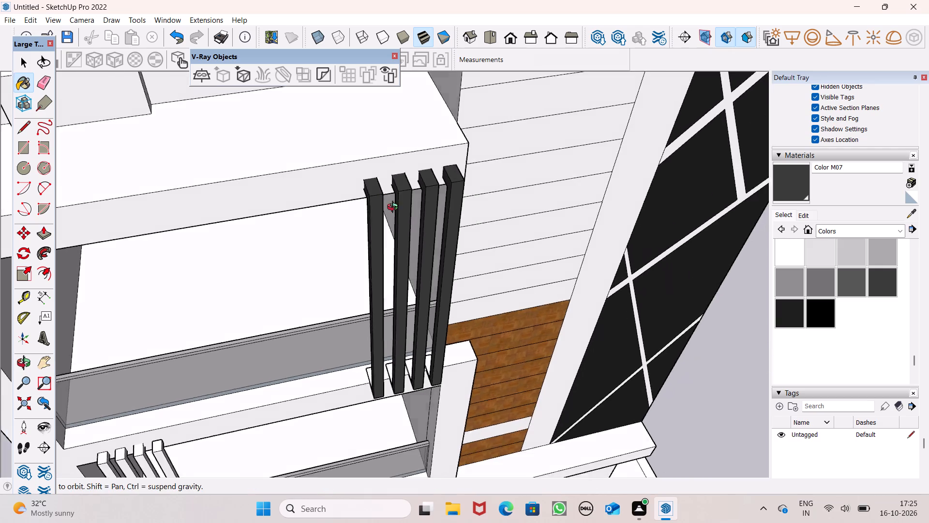
middle_click_drag(395, 208, 616, 100)
scroll(440, 392, "up", 7)
middle_click_drag(480, 314, 525, 469)
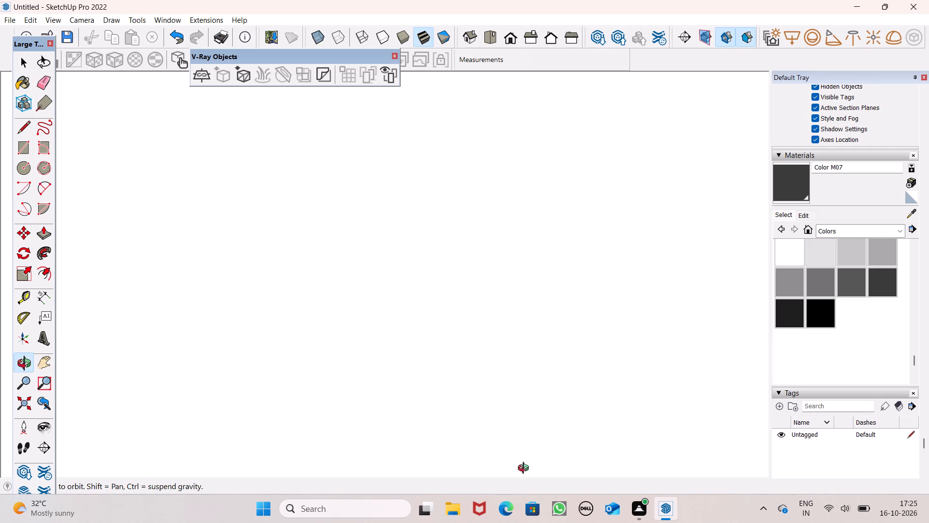
middle_click_drag(525, 469, 502, 424)
scroll(514, 305, "up", 6)
left_click(520, 234)
left_click(502, 287)
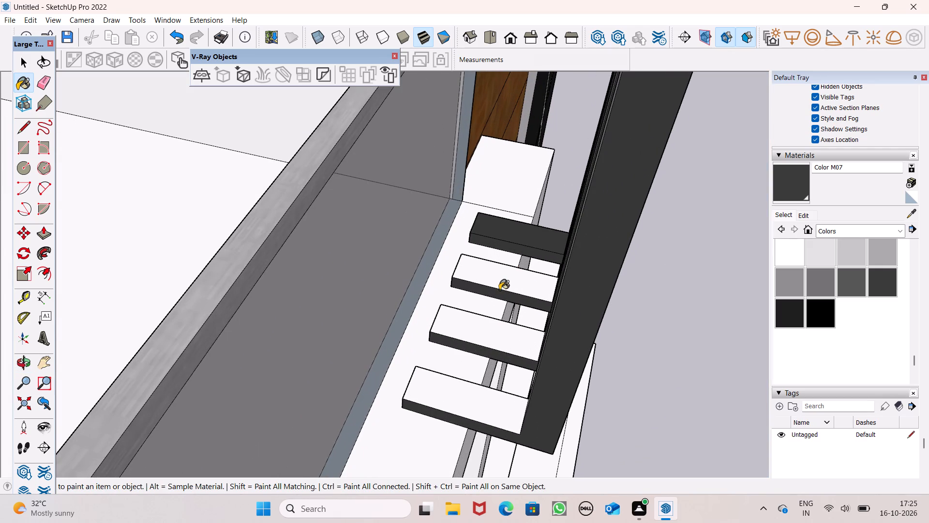
left_click(478, 338)
left_click(449, 402)
Paint the rear faces of the four upper-balcony fins, facing into the balcony, with Color M07.
middle_click_drag(529, 397, 615, 419)
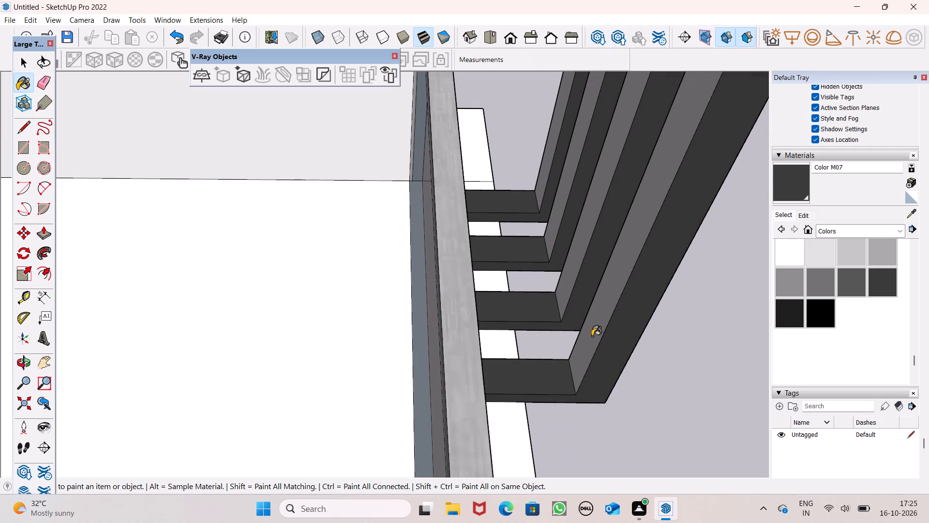
left_click(549, 156)
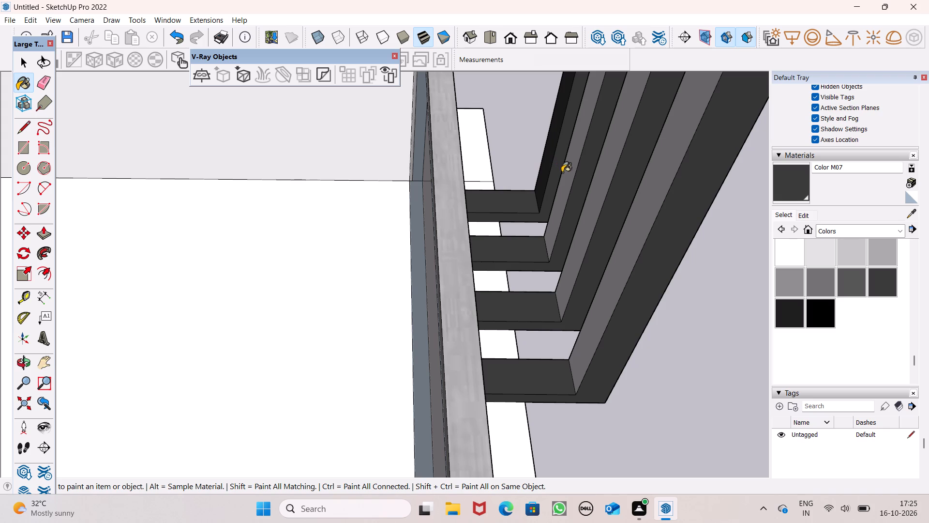
left_click(565, 173)
left_click(589, 215)
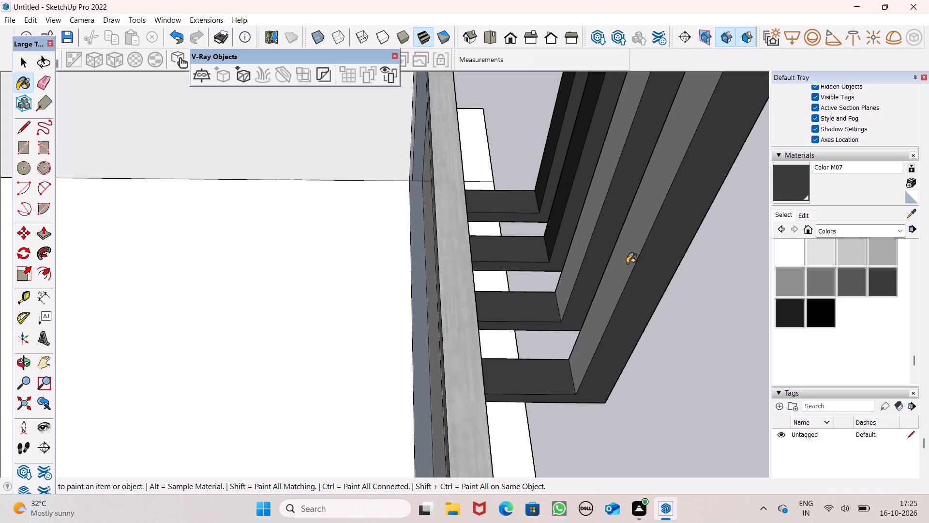
left_click(627, 263)
Paint the top and front faces of the four vertical fins on the lower balcony with Color M07.
middle_click_drag(674, 333, 454, 314)
scroll(459, 318, "up", 1)
scroll(452, 302, "down", 16)
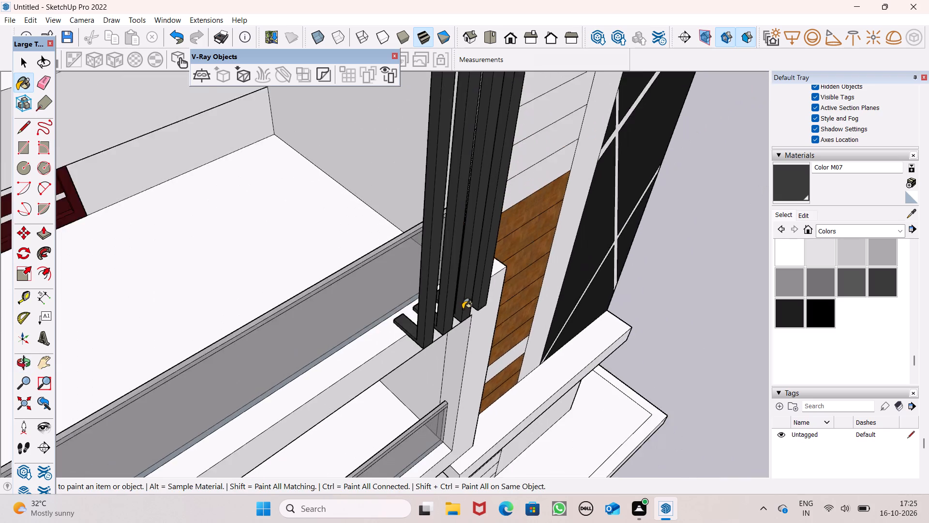
scroll(463, 309, "down", 6)
middle_click_drag(467, 317, 315, 245)
scroll(227, 345, "up", 7)
scroll(78, 314, "up", 6)
left_click_drag(83, 259, 82, 253)
left_click(79, 275)
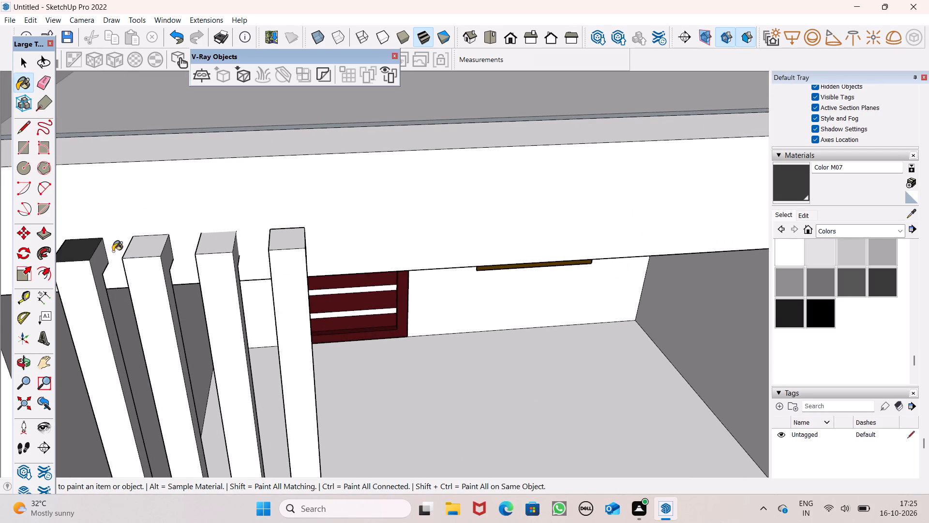
left_click(149, 256)
left_click(149, 272)
left_click(215, 252)
left_click(218, 270)
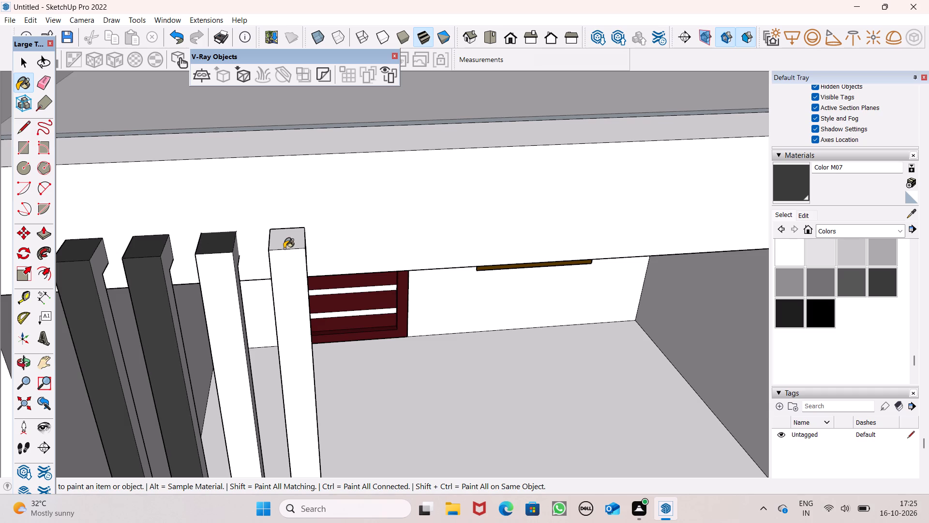
left_click(288, 244)
left_click(281, 271)
Paint the side faces of the four lower-balcony fins that face the black-panelled tower with Color M07.
middle_click_drag(154, 277, 86, 275)
scroll(114, 253, "up", 1)
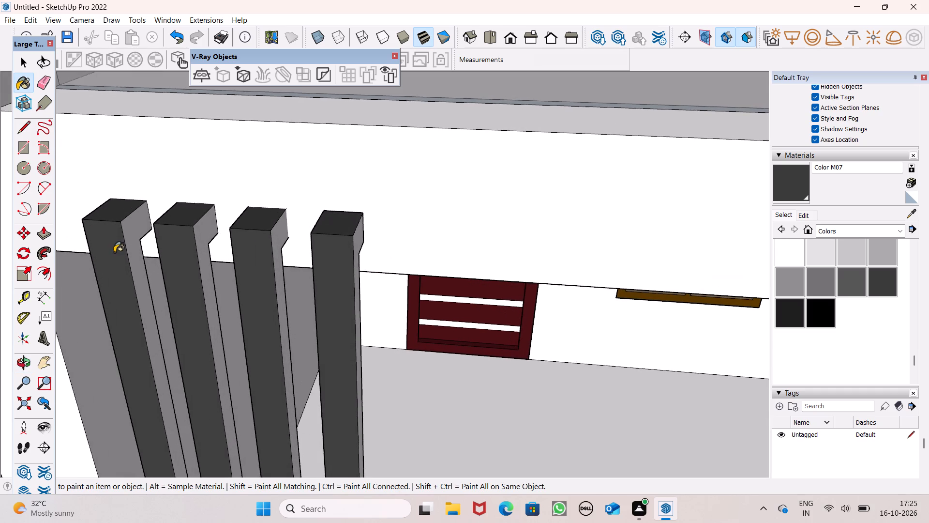
scroll(114, 252, "up", 2)
left_click(134, 237)
left_click(211, 245)
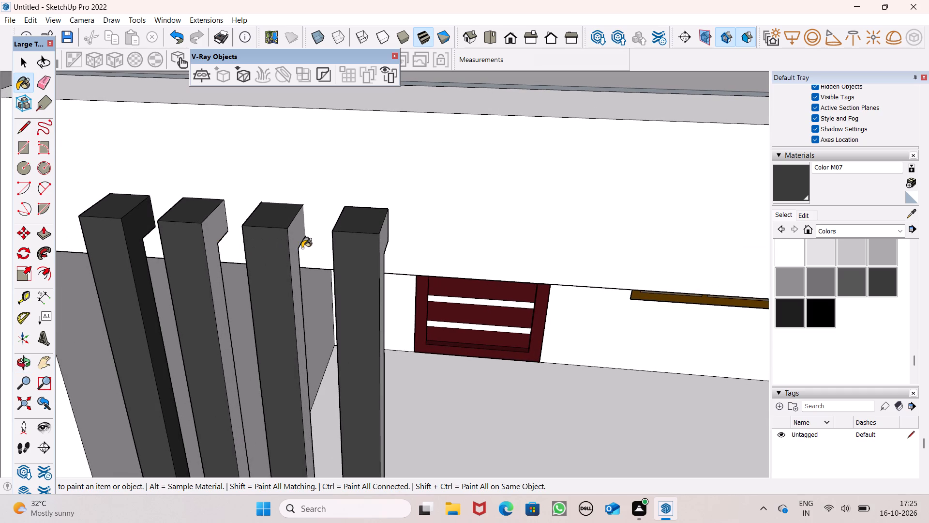
left_click(297, 247)
middle_click_drag(306, 267, 231, 277)
left_click_drag(382, 255, 369, 255)
Paint the opposite side faces of the four lower-balcony fins, facing away from the tower, with Color M07.
scroll(327, 250, "down", 5)
middle_click_drag(297, 297, 649, 235)
scroll(312, 306, "up", 3)
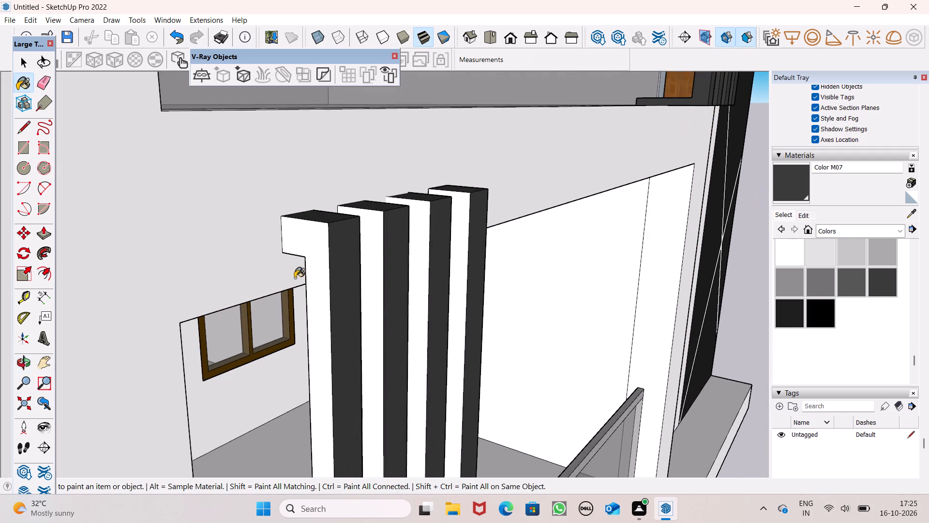
scroll(295, 278, "up", 1)
left_click(314, 264)
left_click(382, 252)
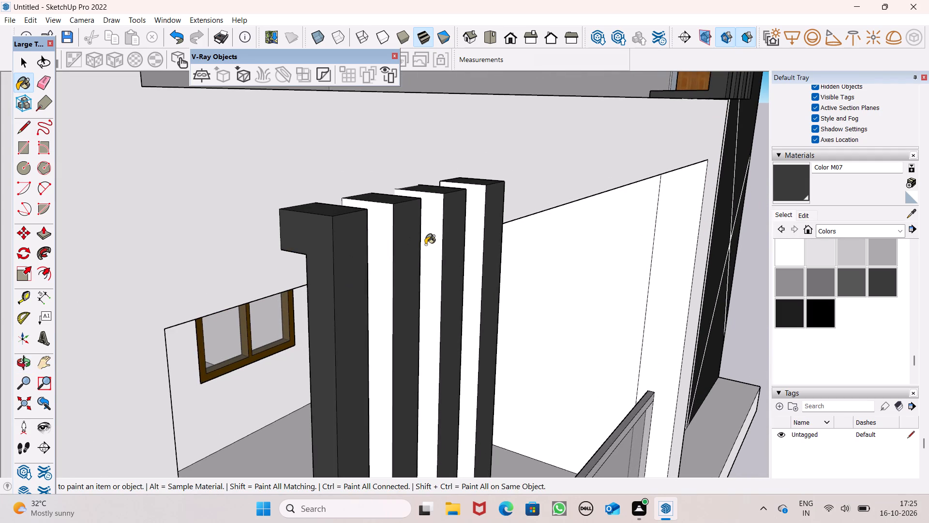
left_click(425, 244)
left_click(473, 231)
Paint the rear faces of the four lower-balcony fins, facing into the balcony, with Color M07.
scroll(446, 223, "down", 2)
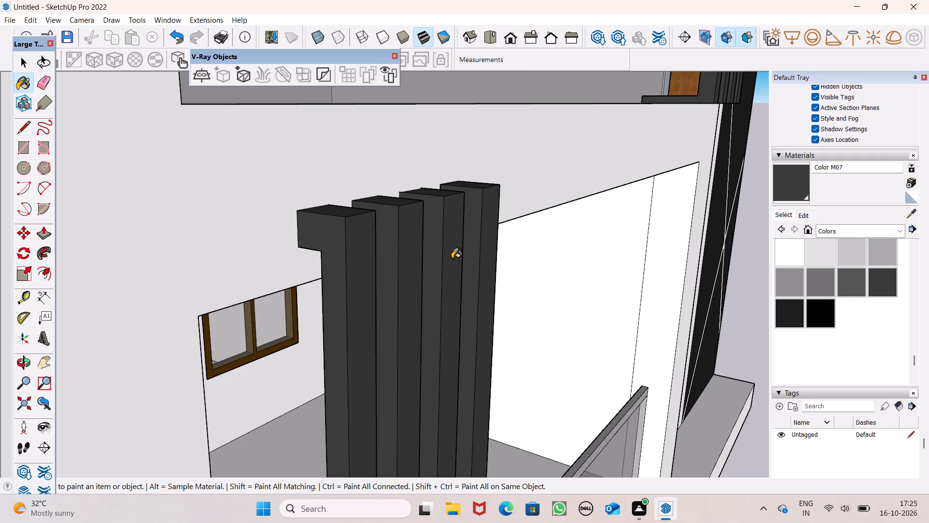
scroll(353, 166, "down", 5)
middle_click_drag(346, 407, 448, 365)
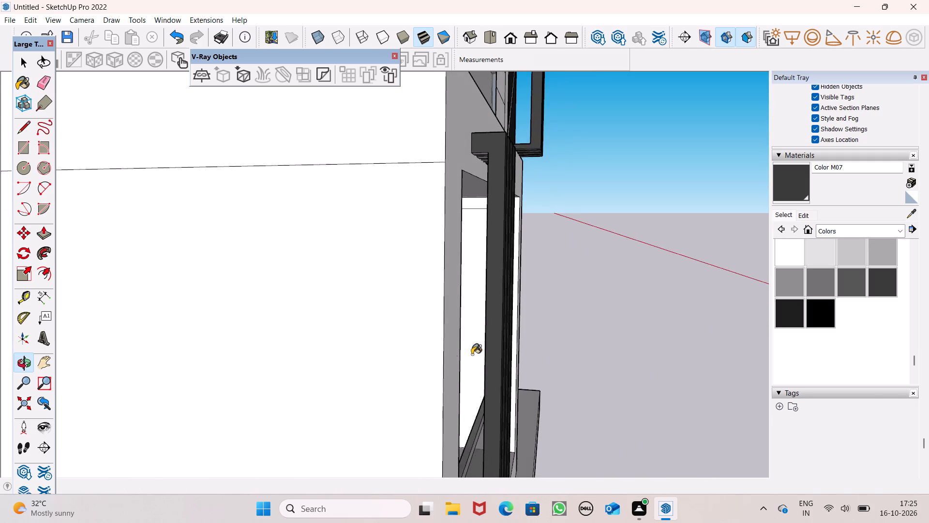
scroll(479, 351, "up", 8)
scroll(483, 362, "down", 4)
middle_click_drag(487, 393, 484, 421)
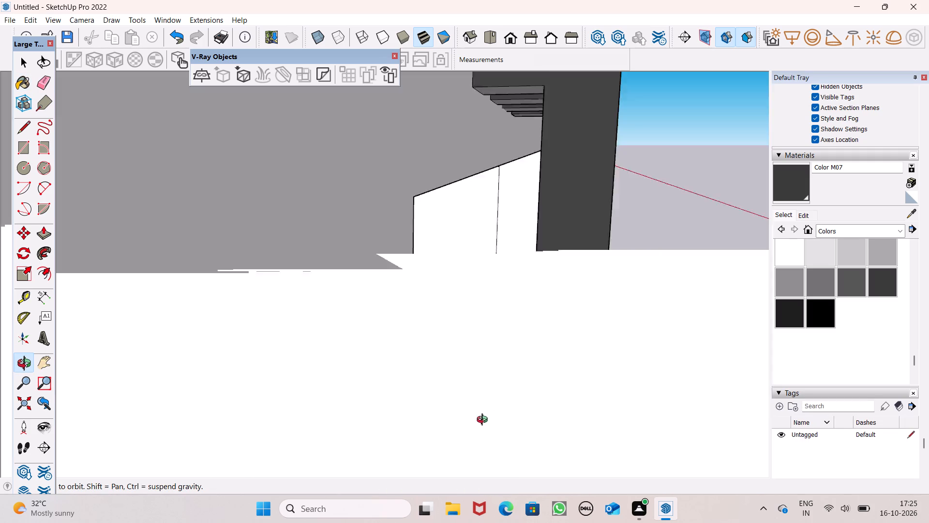
middle_click_drag(484, 421, 314, 412)
scroll(544, 304, "down", 12)
middle_click_drag(503, 374, 234, 445)
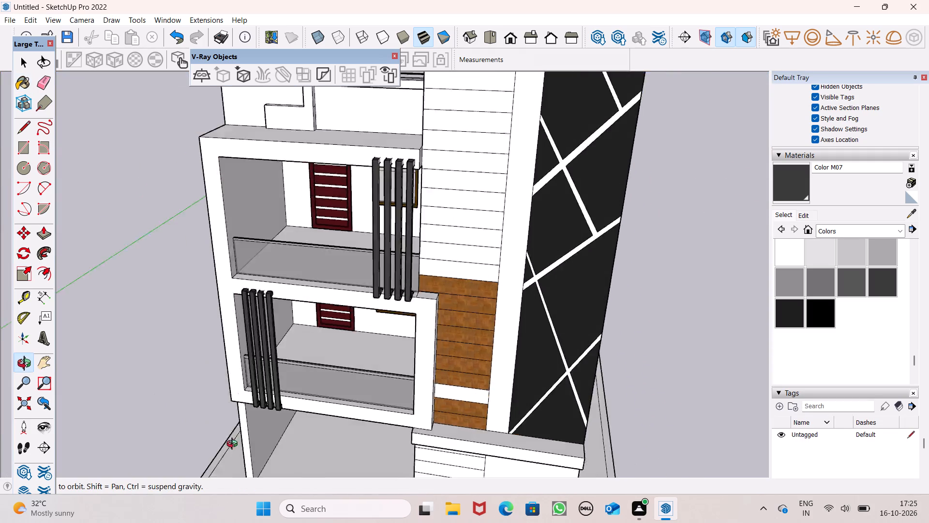
middle_click_drag(234, 445, 135, 369)
scroll(191, 322, "up", 7)
middle_click_drag(327, 367, 115, 395)
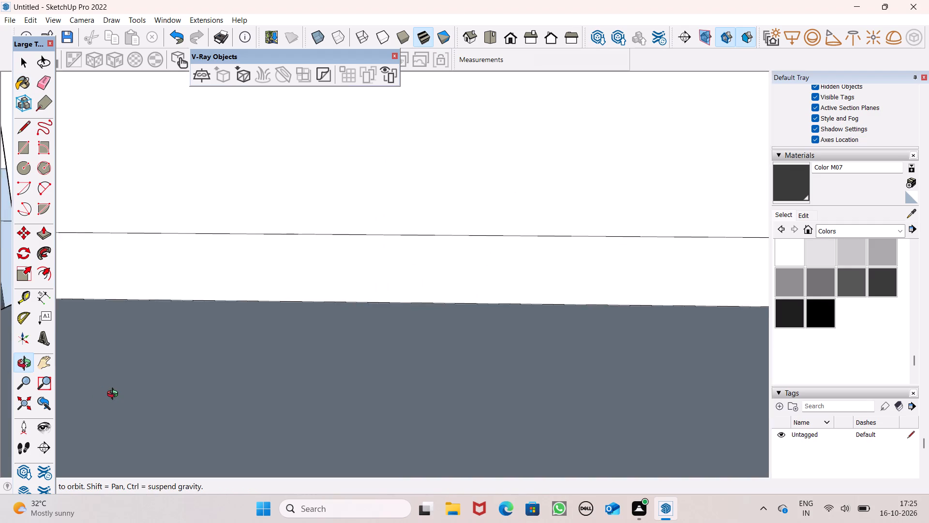
middle_click_drag(115, 395, 174, 370)
scroll(224, 323, "up", 8)
scroll(249, 297, "down", 7)
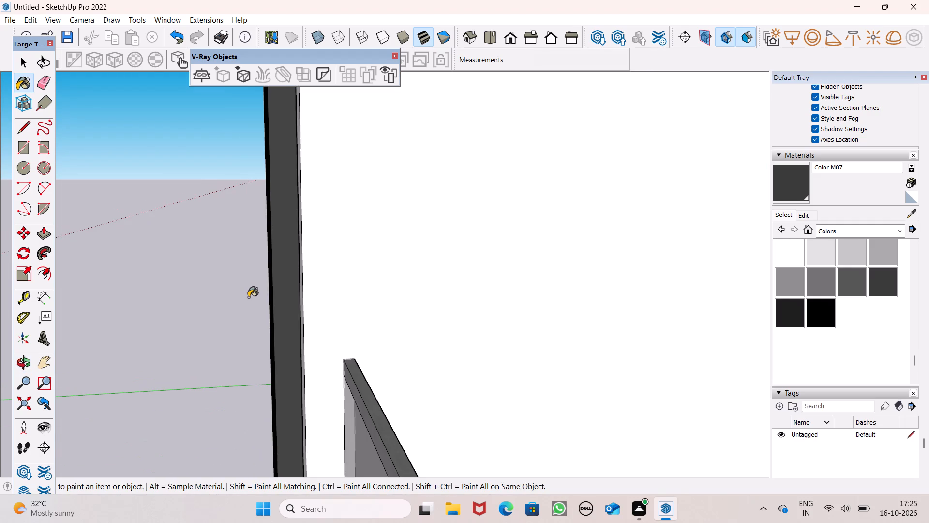
scroll(307, 292, "up", 2)
middle_click_drag(299, 319, 313, 343)
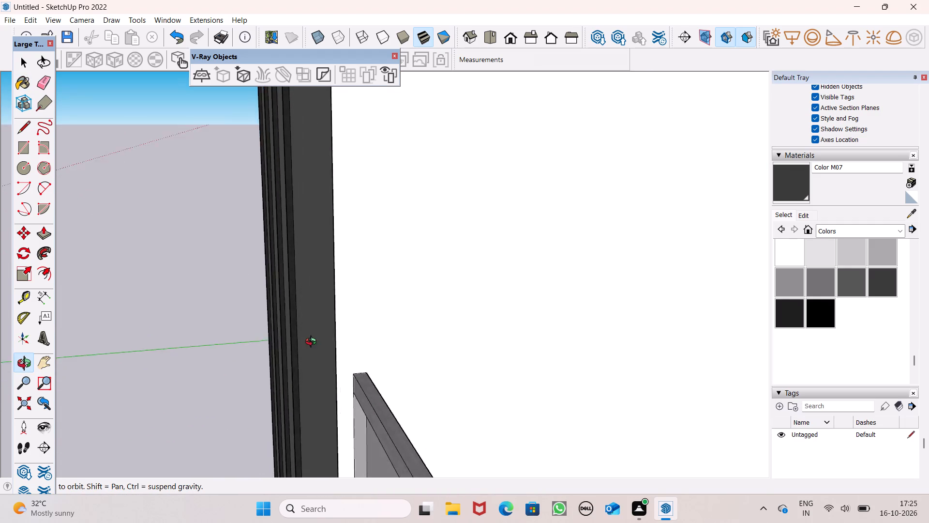
middle_click_drag(313, 343, 176, 406)
left_click(105, 395)
left_click(170, 343)
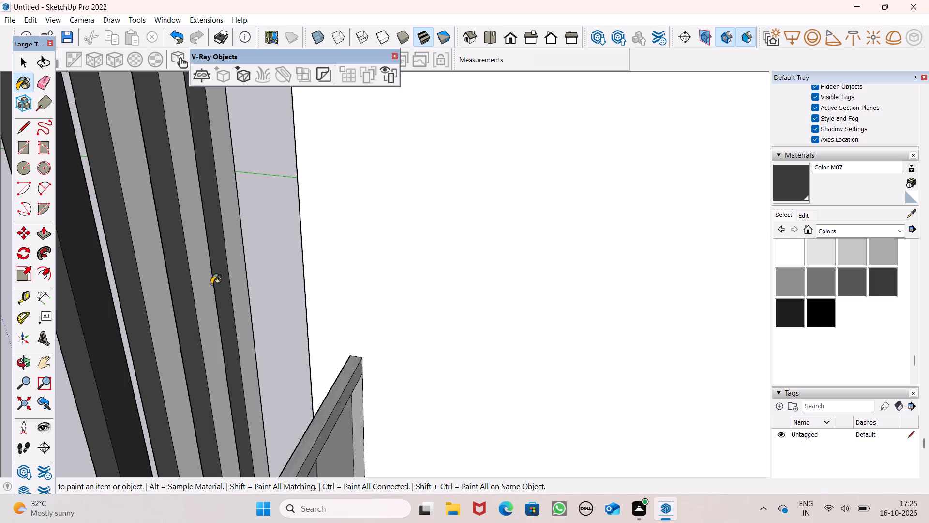
left_click(205, 291)
left_click(238, 271)
Paint the bottom faces of the four vertical fins on the lower balcony with Color M07.
middle_click_drag(171, 331, 459, 336)
scroll(40, 286, "down", 2)
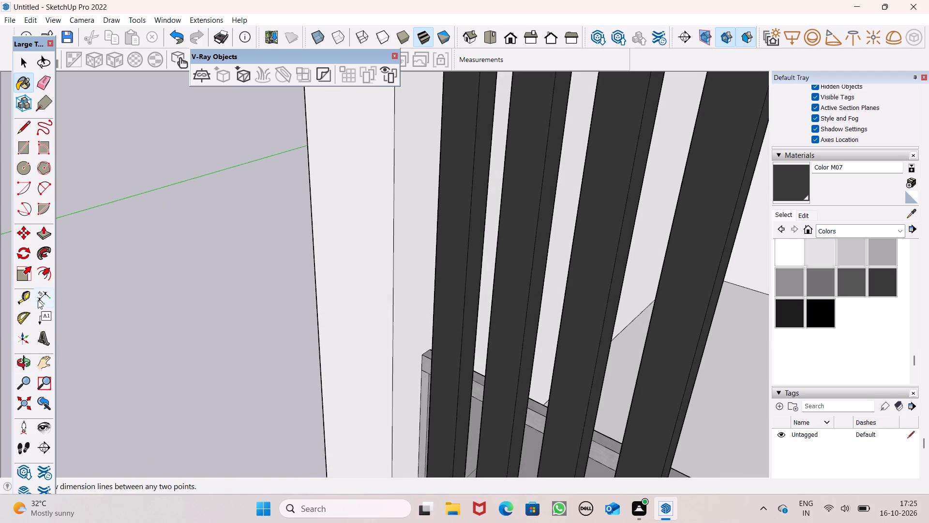
scroll(38, 300, "down", 4)
scroll(149, 302, "down", 6)
middle_click_drag(202, 357, 538, 312)
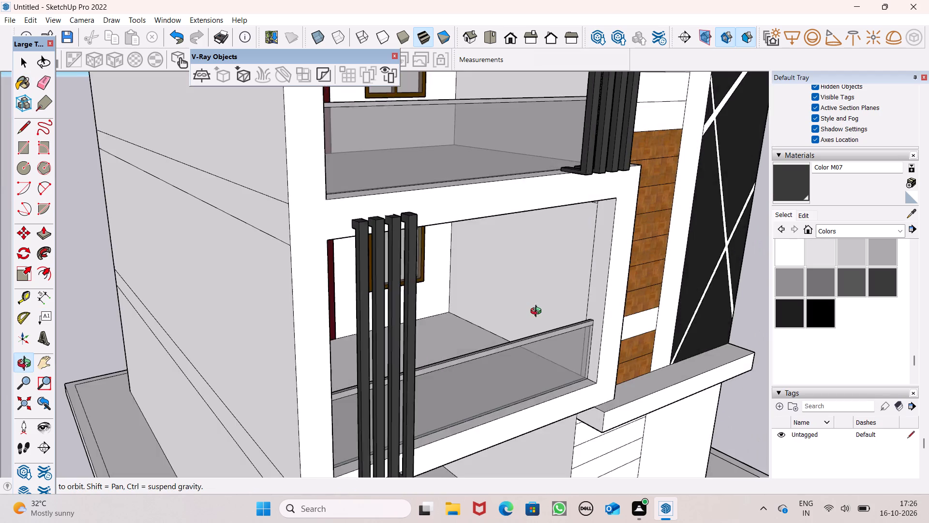
middle_click_drag(538, 312, 458, 91)
scroll(296, 308, "up", 4)
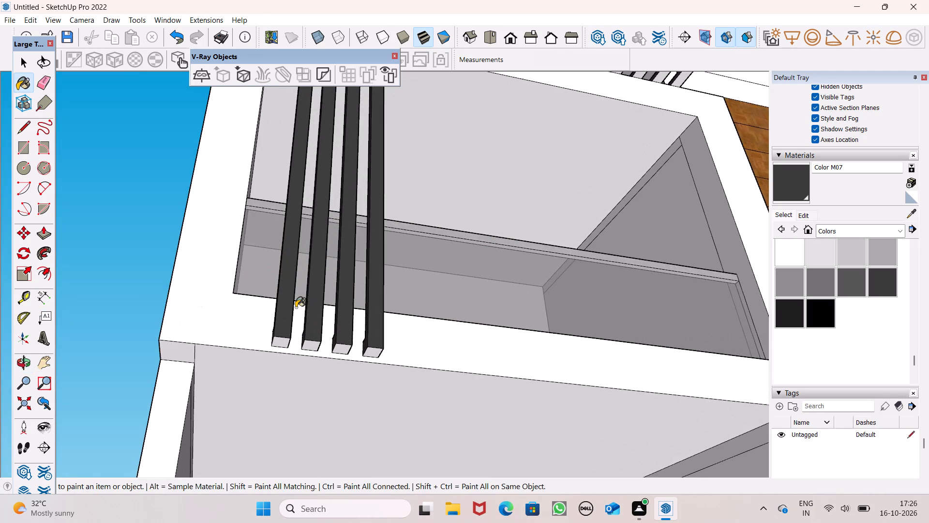
left_click(284, 348)
left_click(312, 349)
left_click(341, 348)
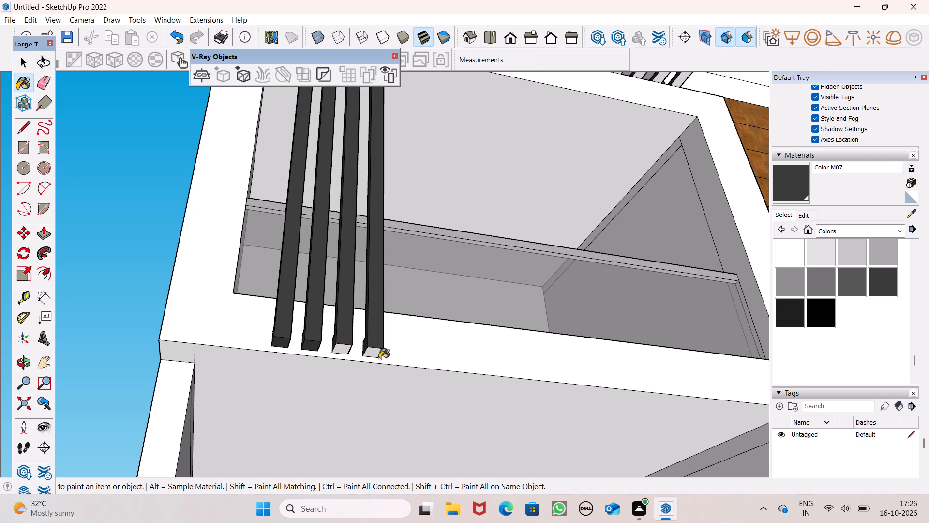
left_click(373, 356)
left_click(372, 353)
Paint the bottom faces of the four vertical fins on the upper balcony with Color M07.
scroll(251, 358, "down", 6)
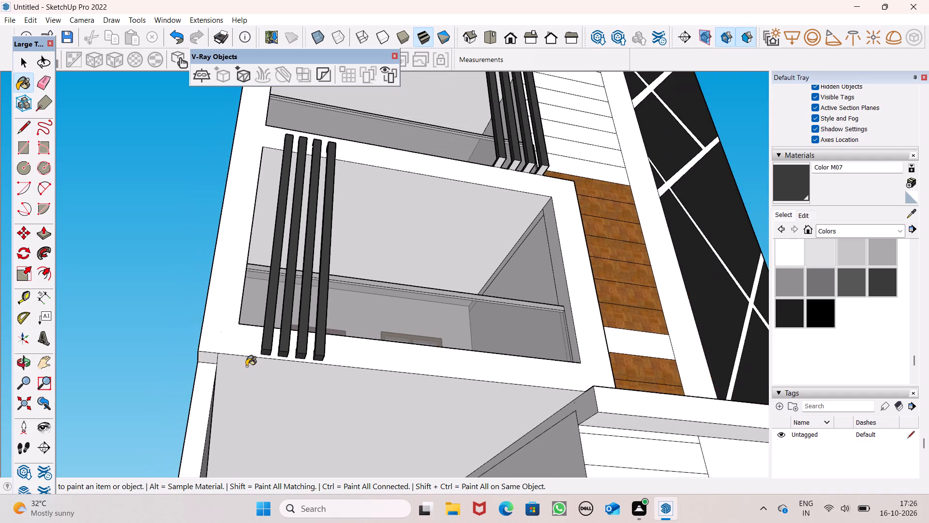
scroll(207, 369, "down", 4)
scroll(268, 358, "up", 1)
middle_click_drag(272, 358, 248, 415)
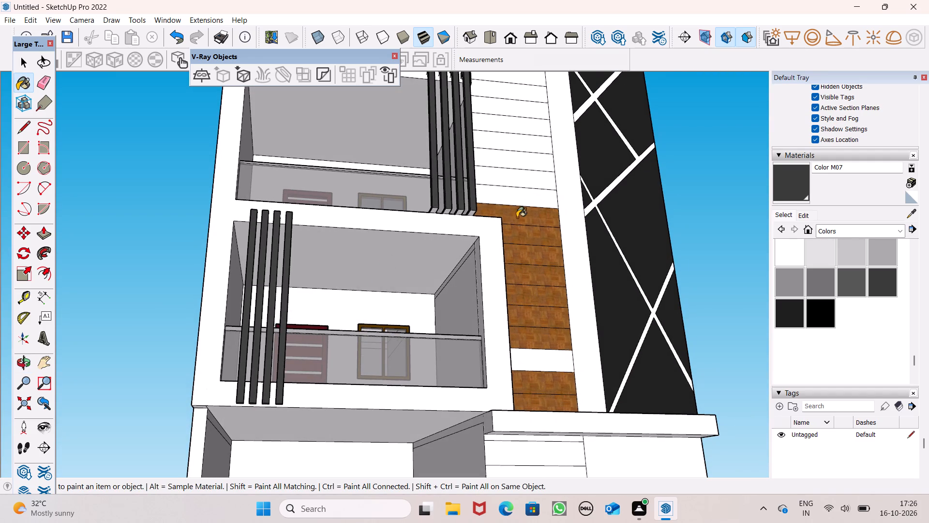
scroll(490, 225, "up", 6)
scroll(364, 209, "up", 5)
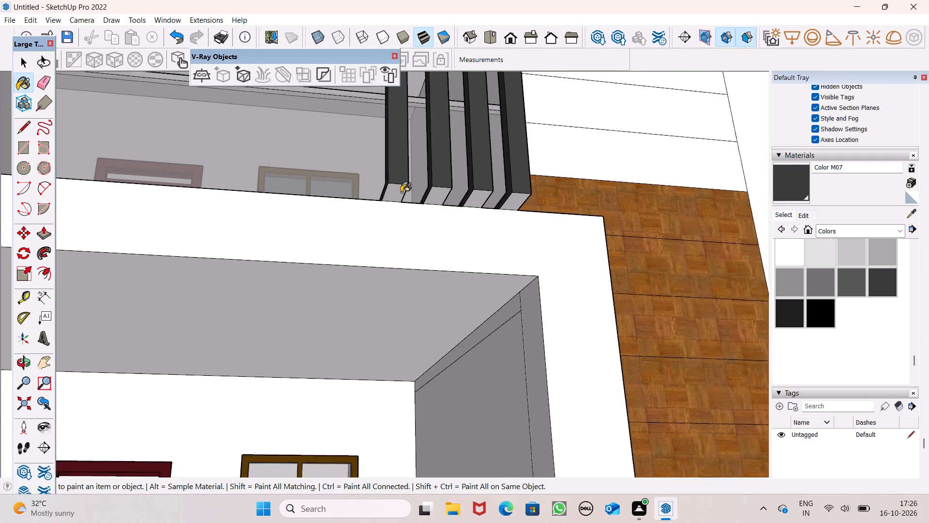
scroll(401, 192, "up", 1)
left_click(392, 199)
scroll(446, 203, "up", 4)
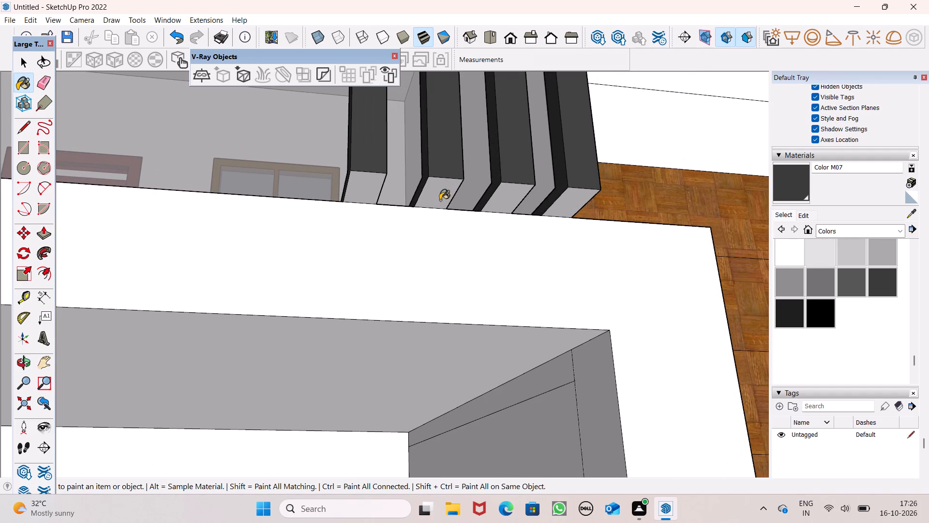
left_click(440, 200)
left_click(377, 193)
left_click(362, 179)
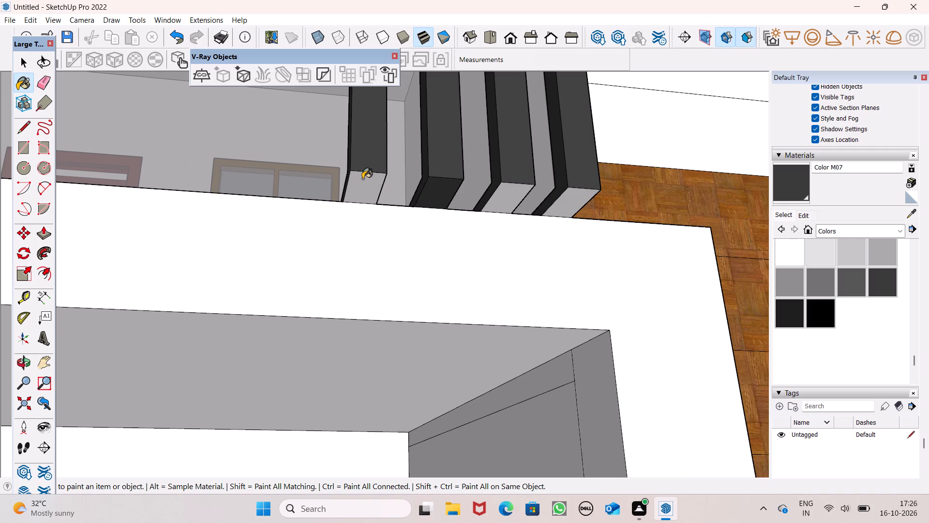
left_click(369, 158)
scroll(359, 178, "up", 7)
left_click(359, 177)
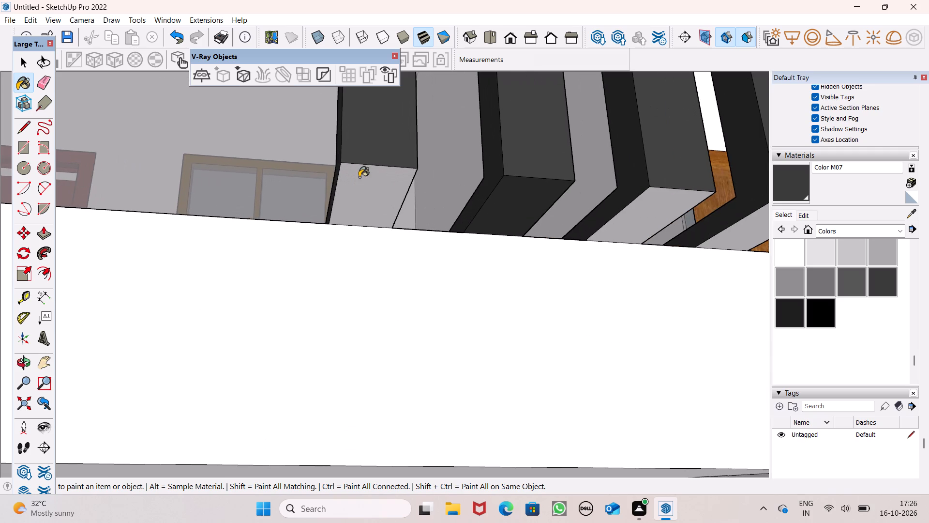
scroll(351, 202, "down", 3)
left_click(576, 216)
left_click(662, 226)
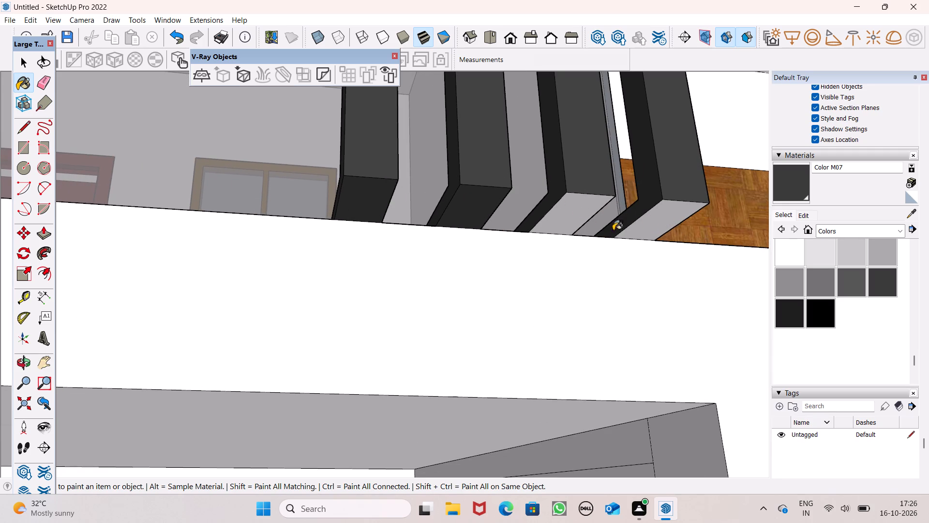
left_click(572, 218)
left_click(579, 197)
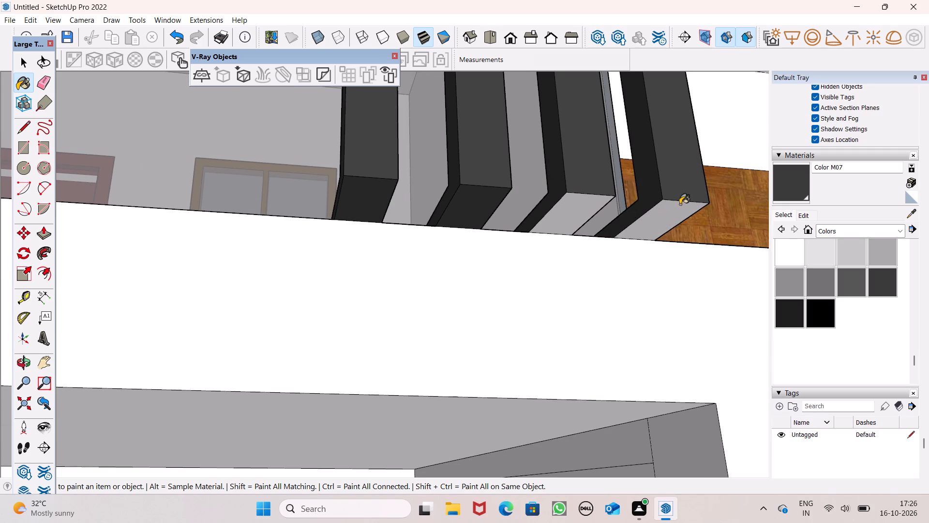
left_click(680, 204)
scroll(450, 243, "down", 11)
scroll(369, 451, "down", 1)
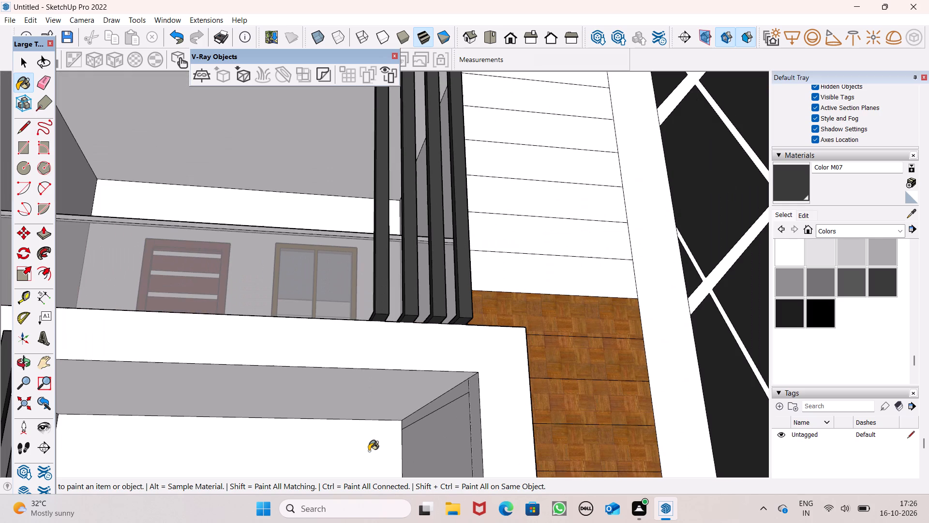
key("space")
Paint the recessed front face of the low block at the roof terrace's front corner with pink Color K02.
scroll(366, 457, "down", 6)
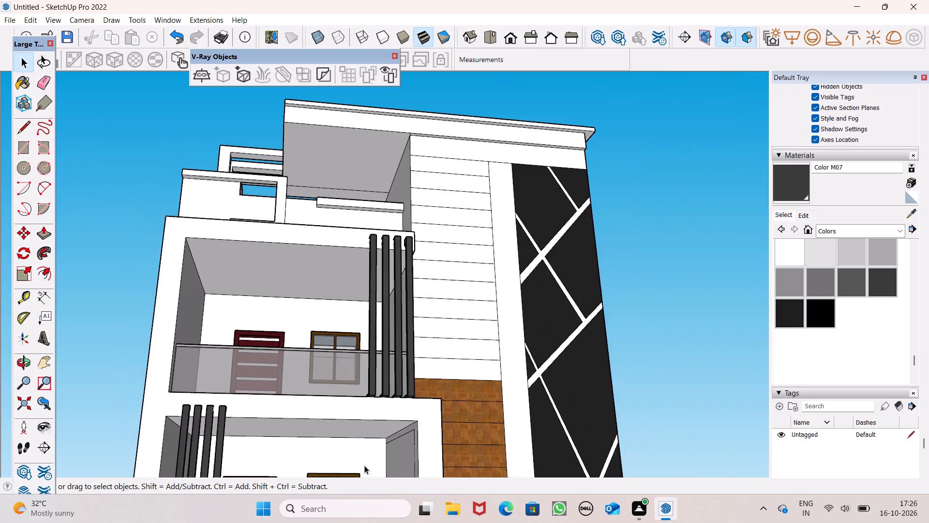
scroll(447, 333, "down", 6)
middle_click_drag(469, 352, 444, 465)
scroll(455, 222, "down", 3)
scroll(446, 260, "down", 1)
middle_click_drag(448, 274, 564, 423)
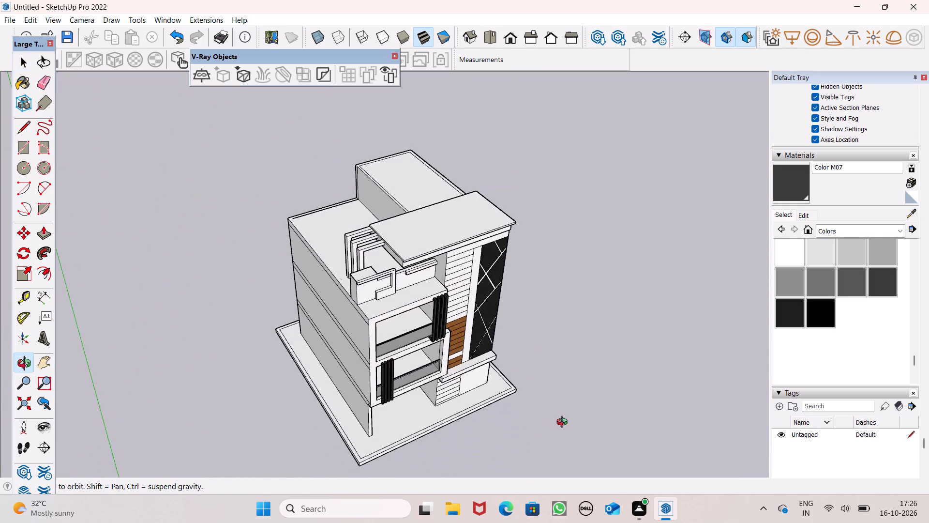
middle_click_drag(564, 423, 559, 421)
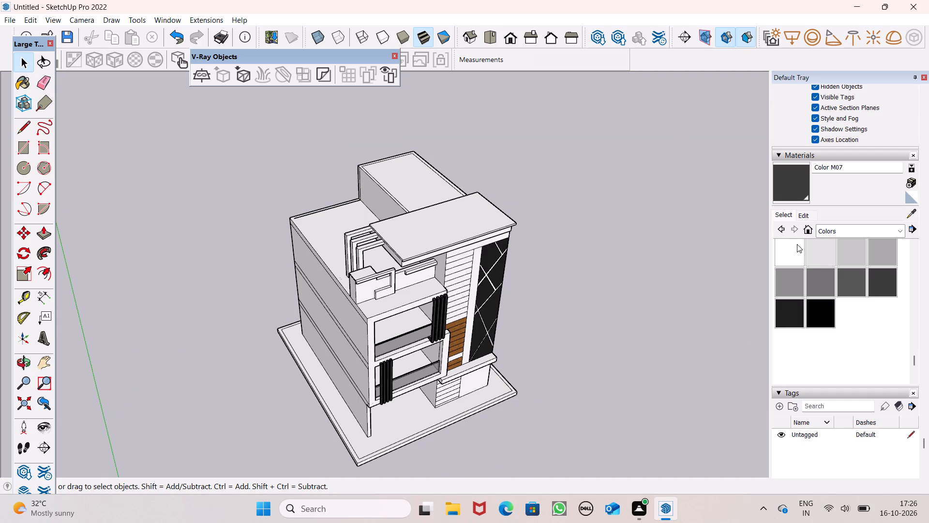
scroll(815, 269, "up", 3)
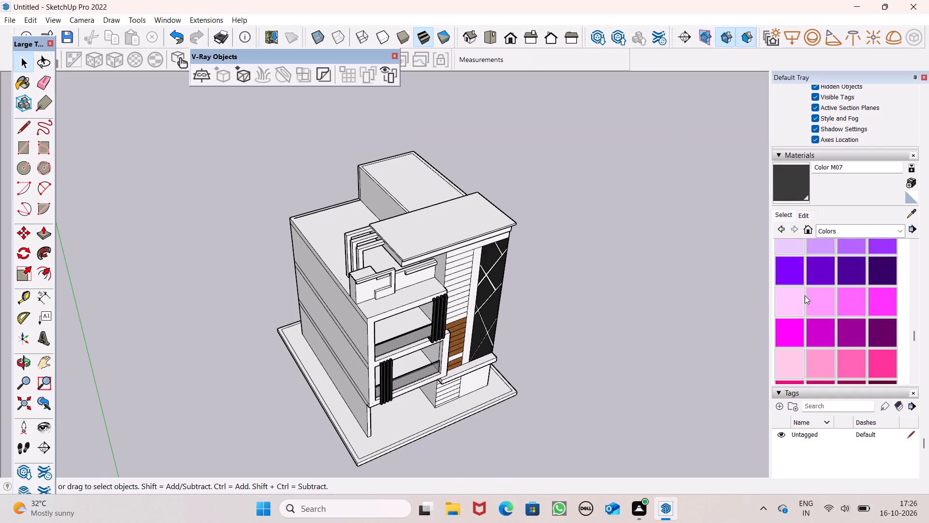
left_click(816, 306)
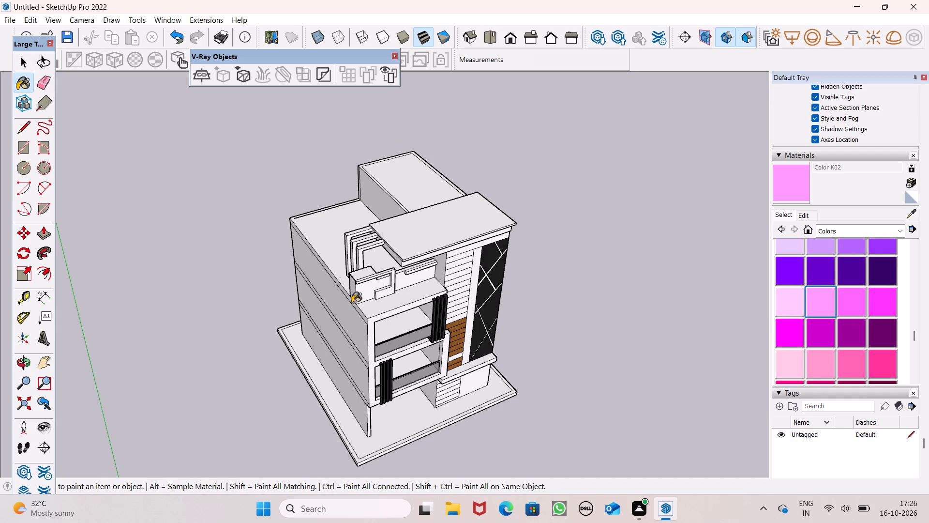
middle_click_drag(351, 284, 321, 189)
scroll(341, 257, "up", 8)
left_click(363, 253)
Paint the outer side face and the rear face of the terrace corner block with Color K02.
scroll(348, 253, "up", 3)
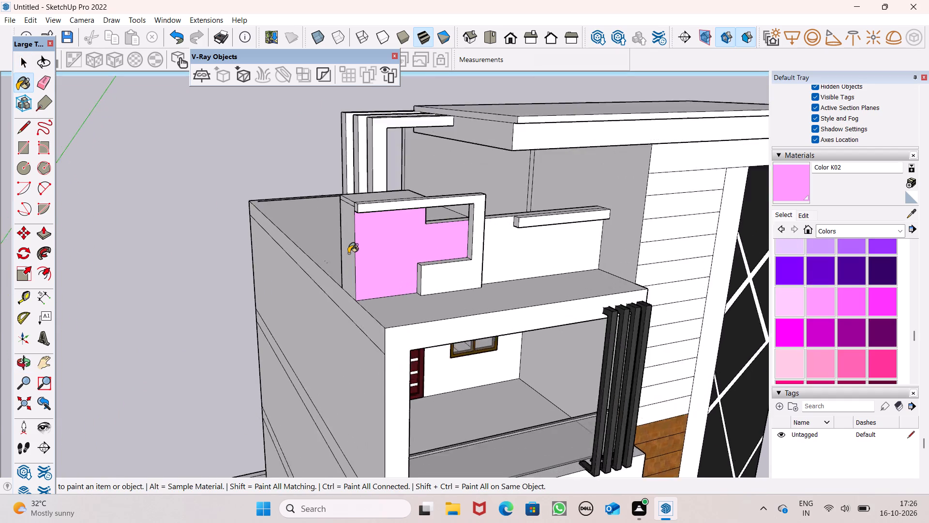
scroll(348, 253, "up", 2)
left_click(348, 253)
middle_click_drag(353, 253, 675, 251)
scroll(542, 262, "up", 1)
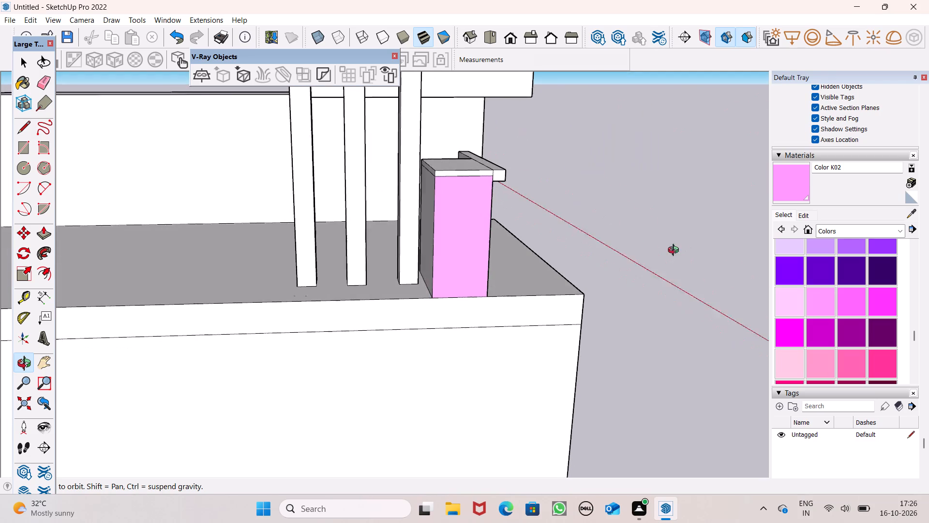
middle_click_drag(675, 251, 674, 251)
middle_click_drag(445, 242, 539, 223)
left_click(529, 217)
Edit Color K02 to a stronger pink by setting its green value to 102.
middle_click_drag(534, 228, 161, 246)
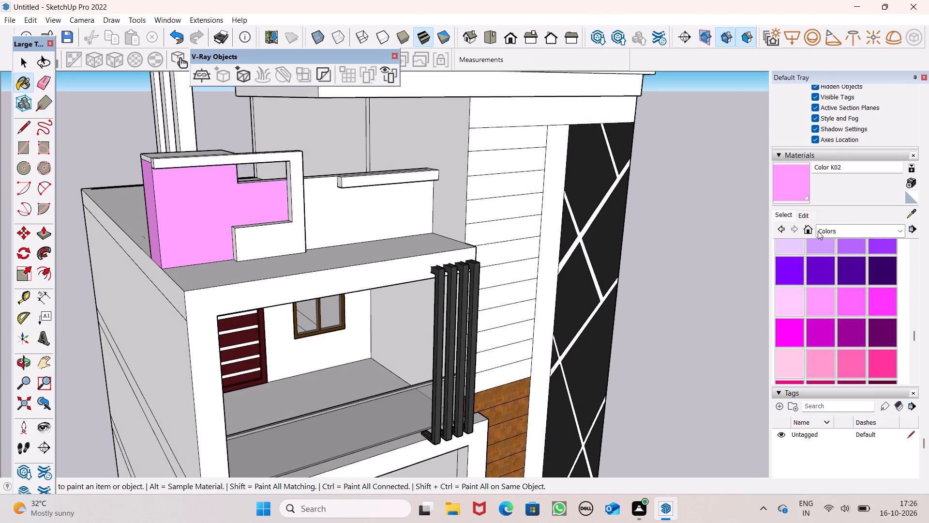
left_click(805, 218)
left_click_drag(830, 275, 835, 274)
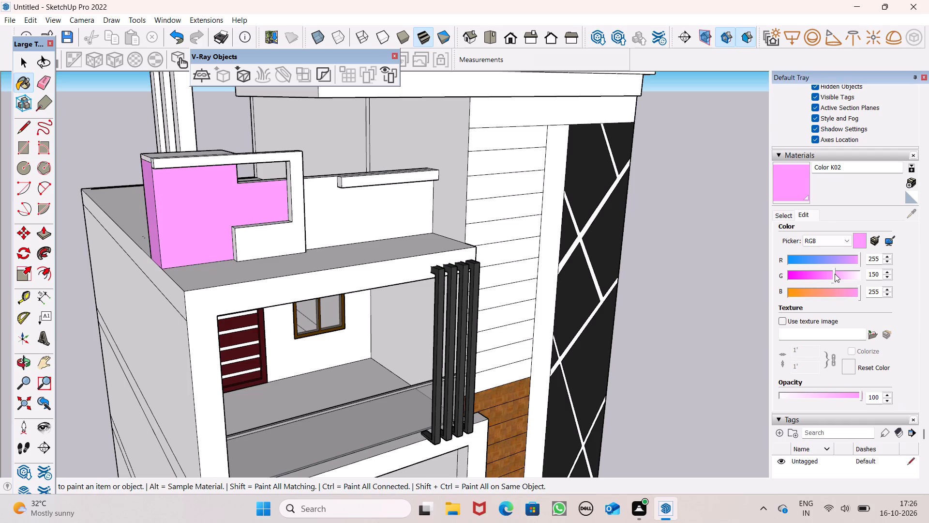
left_click_drag(835, 274, 837, 271)
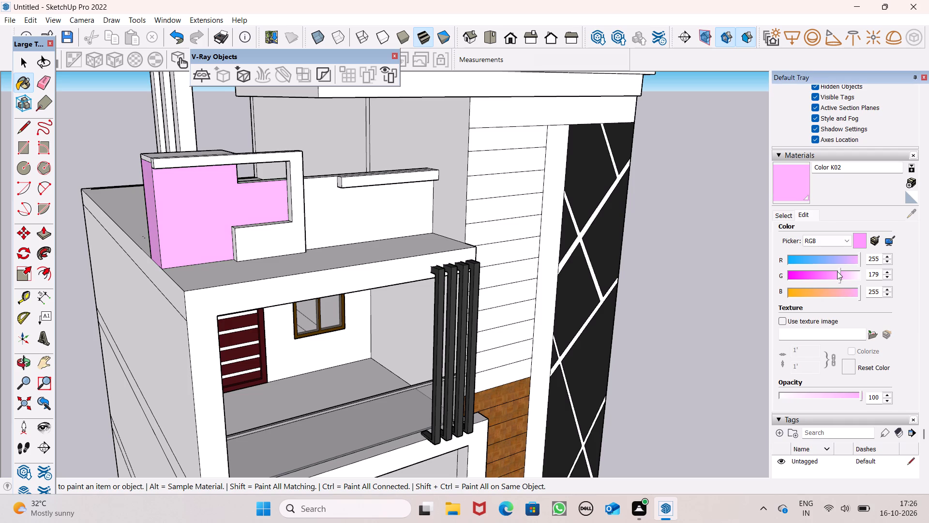
left_click_drag(837, 271, 817, 277)
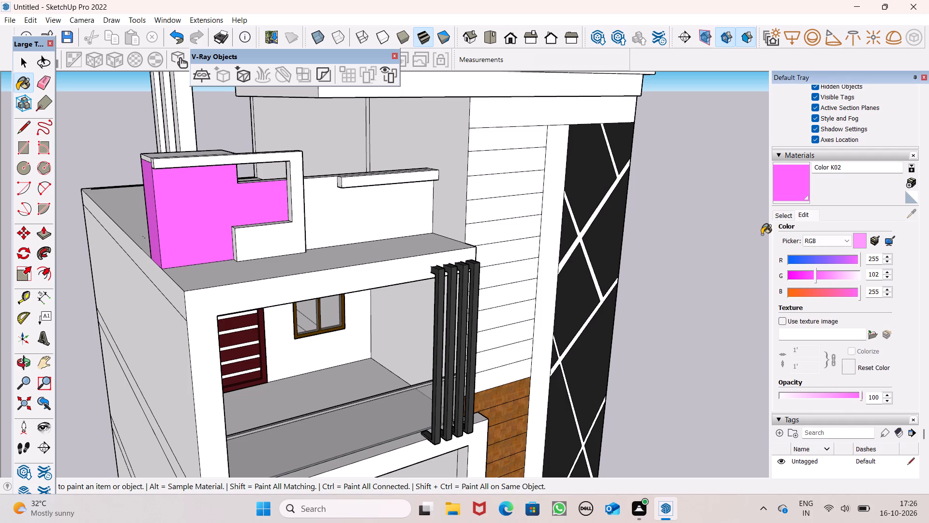
left_click(787, 215)
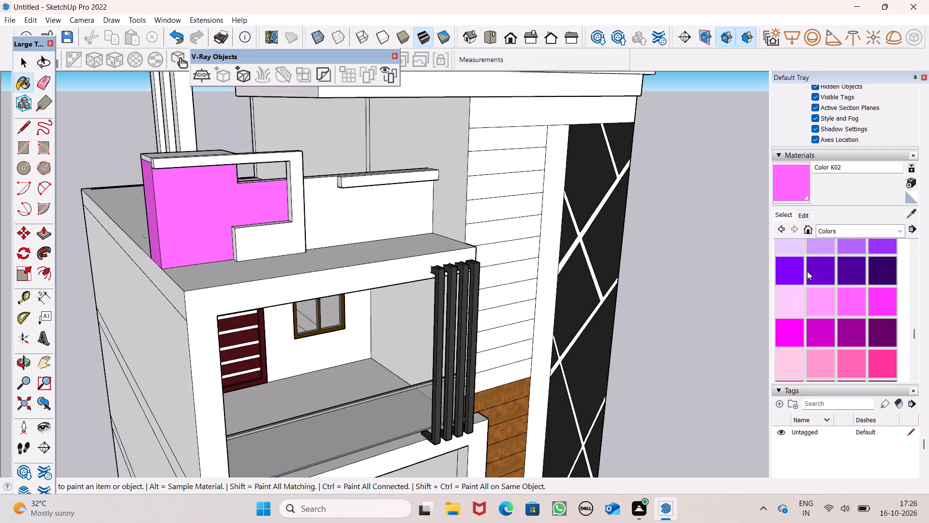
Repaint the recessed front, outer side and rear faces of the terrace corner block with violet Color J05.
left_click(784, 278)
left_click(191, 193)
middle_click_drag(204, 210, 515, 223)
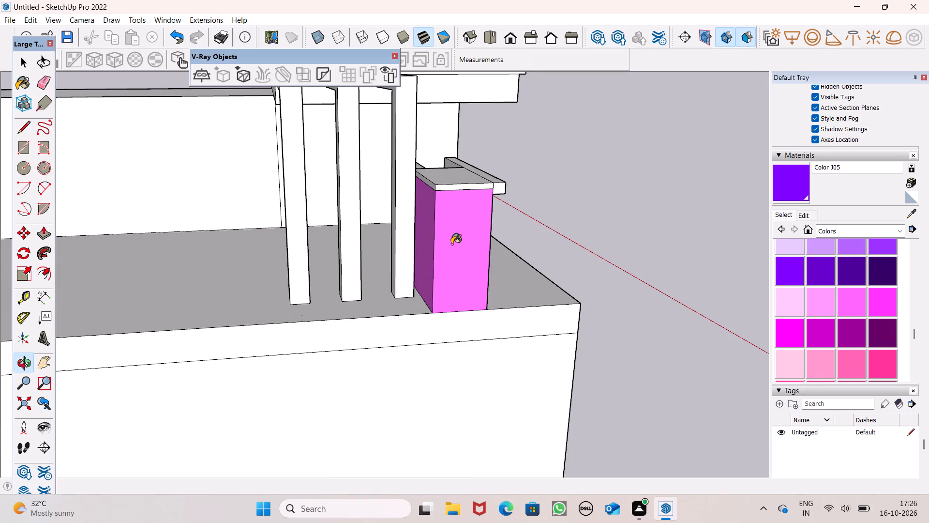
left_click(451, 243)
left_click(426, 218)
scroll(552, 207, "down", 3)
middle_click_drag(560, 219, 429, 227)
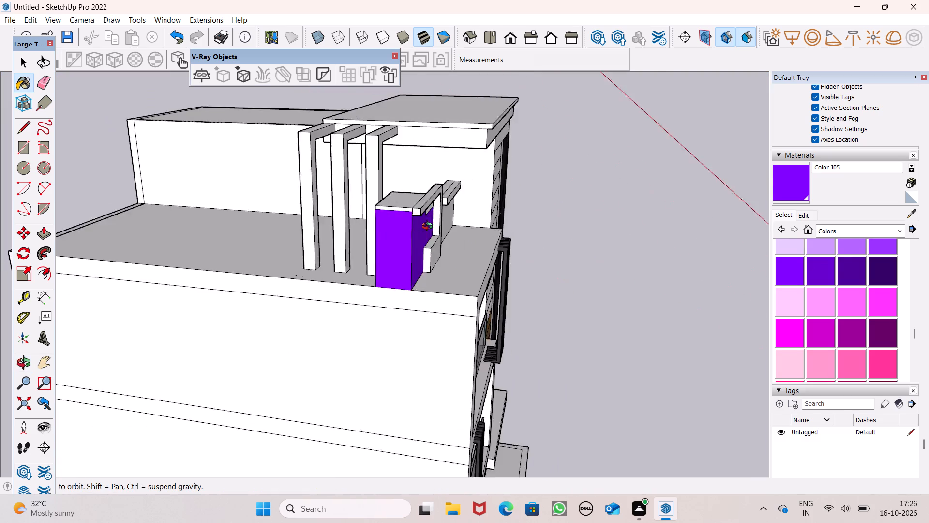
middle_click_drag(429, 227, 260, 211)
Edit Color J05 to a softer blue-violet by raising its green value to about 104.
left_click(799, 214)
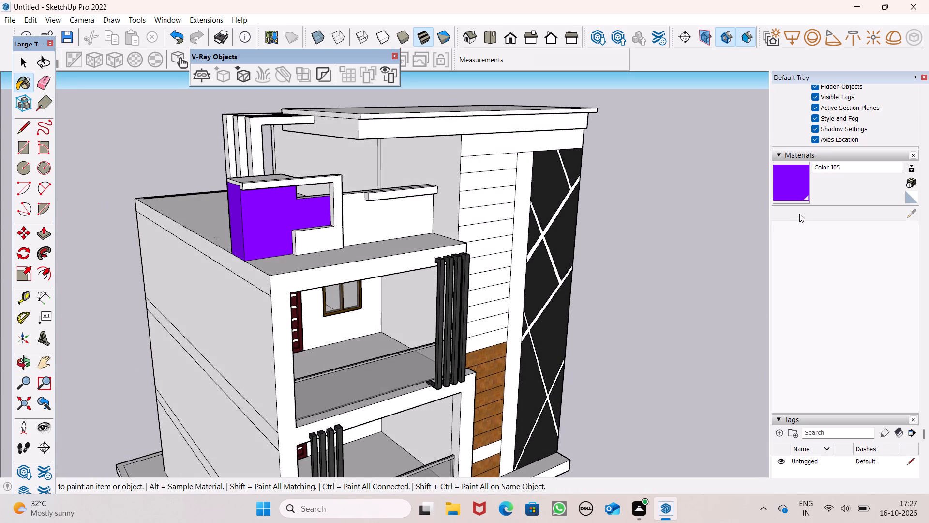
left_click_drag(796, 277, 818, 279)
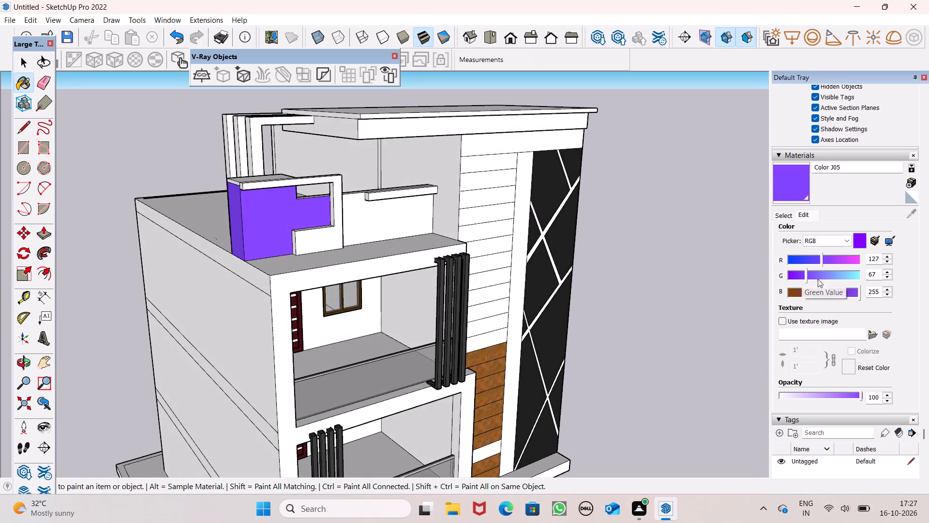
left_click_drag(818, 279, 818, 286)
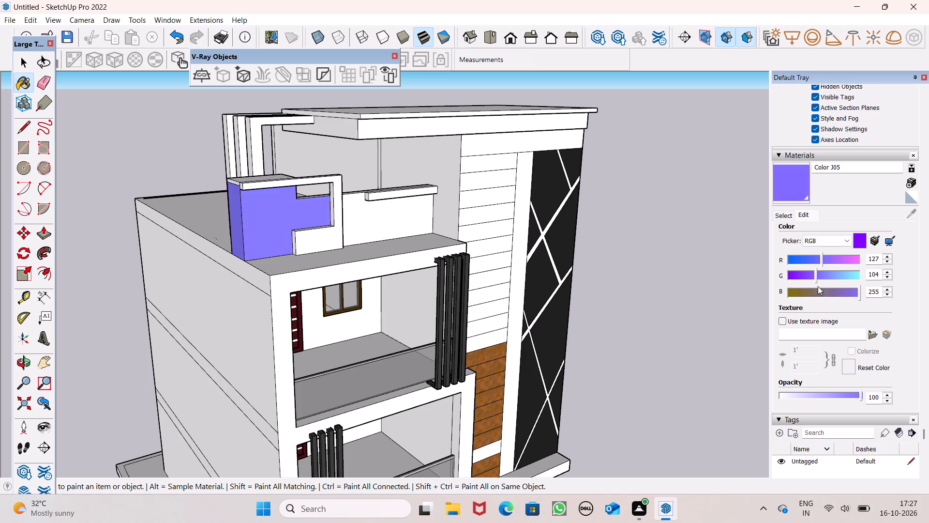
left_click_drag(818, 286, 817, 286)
Repaint the recessed front, outer side and rear faces of the terrace corner block with light grey Color M02.
left_click(779, 214)
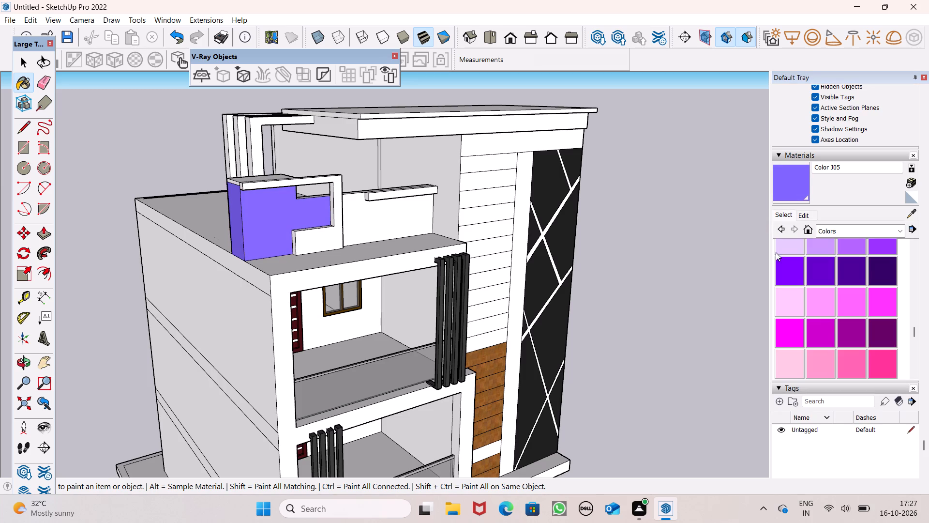
scroll(812, 351, "down", 1)
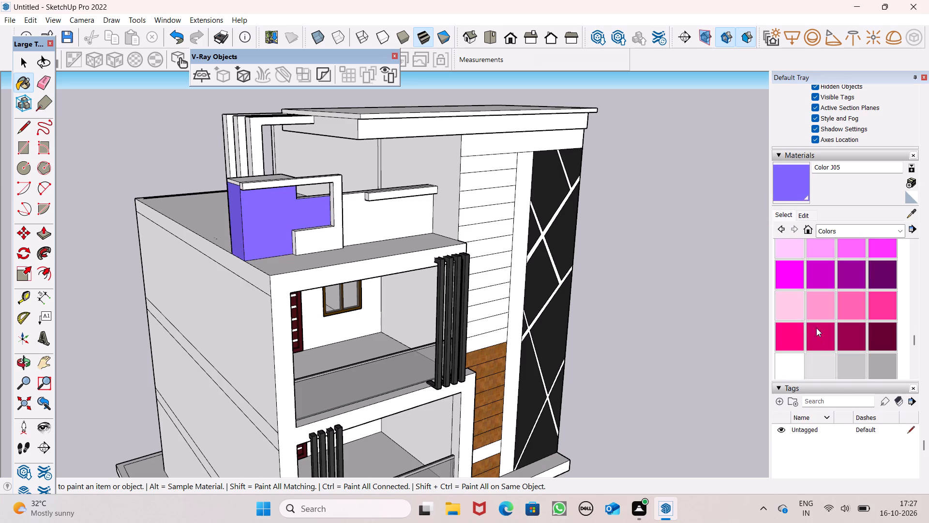
left_click(853, 371)
left_click(275, 218)
middle_click_drag(267, 224, 267, 224)
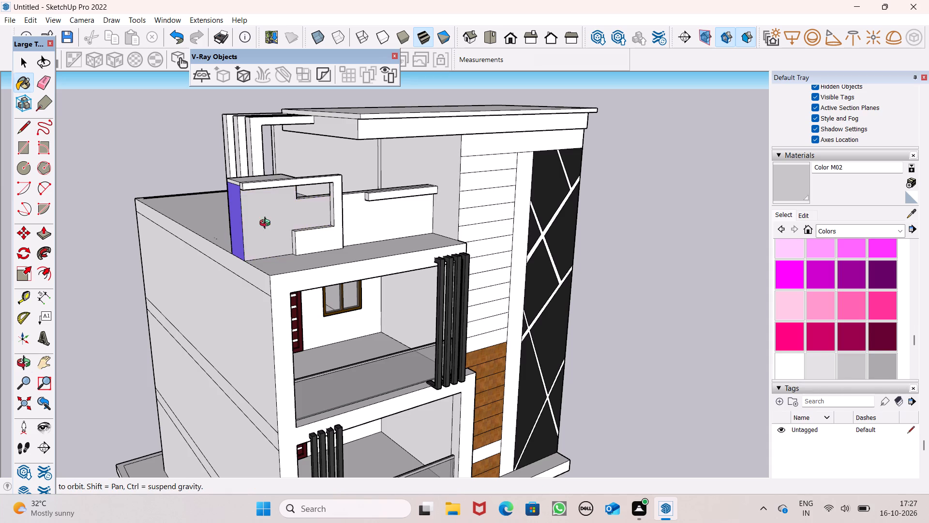
middle_click_drag(267, 224, 450, 240)
left_click(381, 246)
middle_click_drag(381, 247, 543, 242)
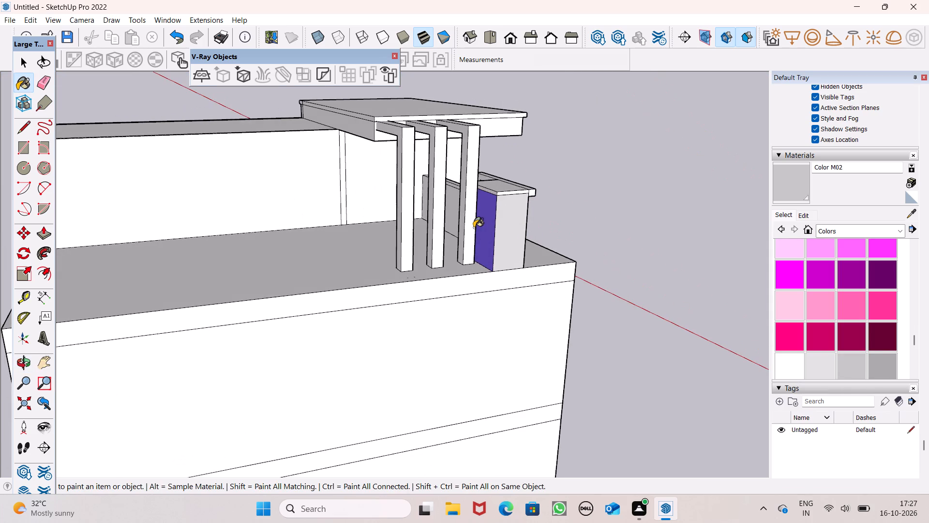
left_click(491, 222)
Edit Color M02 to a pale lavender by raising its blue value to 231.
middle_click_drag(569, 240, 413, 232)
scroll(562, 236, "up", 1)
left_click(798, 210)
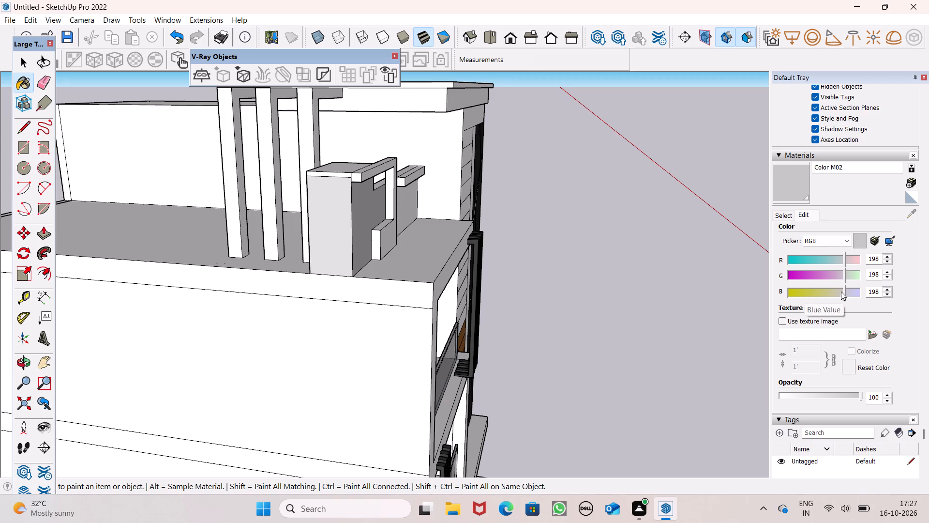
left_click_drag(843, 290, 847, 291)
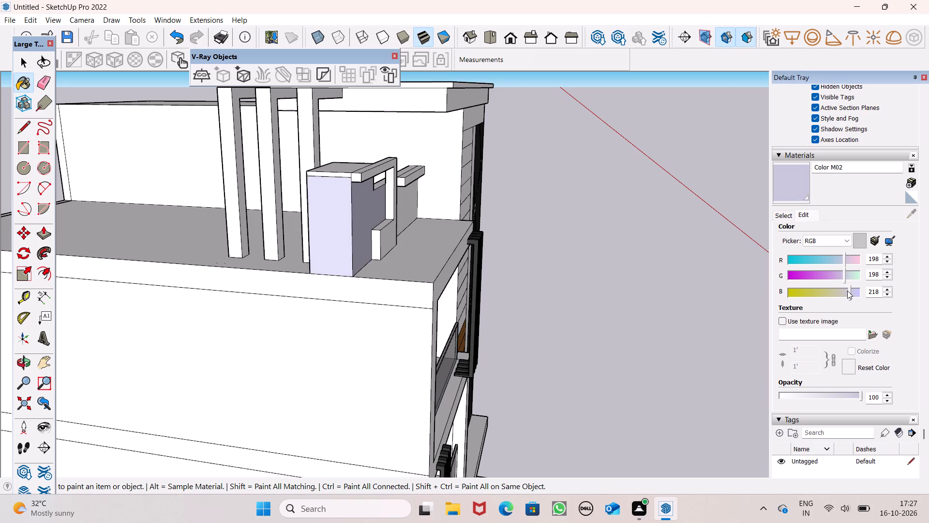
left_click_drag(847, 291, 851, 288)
Fine-tune Color M02 against the front facade, setting its blue value to 240.
scroll(441, 198, "down", 3)
middle_click_drag(505, 236, 206, 202)
scroll(230, 175, "up", 6)
scroll(231, 174, "down", 1)
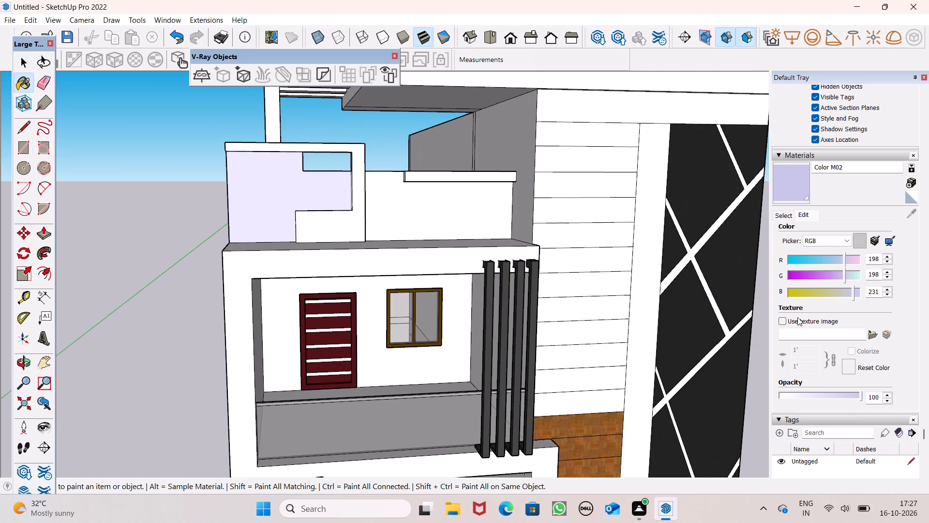
left_click_drag(854, 290, 855, 290)
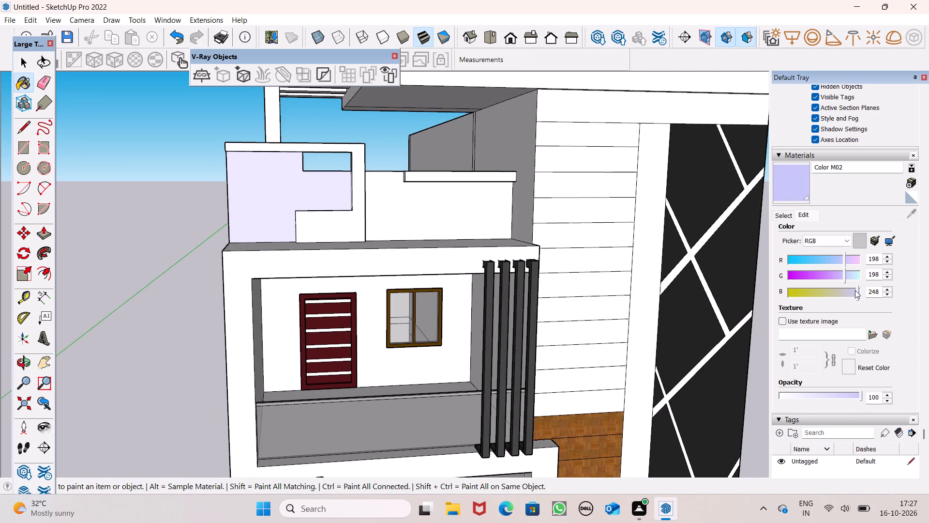
left_click_drag(855, 290, 843, 296)
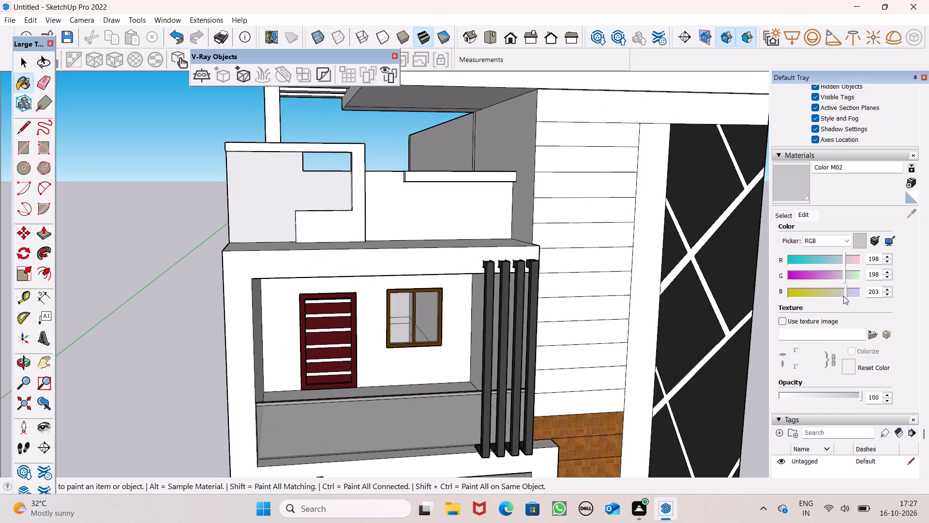
left_click_drag(843, 296, 850, 293)
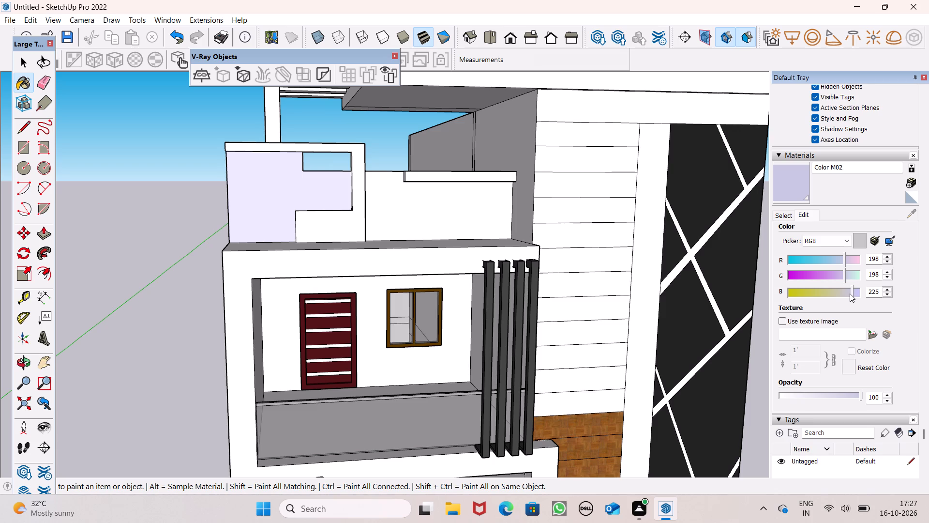
left_click_drag(850, 293, 852, 294)
scroll(644, 250, "down", 1)
scroll(853, 273, "up", 4)
left_click_drag(849, 288, 853, 288)
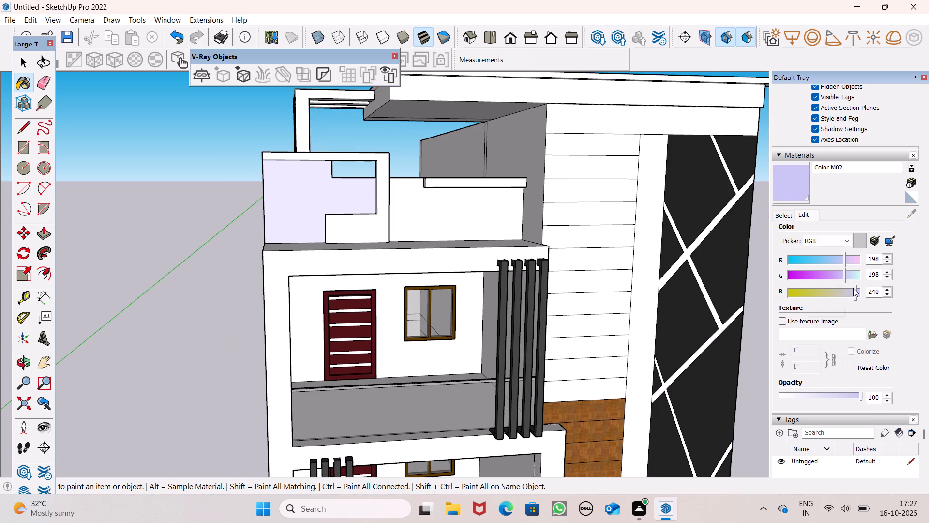
left_click_drag(853, 288, 853, 287)
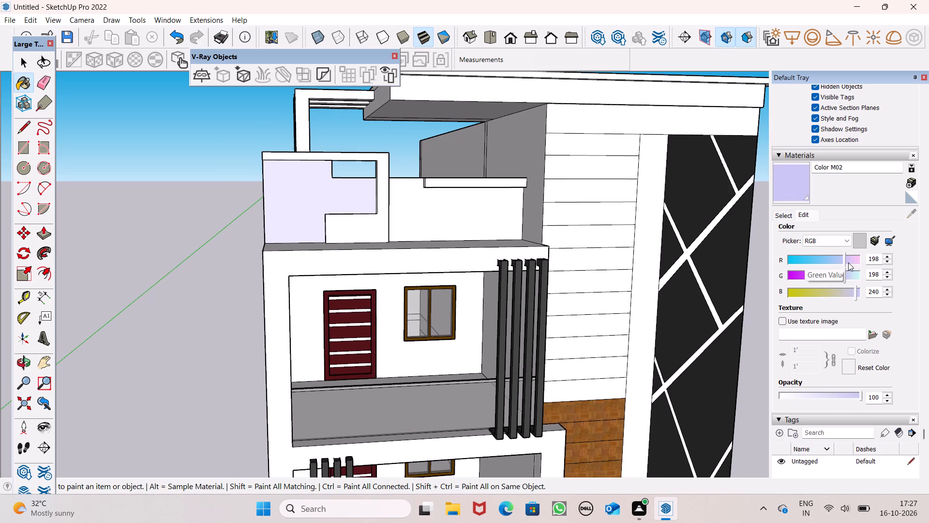
Shift Color M02 to a light blue by setting its red value to 186.
left_click_drag(845, 263, 845, 264)
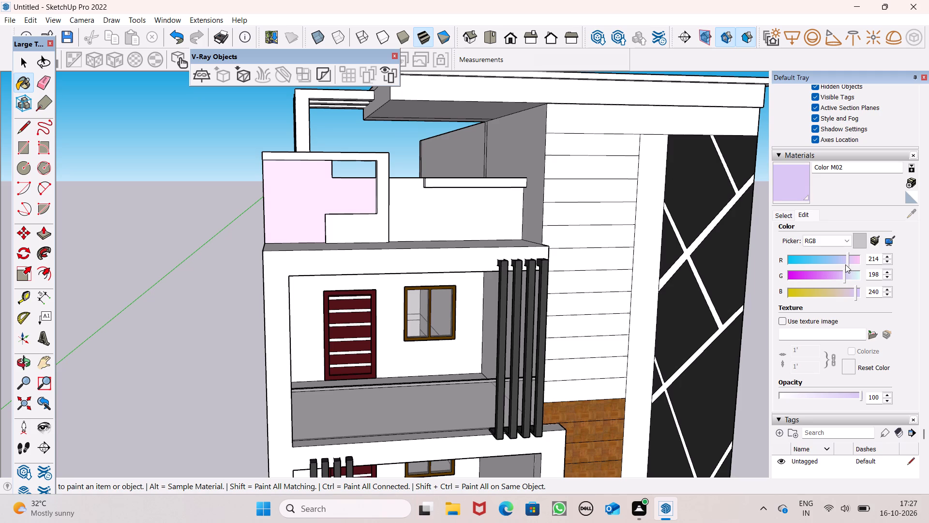
left_click_drag(845, 264, 839, 267)
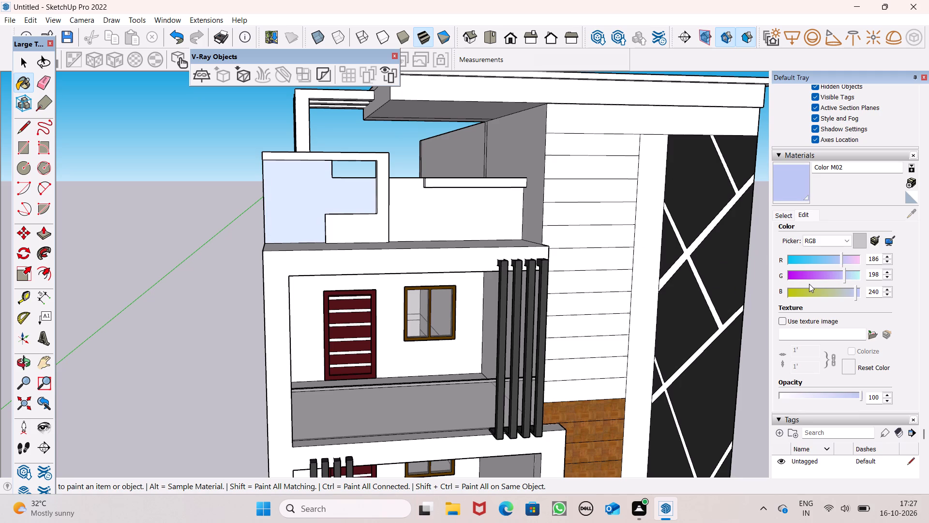
scroll(702, 287, "down", 2)
middle_click_drag(501, 305, 625, 393)
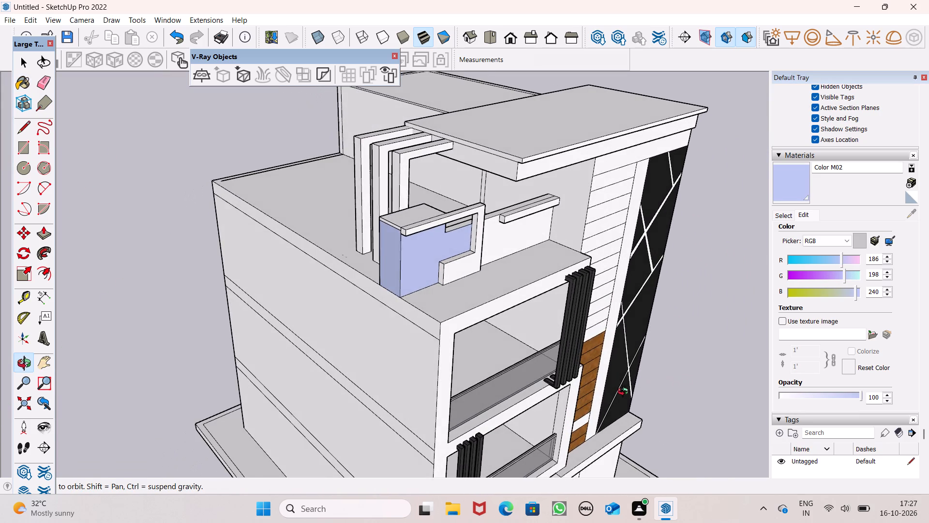
middle_click_drag(625, 393, 622, 393)
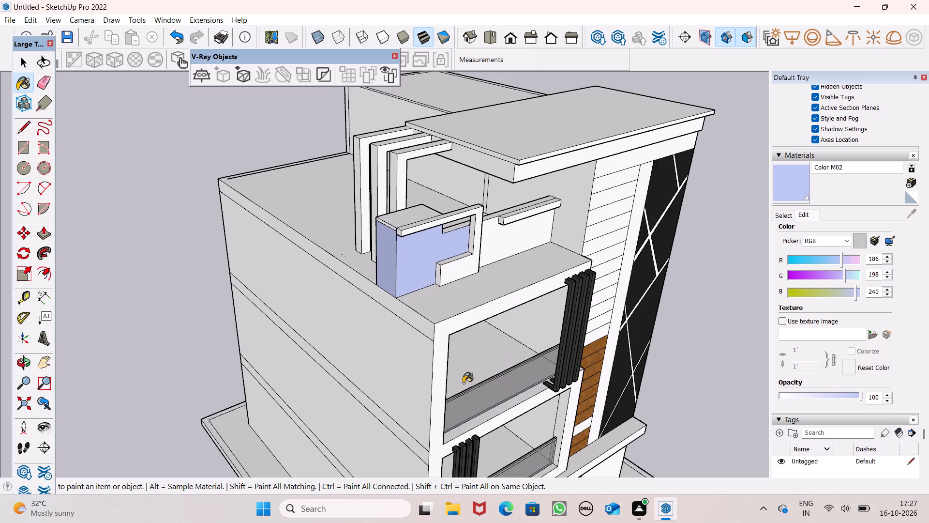
Paint the front faces of the corner block's projecting frame and of the ledge on the adjacent terrace wall with navy Color I08.
left_click(792, 218)
scroll(835, 299, "down", 2)
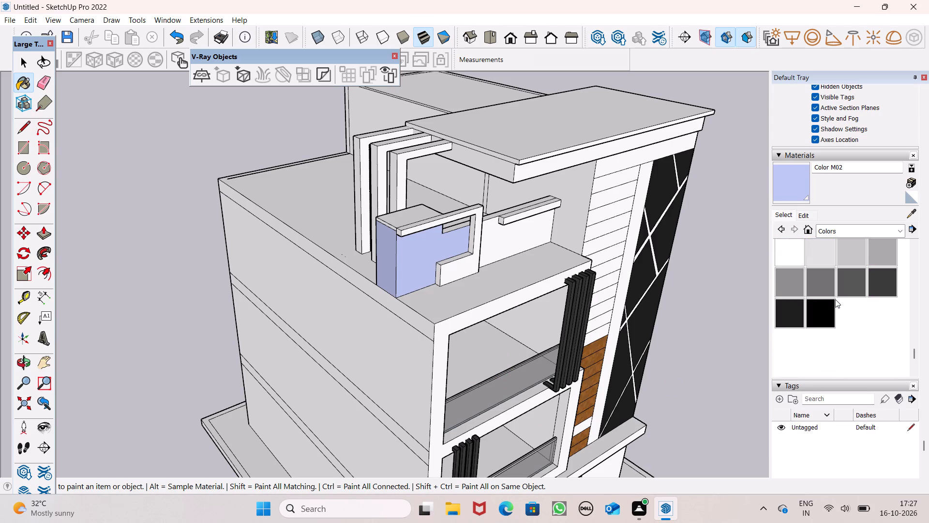
scroll(836, 300, "up", 4)
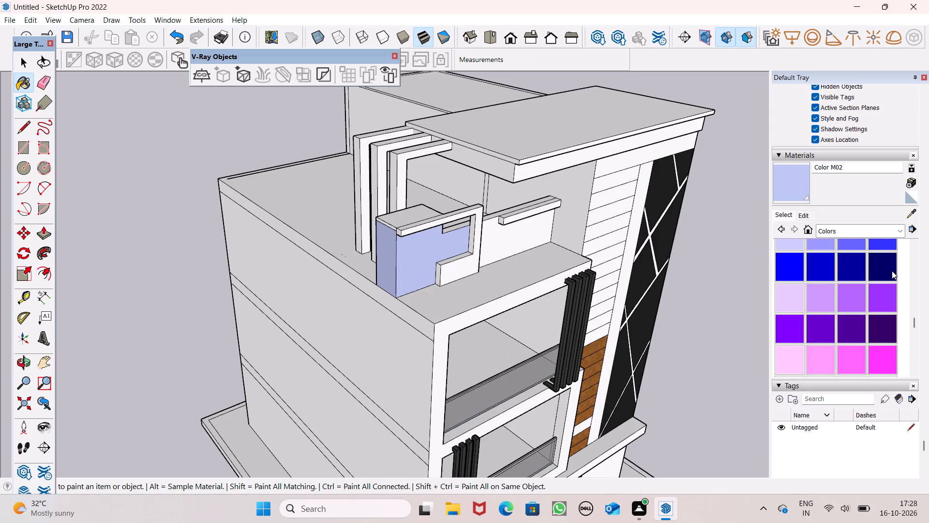
left_click(892, 270)
scroll(446, 256, "up", 6)
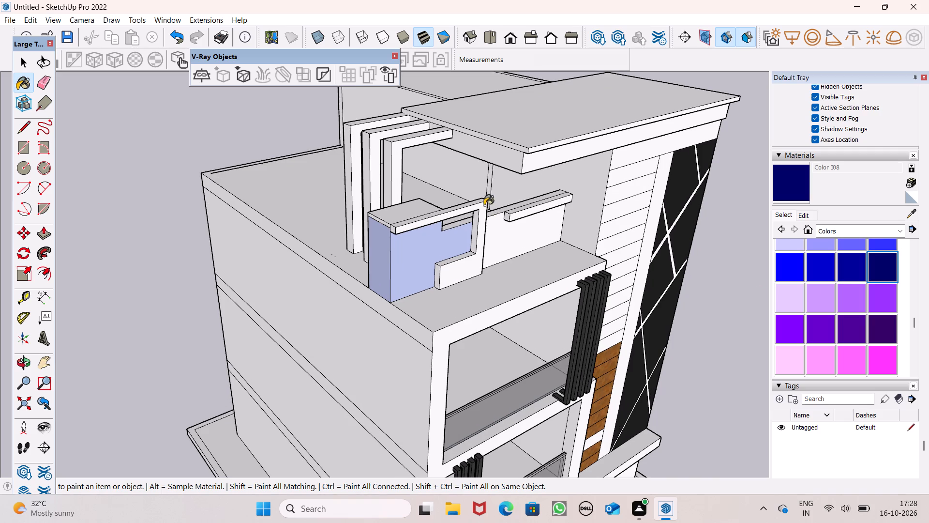
scroll(494, 212, "up", 8)
left_click(469, 224)
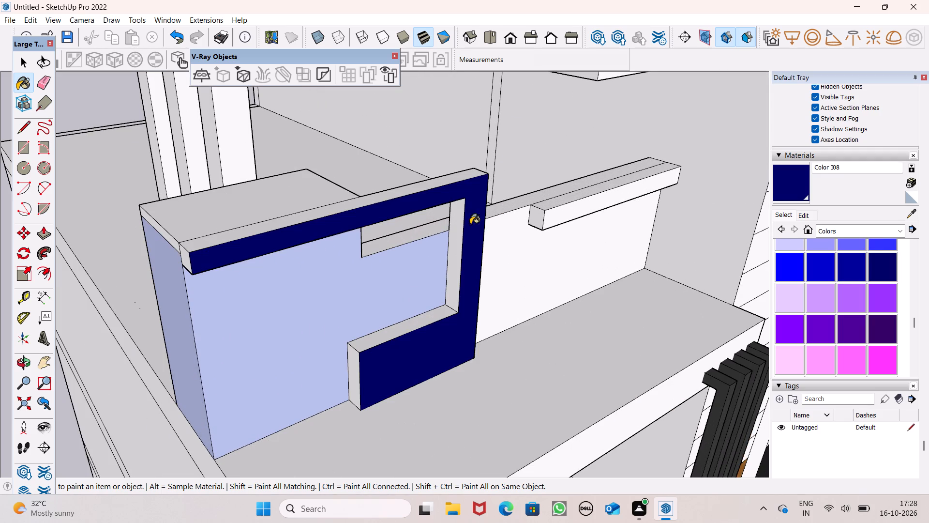
left_click(580, 208)
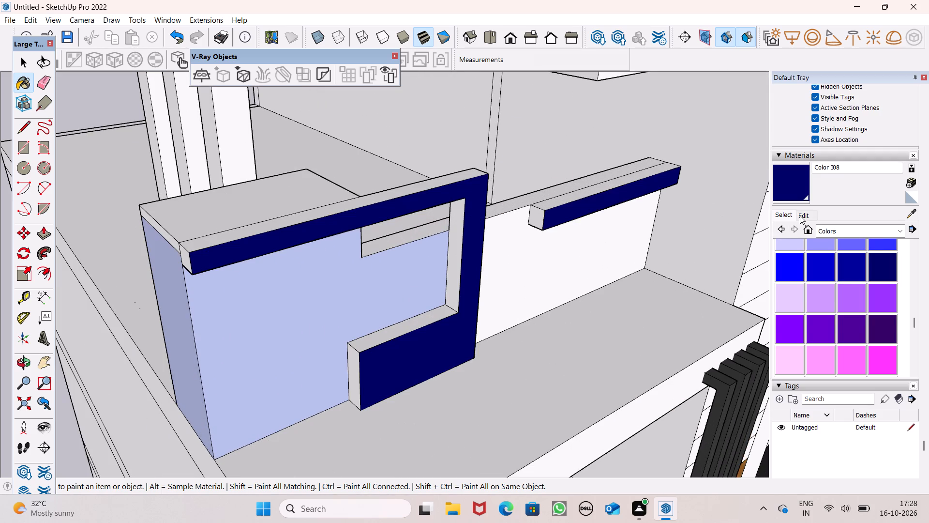
Darken Color I08 by setting its blue value to 48, with red and green at 0.
left_click(800, 215)
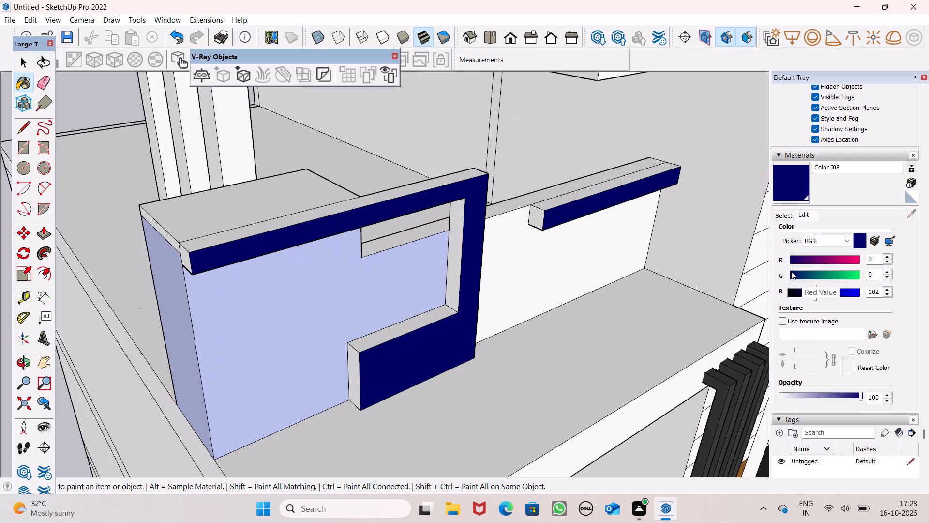
left_click_drag(789, 266, 814, 266)
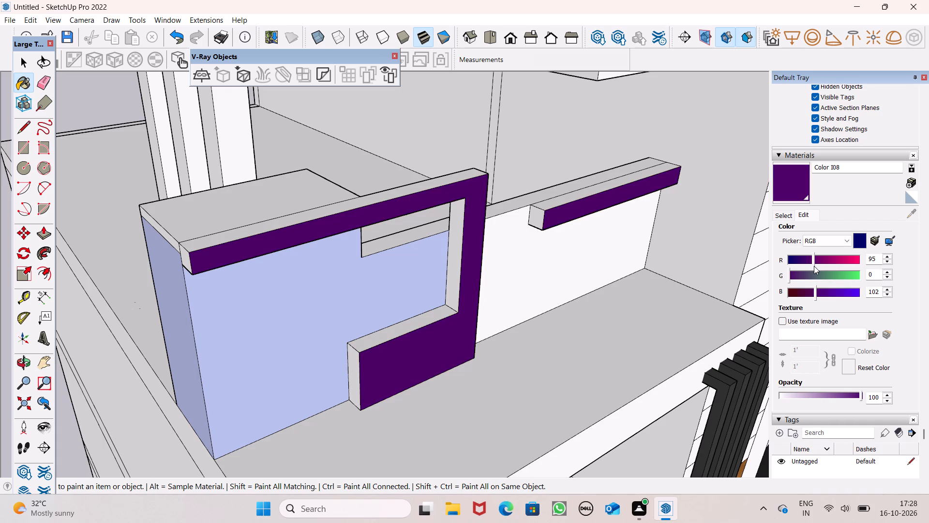
left_click_drag(814, 266, 780, 270)
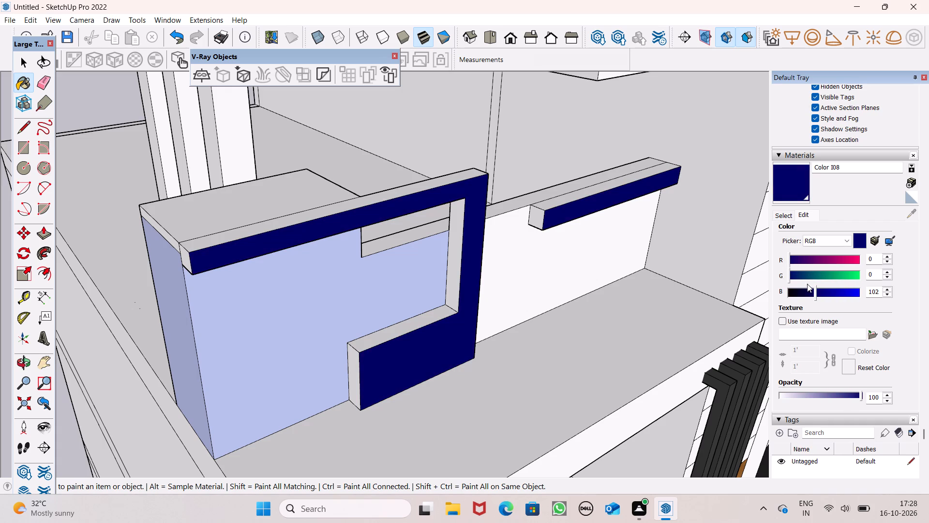
left_click_drag(813, 293, 805, 296)
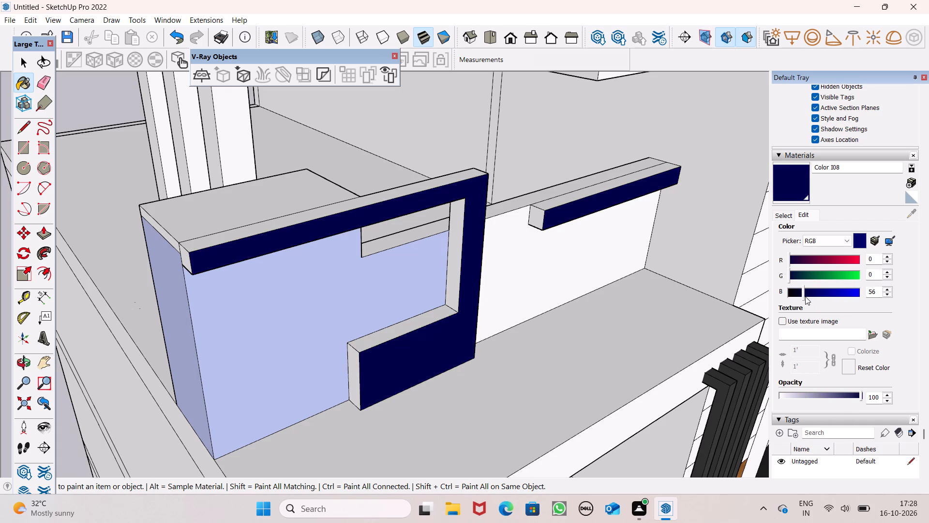
left_click_drag(805, 296, 803, 296)
left_click(776, 187)
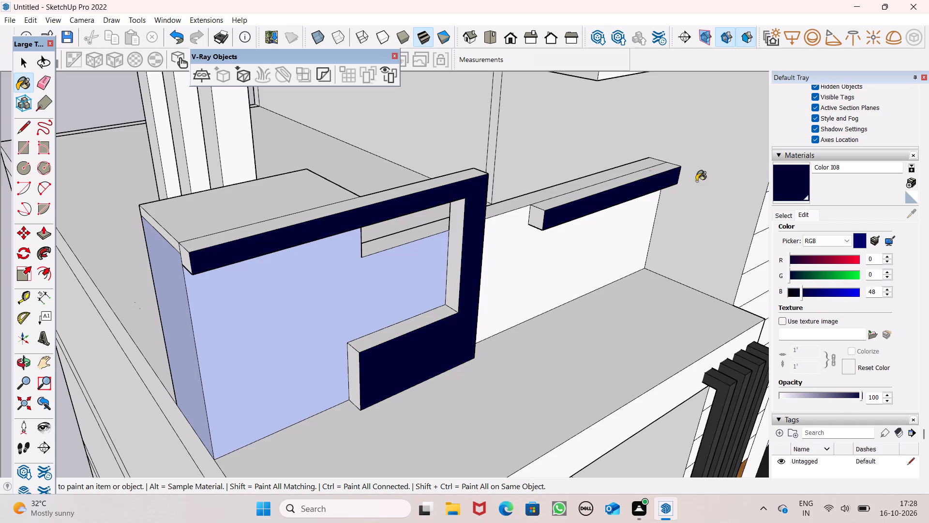
Paint the top face and the near end face of the terrace wall ledge with Color I08.
scroll(541, 182, "up", 6)
left_click(581, 229)
left_click(538, 263)
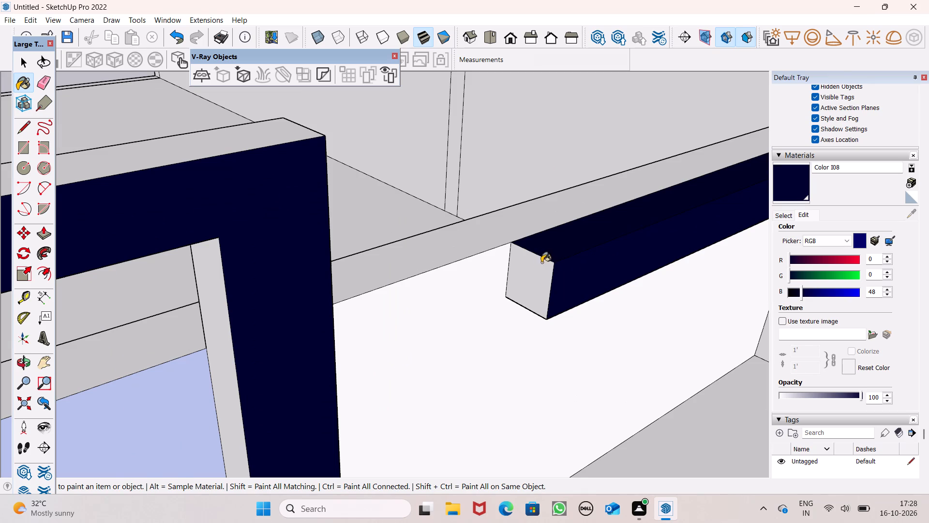
middle_click_drag(541, 263, 634, 324)
Paint the corner frame's top face, inner upright face, and the top and end faces of its lower block with Color I08.
left_click_drag(363, 263, 368, 263)
scroll(497, 238, "down", 7)
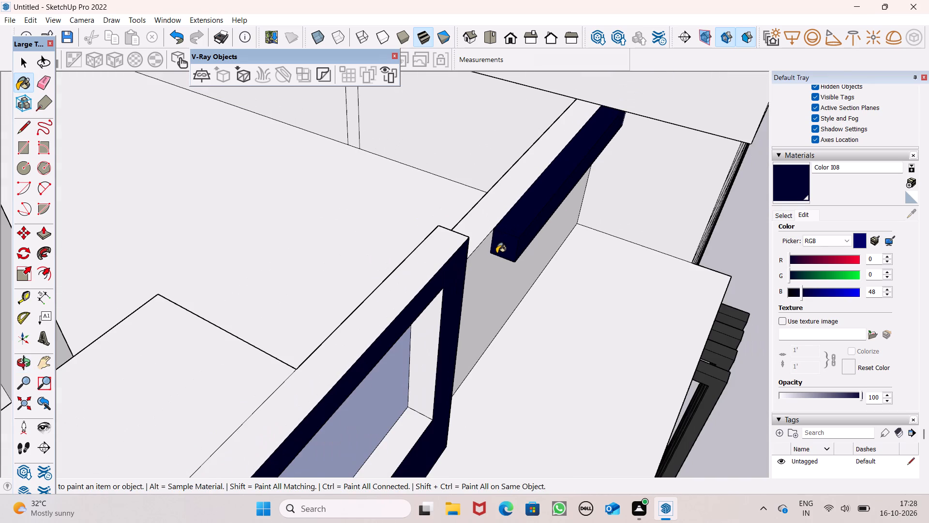
left_click(405, 280)
scroll(463, 208, "down", 6)
middle_click_drag(455, 303, 544, 174)
scroll(476, 174, "up", 3)
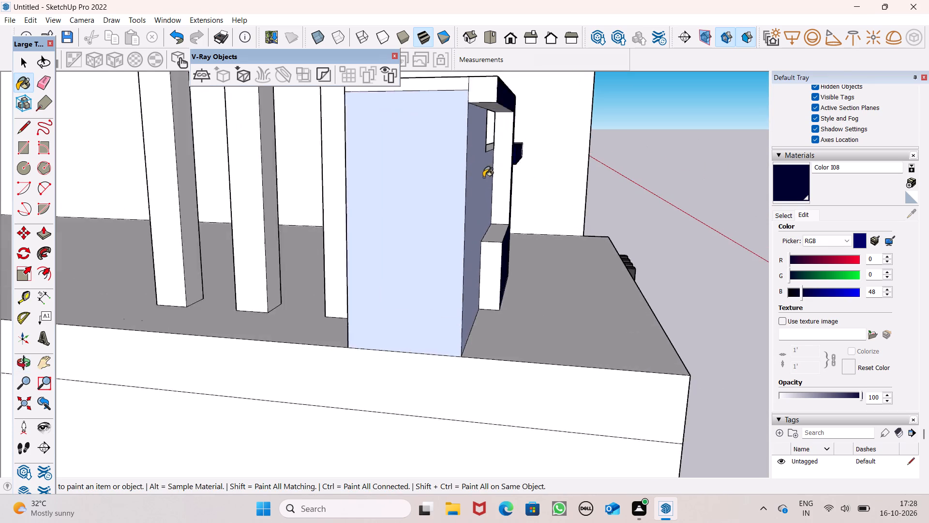
scroll(483, 177, "up", 2)
left_click(509, 183)
left_click(499, 255)
left_click(495, 278)
scroll(495, 292, "down", 4)
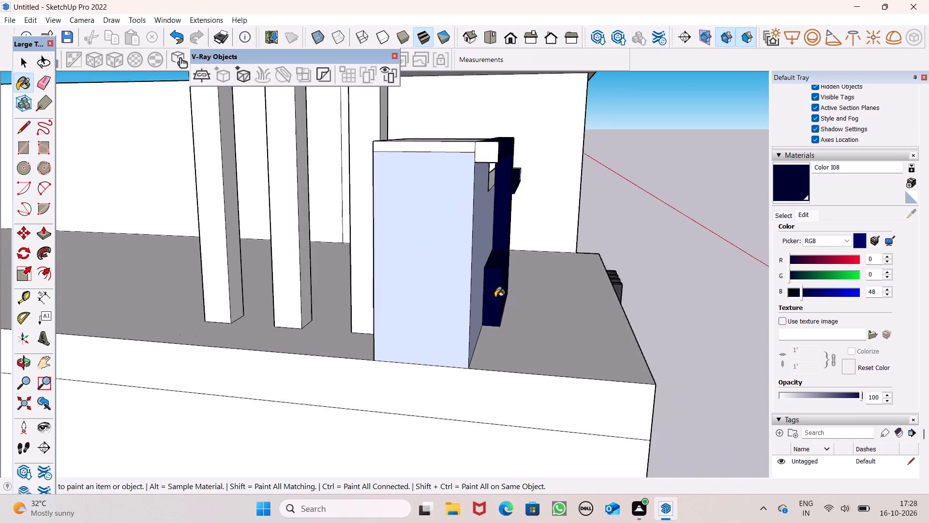
scroll(495, 297, "down", 3)
scroll(500, 169, "up", 4)
Paint the end and underside of the corner frame's top bar and the frame's outer side faces with Color I08.
left_click(485, 221)
middle_click_drag(488, 227, 485, 112)
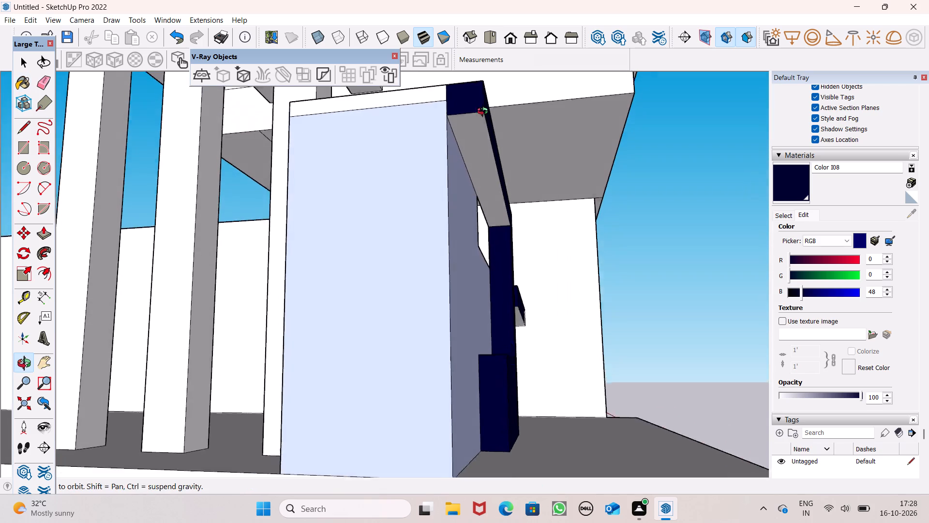
middle_click_drag(485, 112, 484, 100)
left_click(480, 112)
scroll(468, 144, "down", 4)
scroll(511, 173, "down", 1)
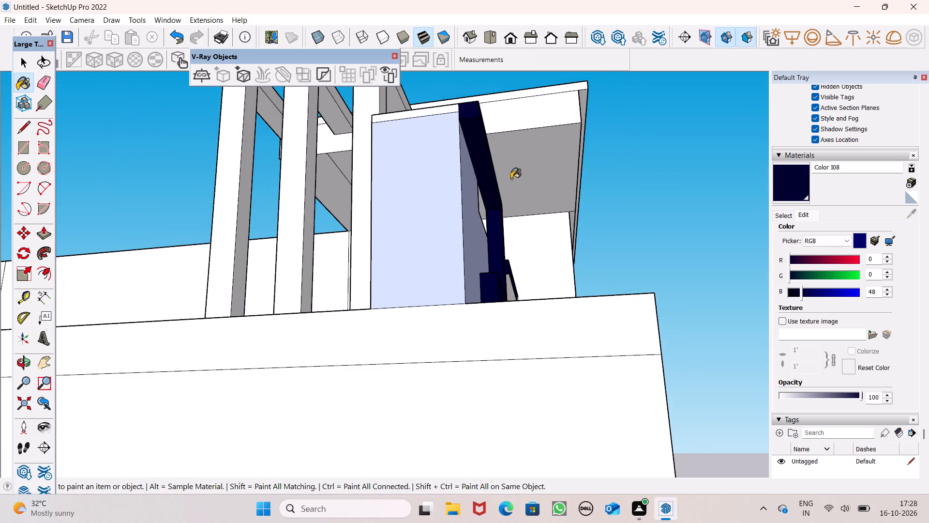
middle_click_drag(529, 195, 92, 377)
scroll(195, 325, "up", 5)
left_click(227, 357)
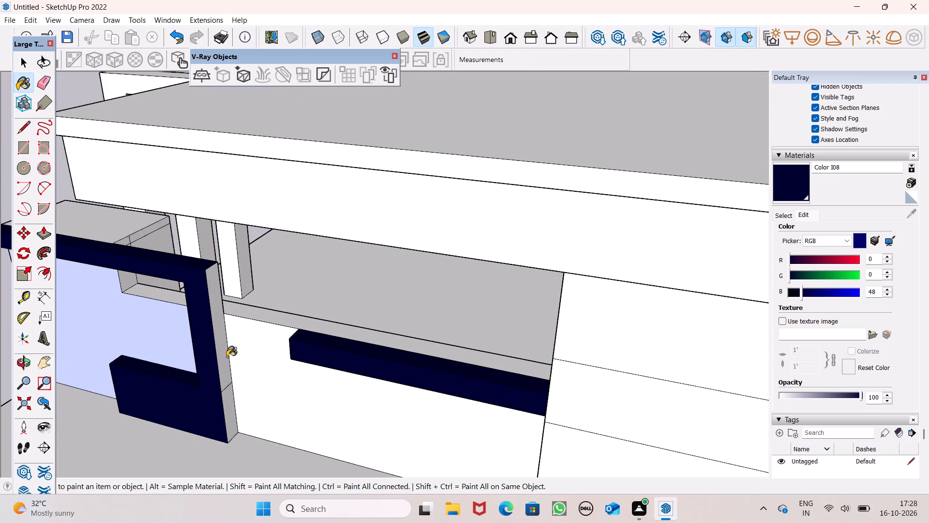
left_click(231, 392)
Paint the underside of the terrace wall ledge with Color I08.
middle_click_drag(318, 396, 434, 163)
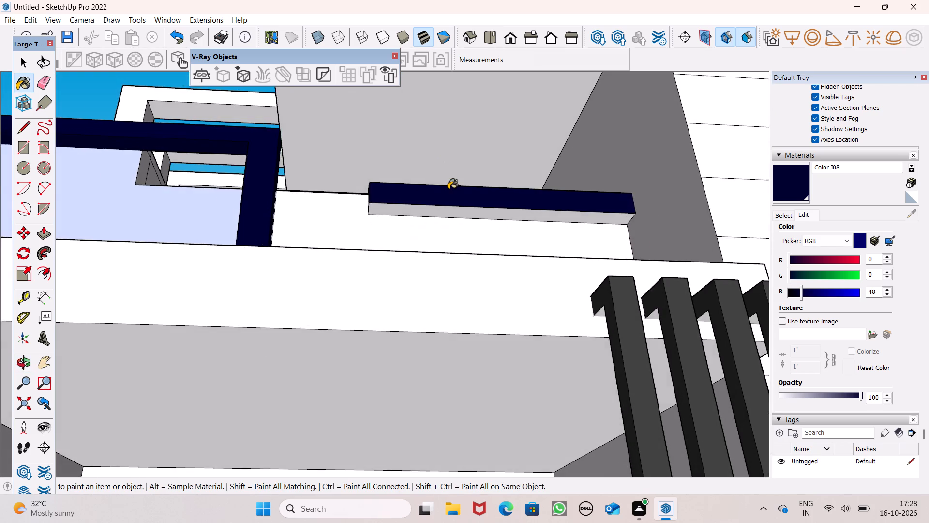
scroll(448, 189, "up", 4)
left_click(449, 219)
middle_click_drag(474, 239, 593, 301)
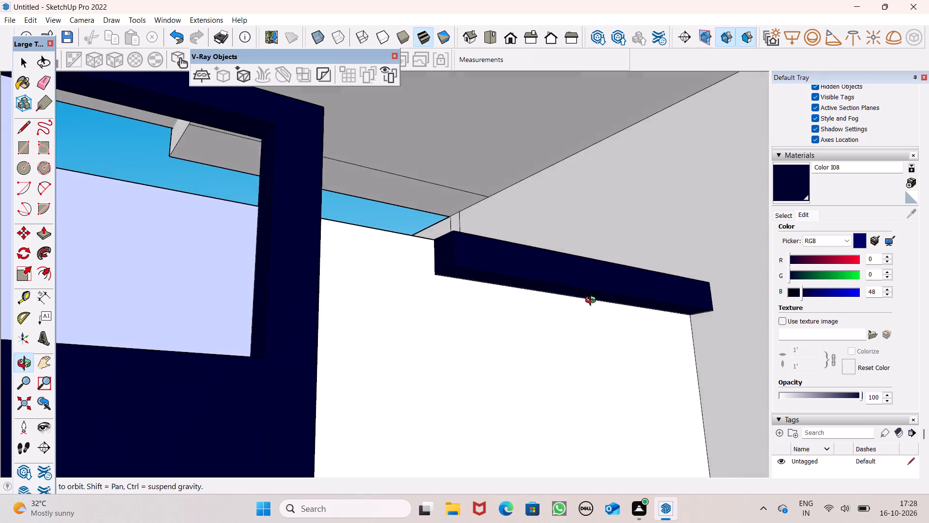
middle_click_drag(593, 301, 455, 414)
Paint the rear face of the corner block's projecting frame with Color I08.
scroll(452, 340, "up", 3)
scroll(459, 315, "down", 10)
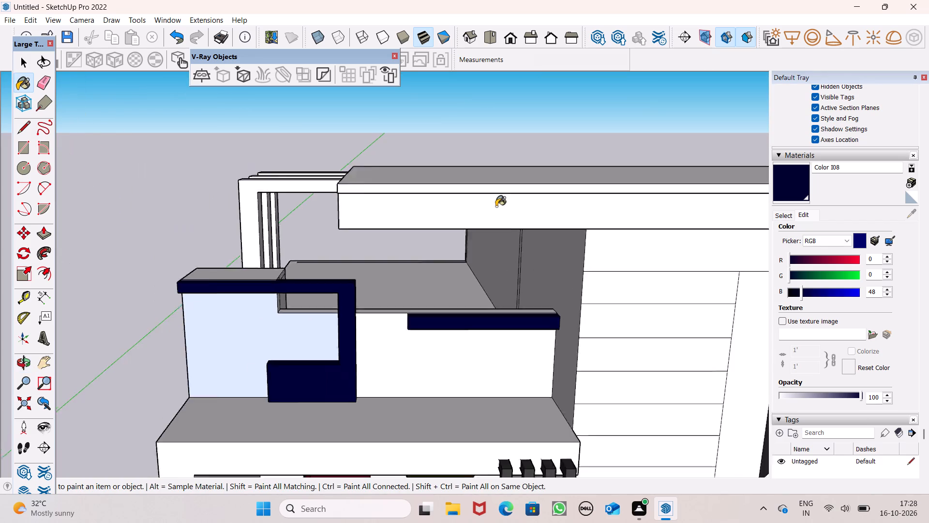
scroll(496, 206, "down", 2)
middle_click_drag(475, 255, 858, 367)
middle_click_drag(722, 348, 821, 336)
scroll(712, 278, "up", 4)
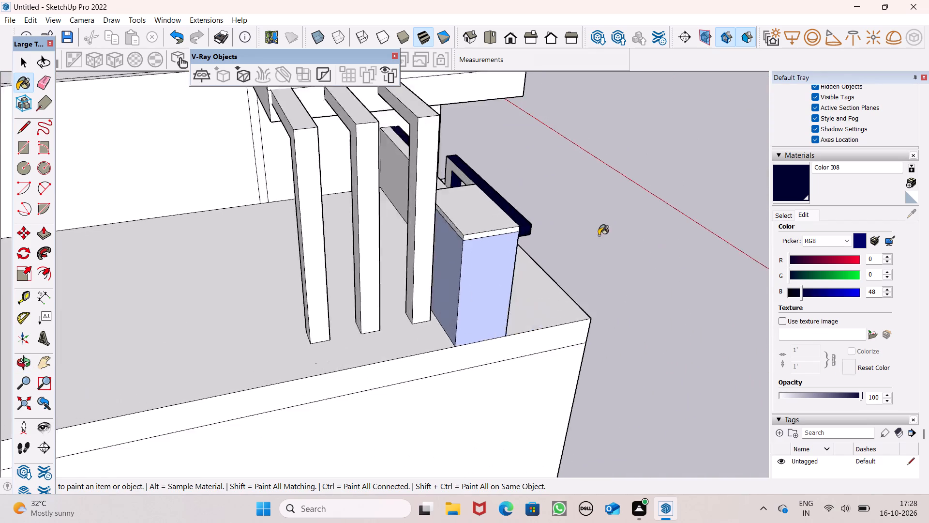
scroll(599, 235, "up", 2)
scroll(405, 142, "up", 10)
left_click(415, 148)
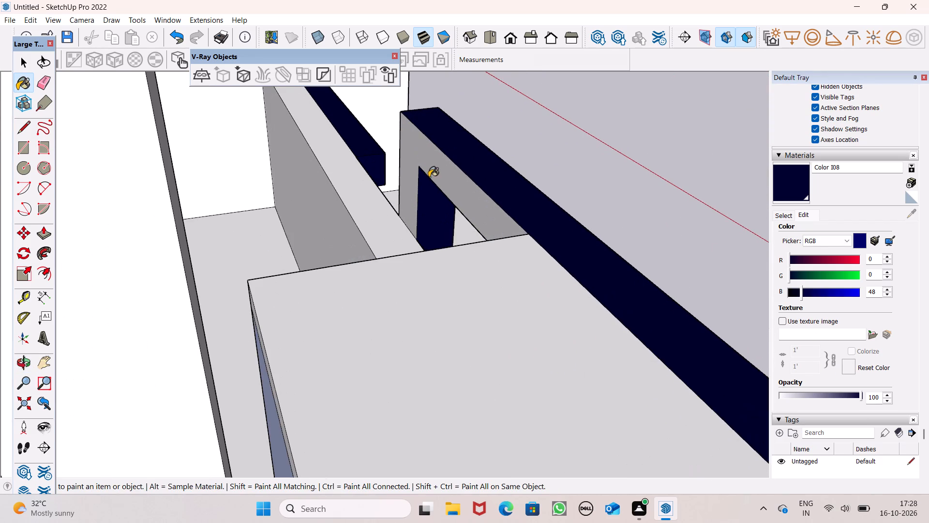
middle_click_drag(429, 177, 780, 158)
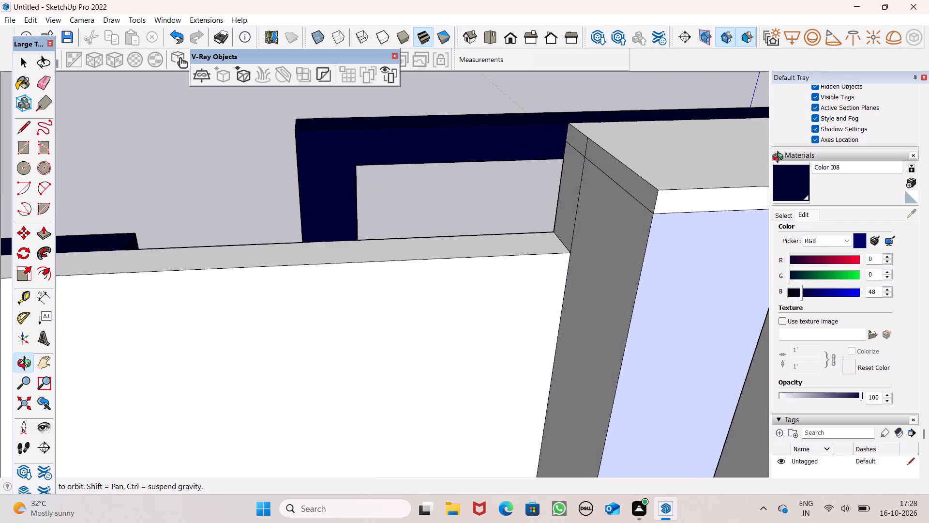
middle_click_drag(780, 158, 248, 195)
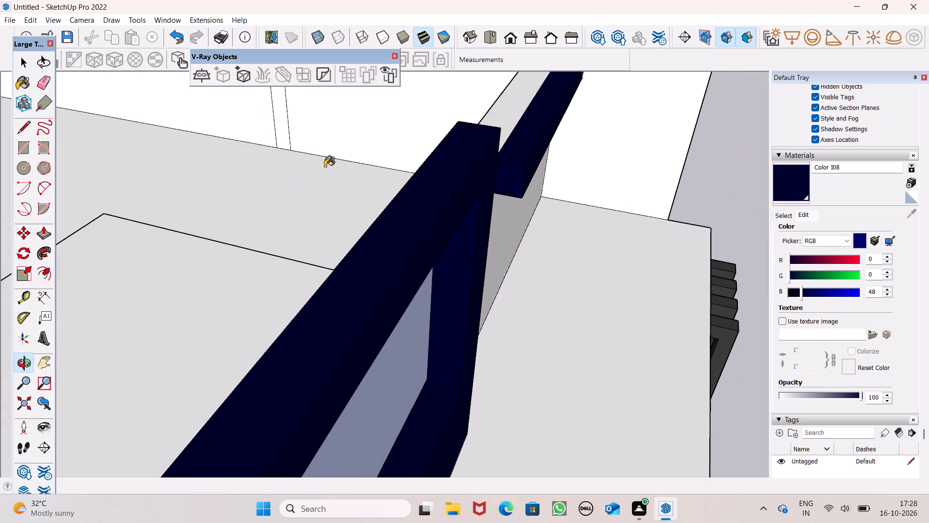
key("space")
Examine the navy frame and ledge on the roof terrace together with the front facade and its balconies.
scroll(398, 154, "down", 4)
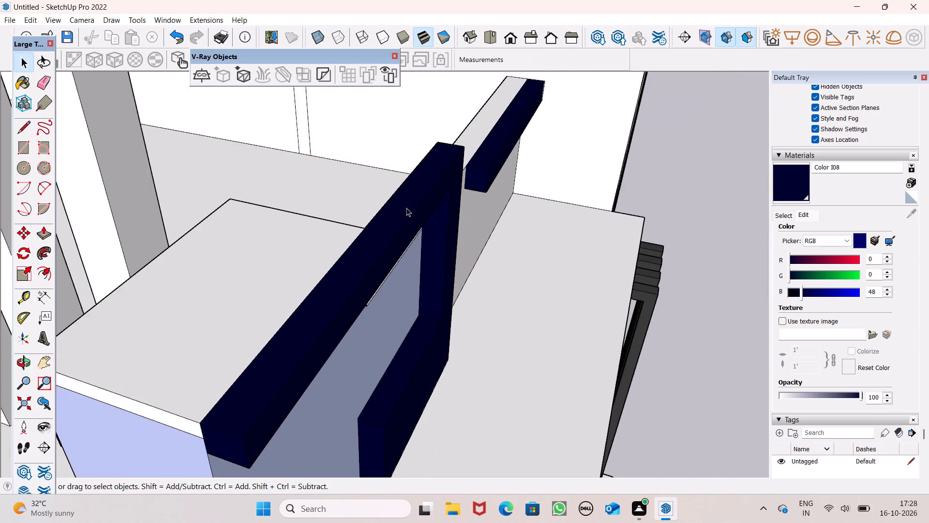
scroll(424, 224, "down", 8)
middle_click_drag(441, 291, 363, 260)
scroll(363, 260, "up", 1)
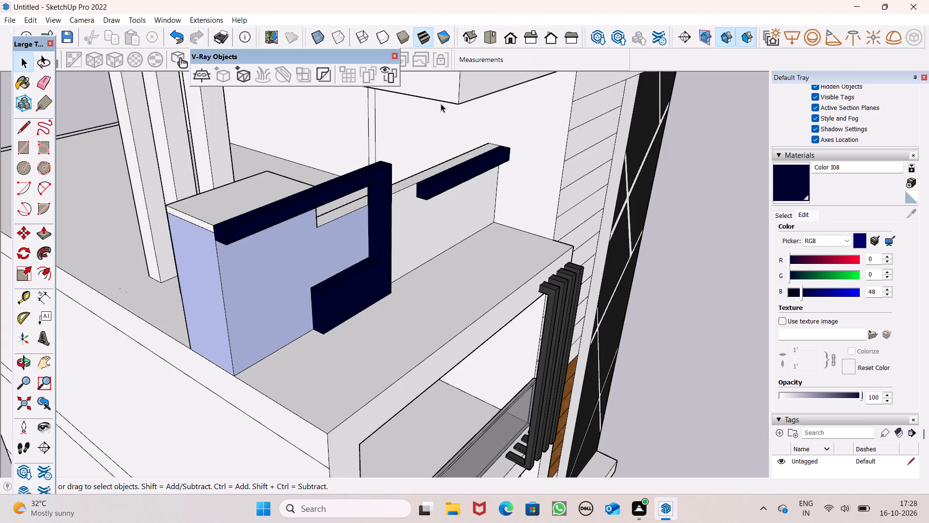
scroll(439, 119, "down", 6)
middle_click_drag(497, 233, 465, 223)
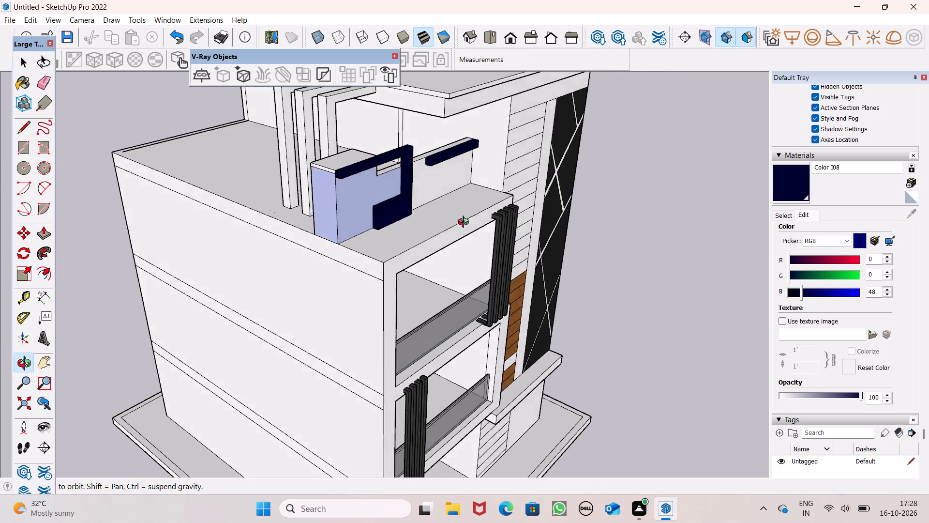
middle_click_drag(465, 223, 360, 189)
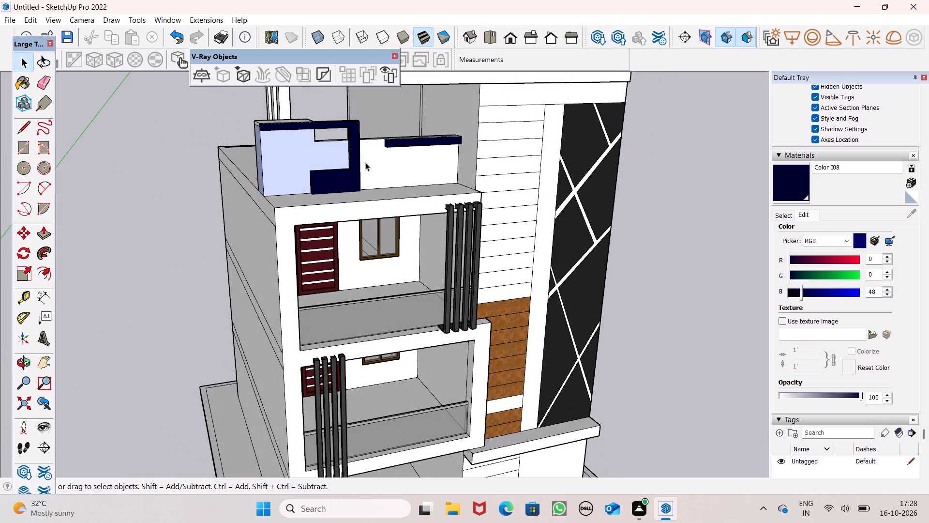
middle_click_drag(442, 247, 422, 128)
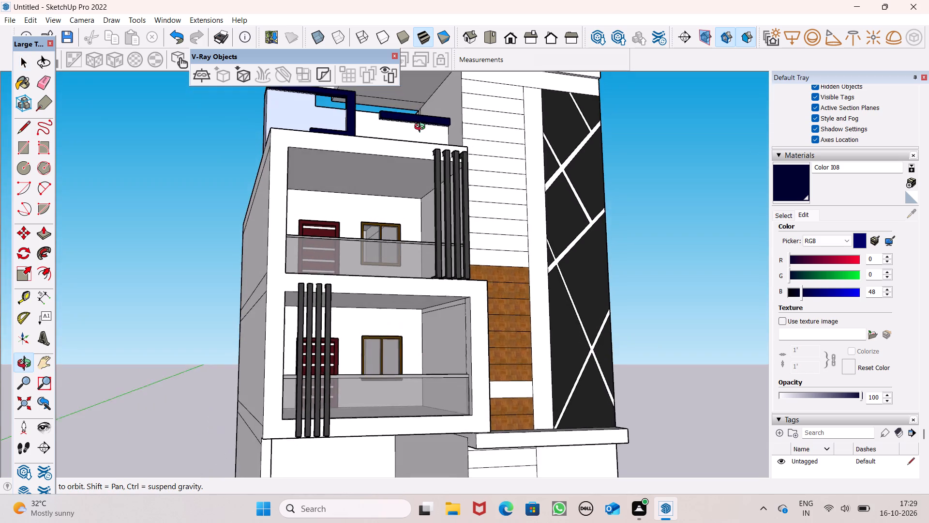
middle_click_drag(422, 128, 420, 121)
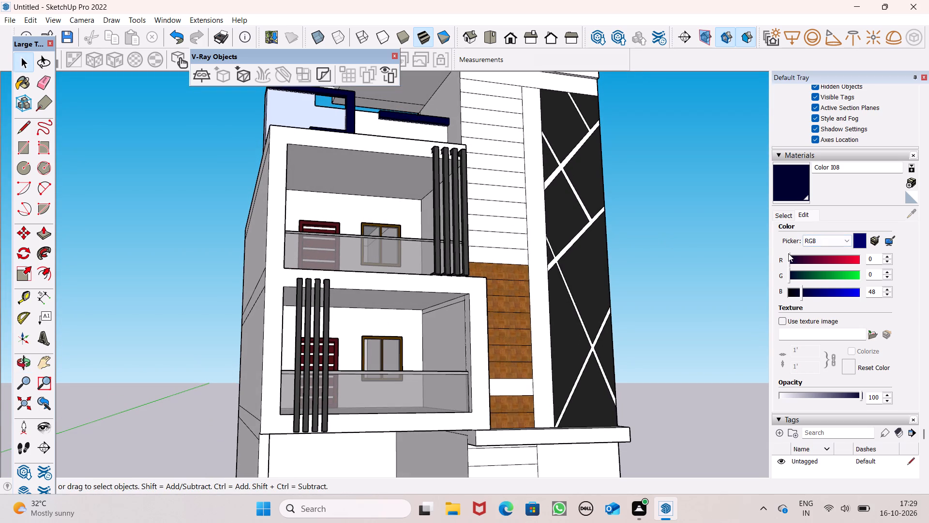
Paint the five white wall strips directly above the existing wood cladding beside the upper balcony with Wood Floor Parquet.
left_click(785, 215)
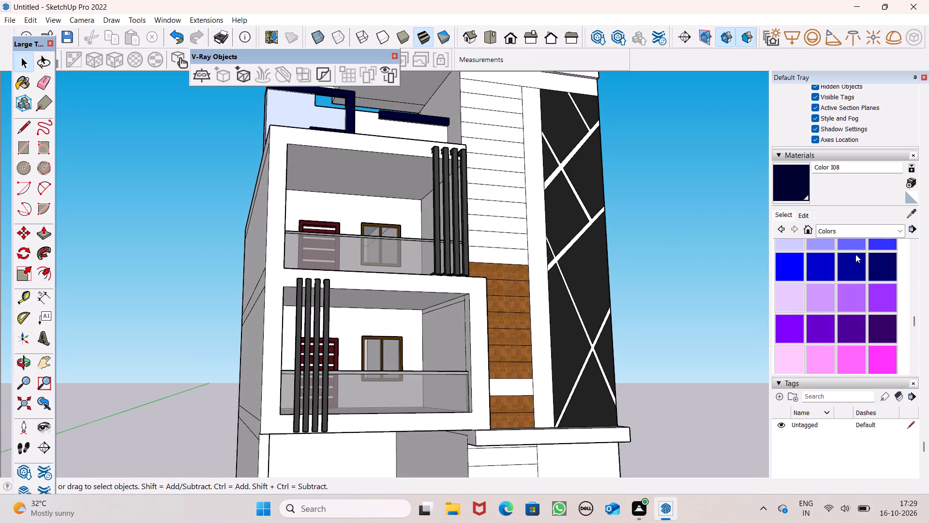
left_click(879, 230)
left_click(879, 384)
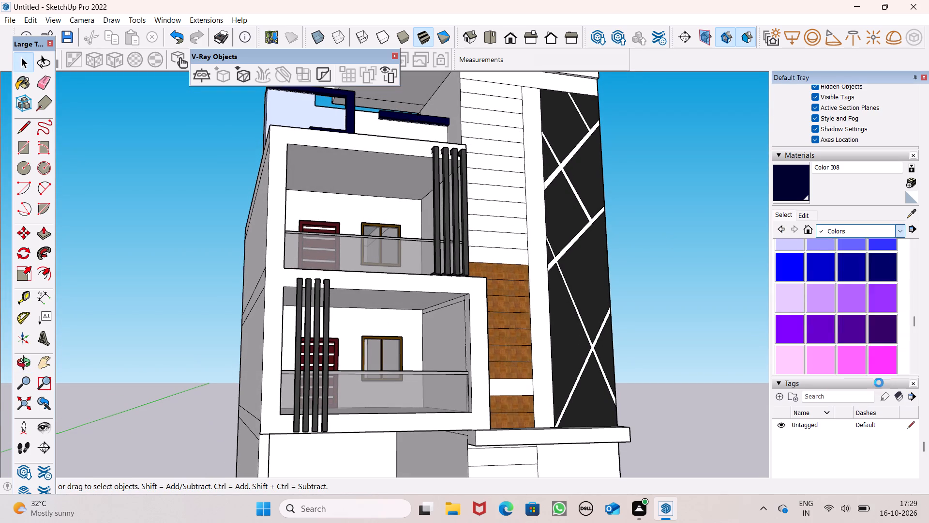
left_click(862, 281)
scroll(515, 256, "up", 6)
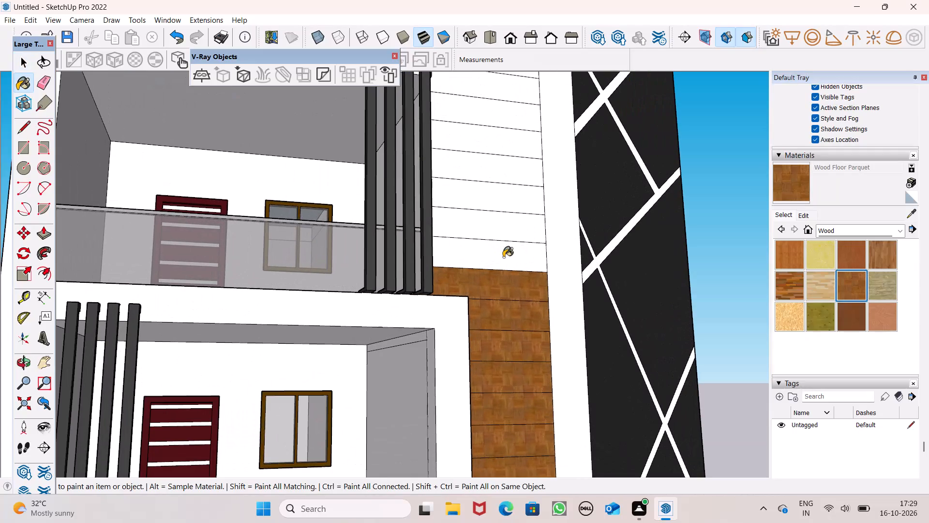
left_click(503, 257)
left_click(496, 221)
left_click(508, 135)
left_click(487, 188)
left_click(490, 183)
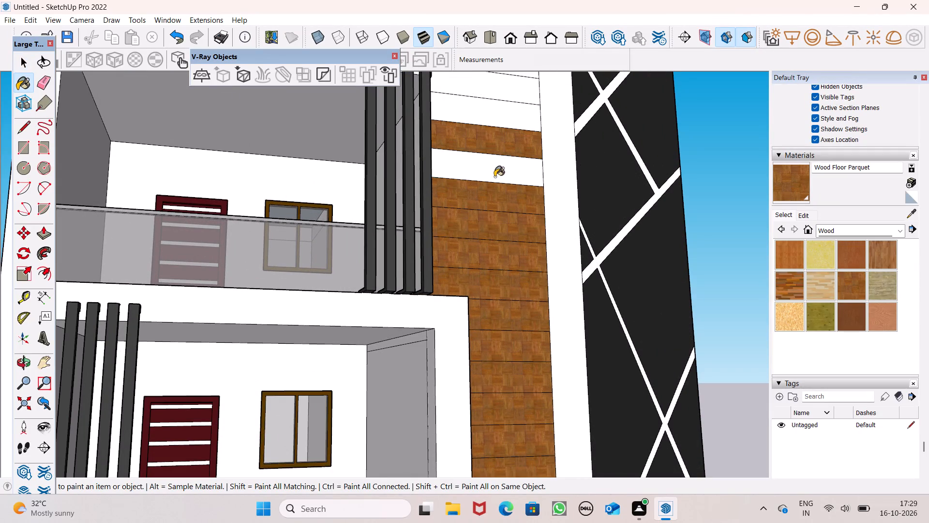
left_click(494, 177)
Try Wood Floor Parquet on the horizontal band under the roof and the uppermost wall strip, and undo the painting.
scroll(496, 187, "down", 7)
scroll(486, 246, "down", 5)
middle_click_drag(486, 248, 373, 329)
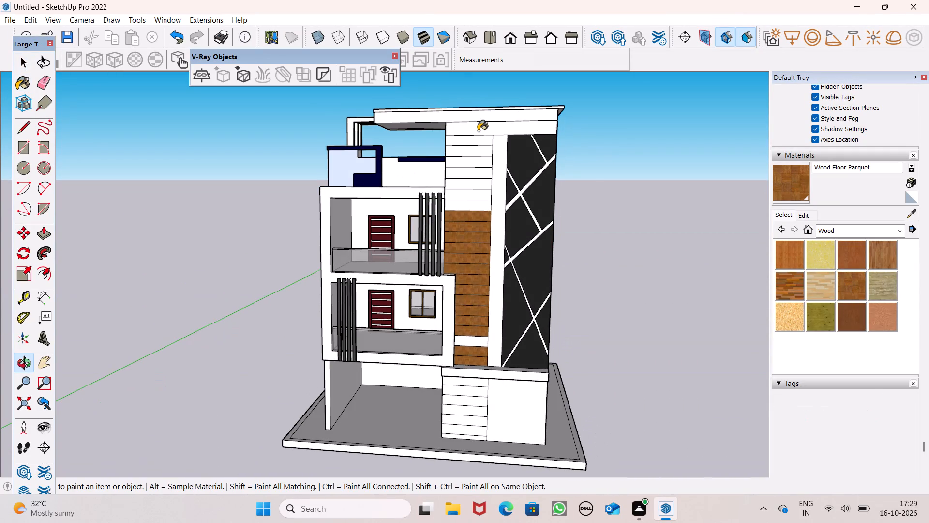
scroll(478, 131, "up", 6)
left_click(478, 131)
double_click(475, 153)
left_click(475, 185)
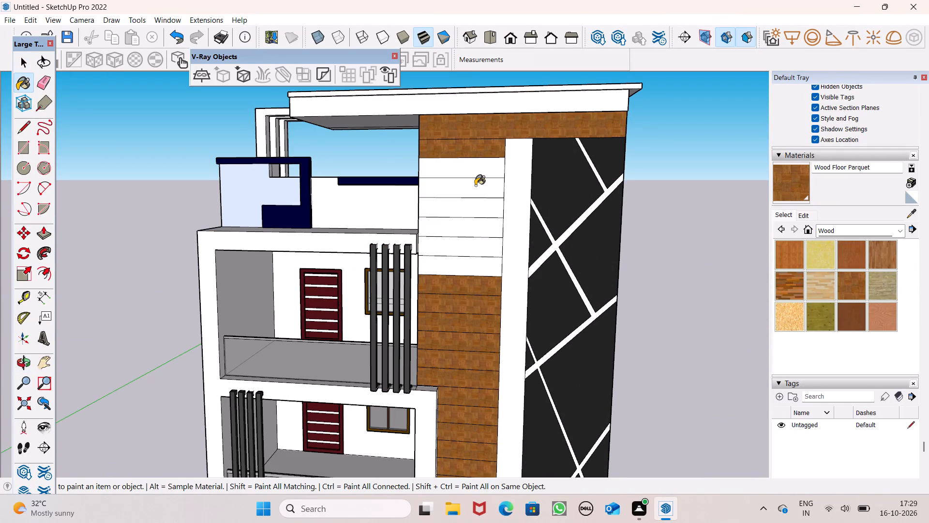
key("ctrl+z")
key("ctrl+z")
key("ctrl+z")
Paint all remaining white strips of the tall cladding column with Wood Floor Parquet, up to the plain band beneath the roof.
left_click(483, 158)
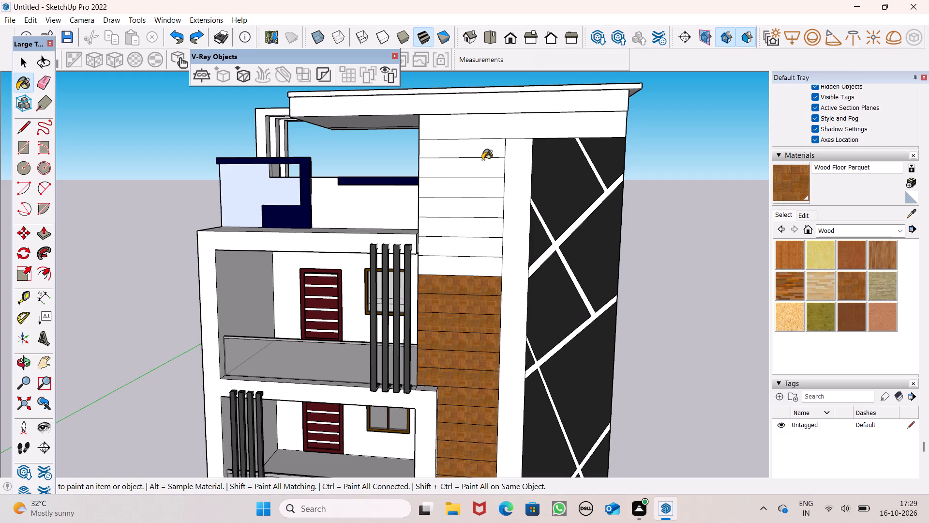
left_click(472, 195)
left_click_drag(472, 195, 468, 202)
left_click(465, 222)
left_click_drag(465, 220, 468, 227)
left_click(468, 207)
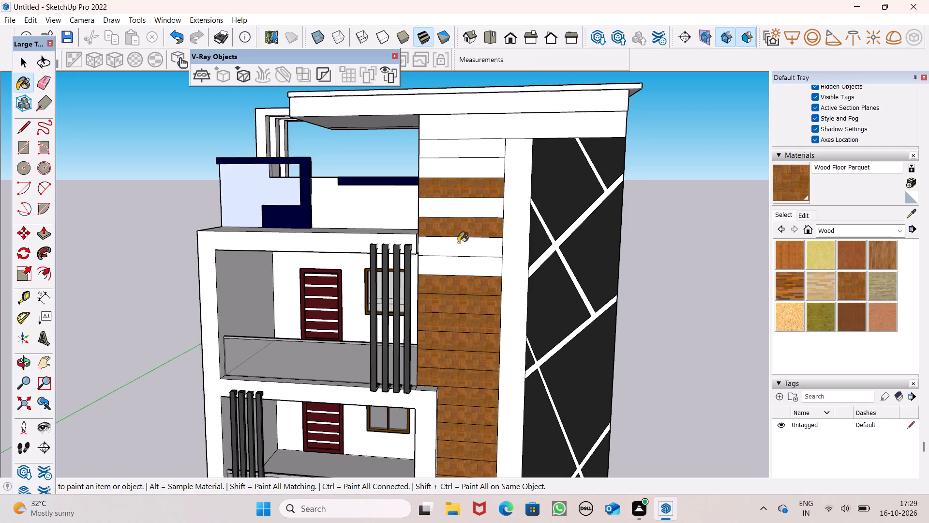
left_click(458, 243)
left_click_drag(453, 261, 452, 256)
left_click(459, 163)
left_click(464, 143)
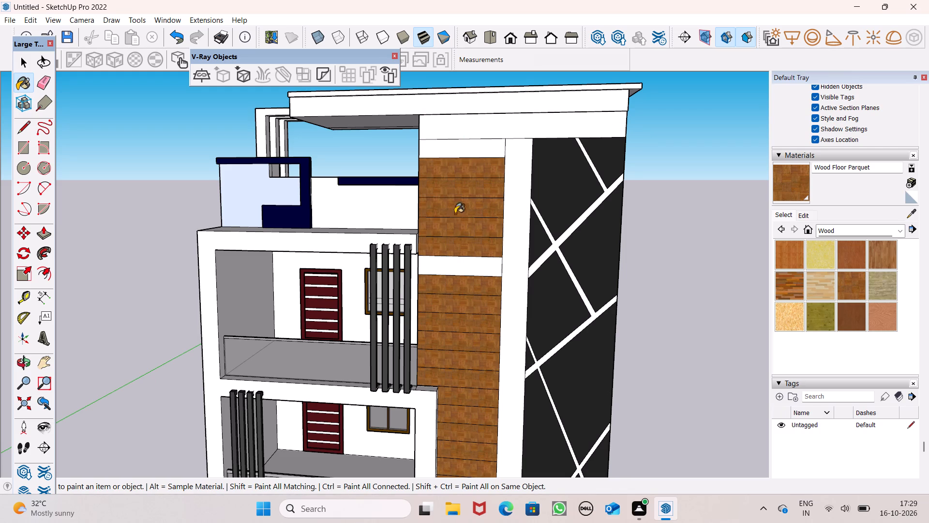
left_click(446, 266)
Paint the leftover white strip in the cladding column beside the lower balcony with Wood Floor Parquet.
scroll(464, 190, "down", 7)
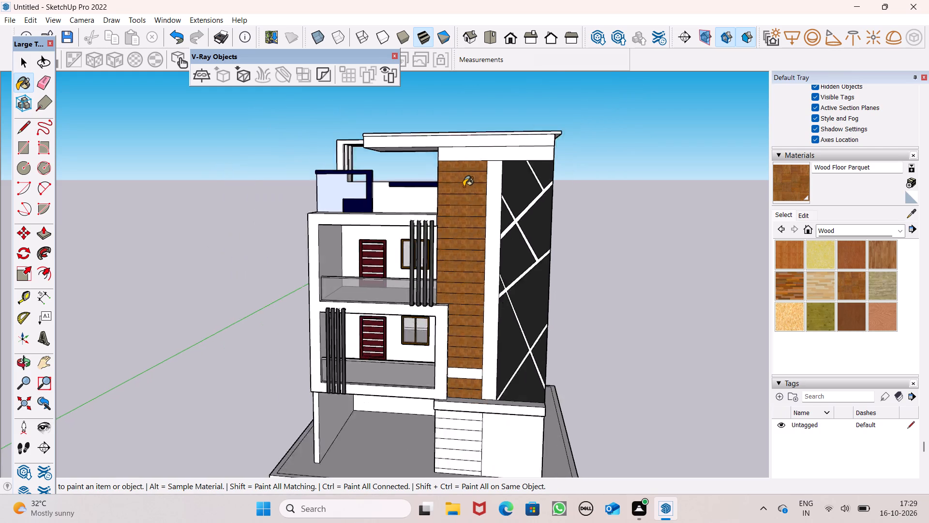
scroll(464, 186, "down", 4)
scroll(479, 290, "up", 11)
left_click(447, 314)
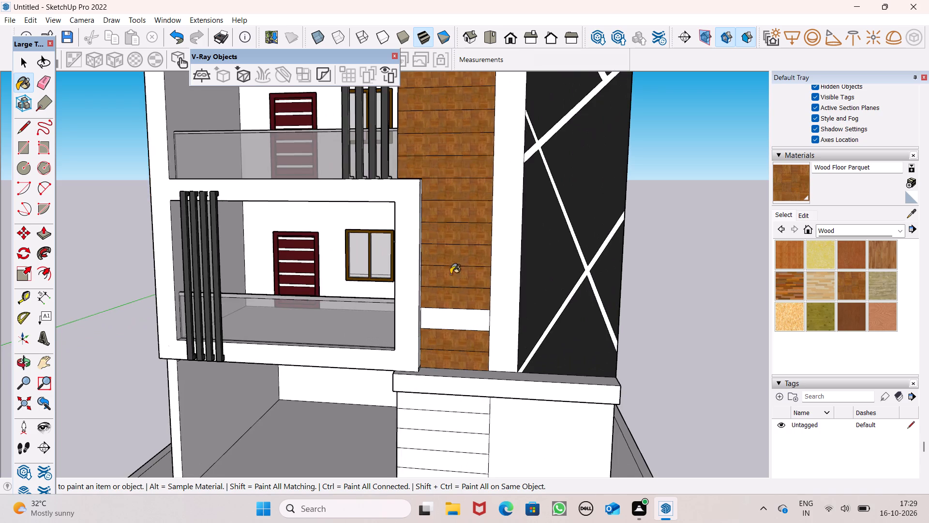
Paint the full-height strips of the ground-floor wall panel below the projecting slab with Wood Floor Parquet.
scroll(446, 222, "down", 7)
scroll(448, 361, "up", 6)
scroll(456, 311, "up", 6)
left_click(459, 243)
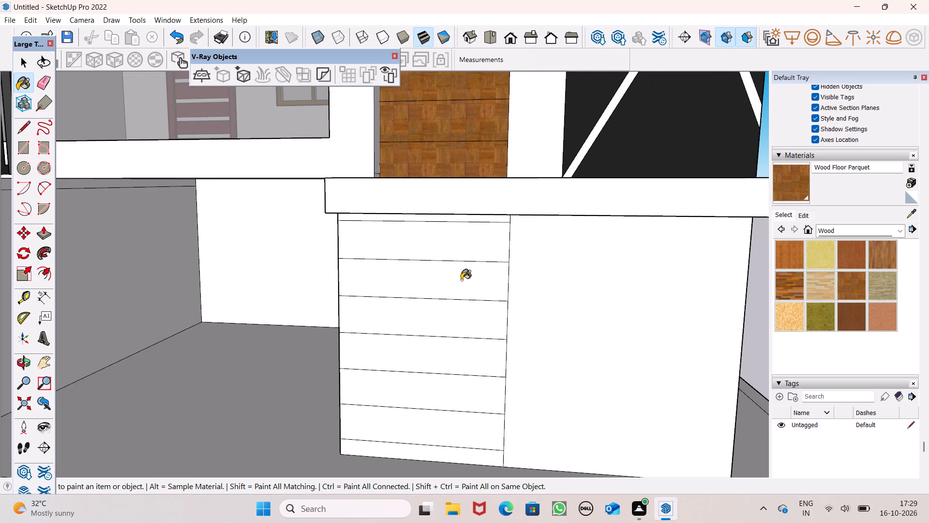
left_click(462, 283)
left_click(464, 305)
left_click(466, 341)
left_click_drag(467, 358, 464, 373)
left_click_drag(464, 386, 464, 391)
left_click(464, 407)
left_click_drag(458, 430, 453, 444)
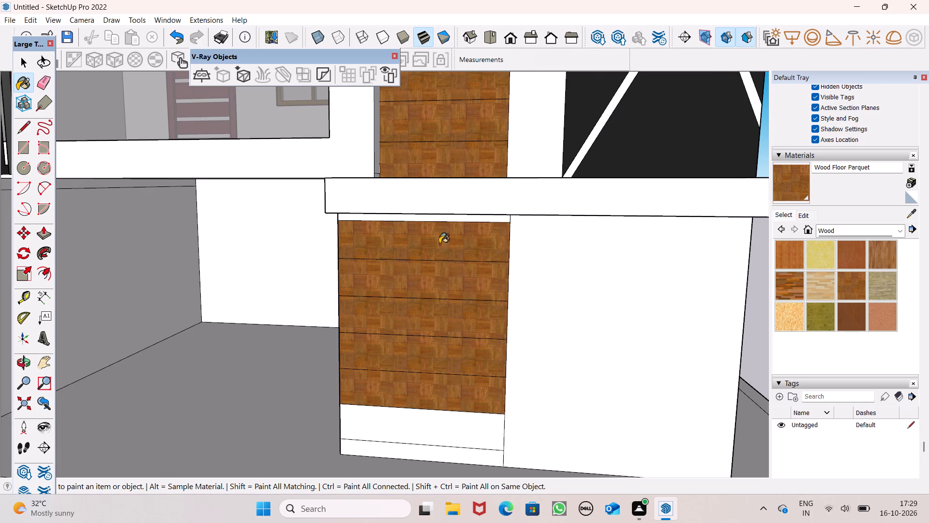
Paint the narrow strips at the very top and bottom of the ground-floor cladding panel with Wood Floor Parquet.
scroll(438, 236, "up", 7)
left_click(461, 201)
scroll(427, 141, "down", 4)
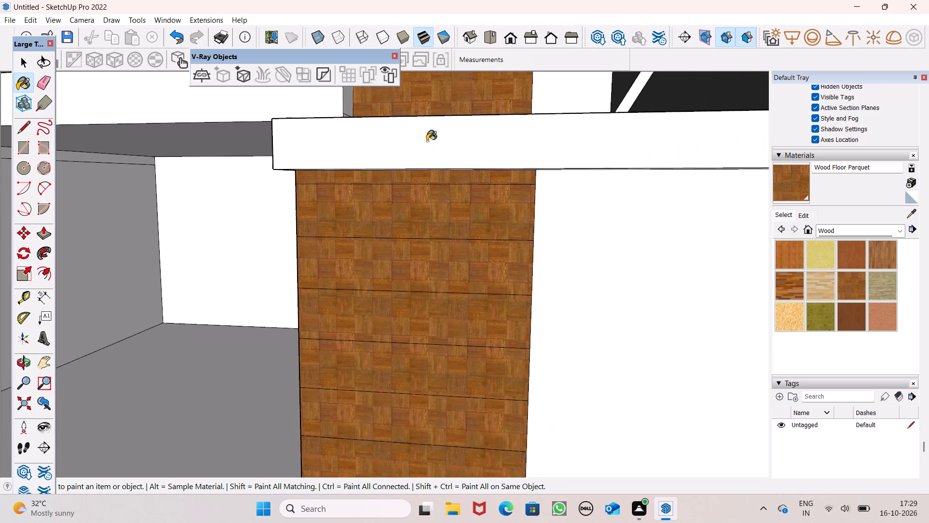
scroll(427, 141, "down", 5)
left_click(419, 400)
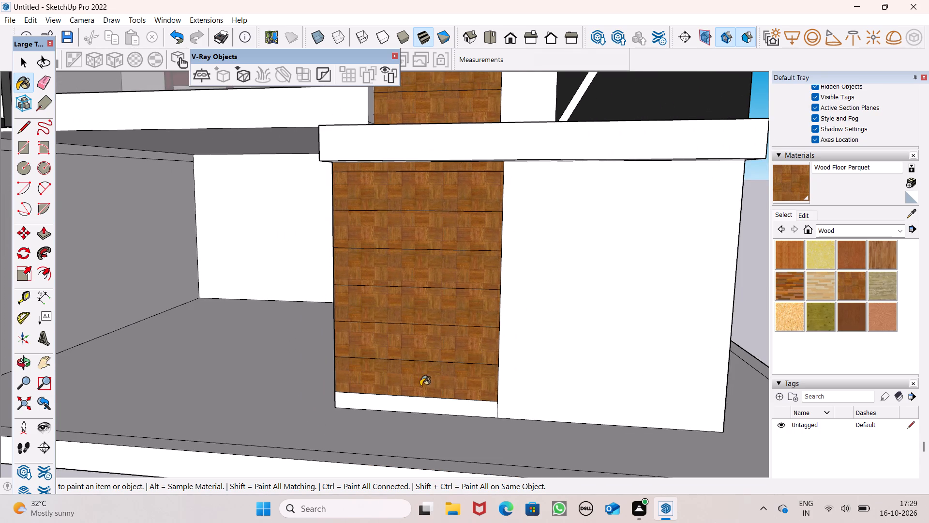
scroll(474, 231, "down", 6)
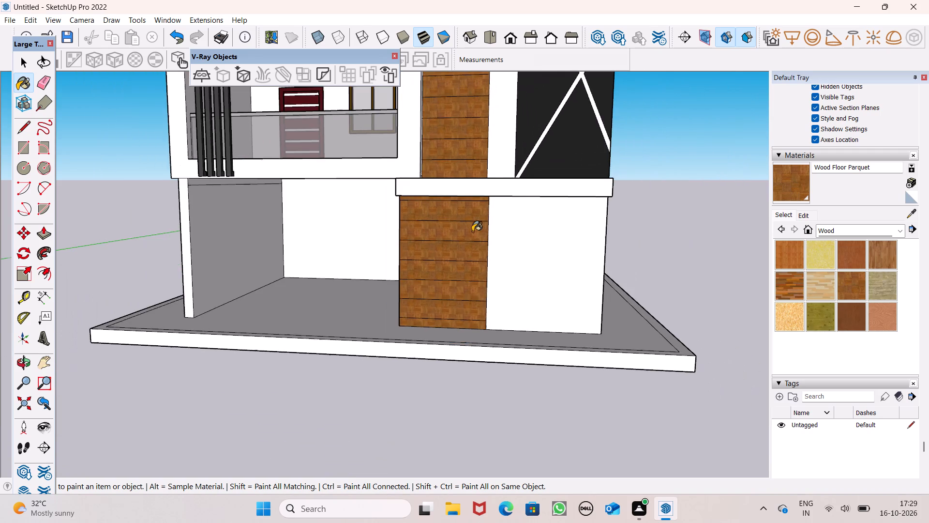
Paint the ceilings of the upper and lower balconies with Wood Floor Parquet.
scroll(472, 231, "down", 1)
middle_click_drag(468, 240, 506, 270)
scroll(479, 238, "down", 7)
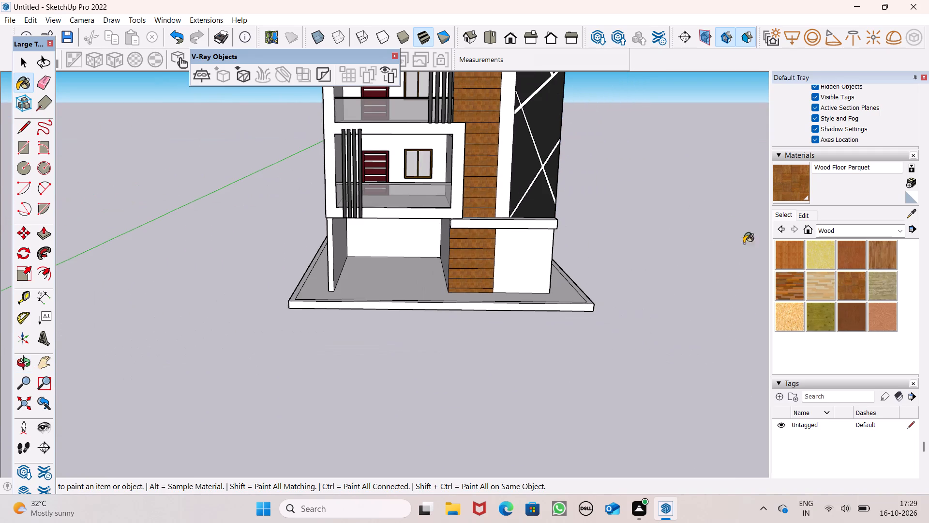
scroll(538, 269, "down", 5)
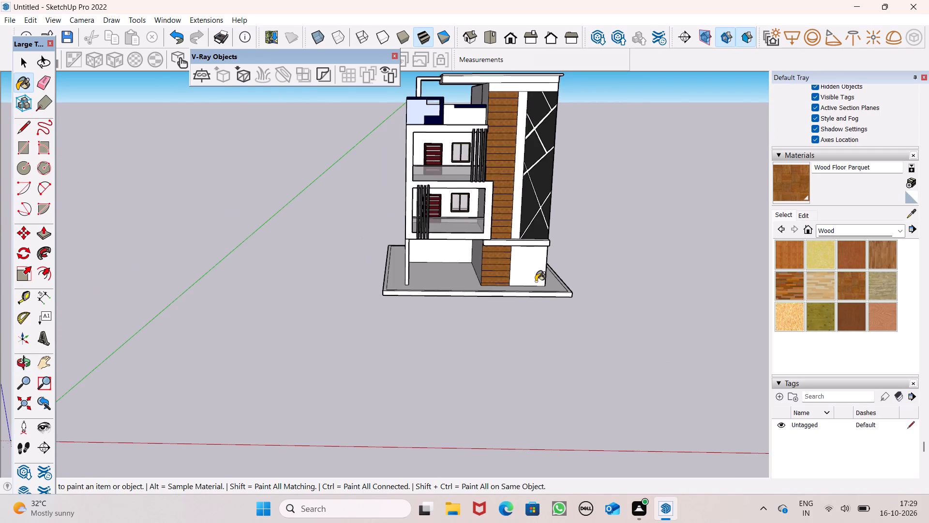
scroll(536, 281, "down", 4)
scroll(479, 175, "up", 5)
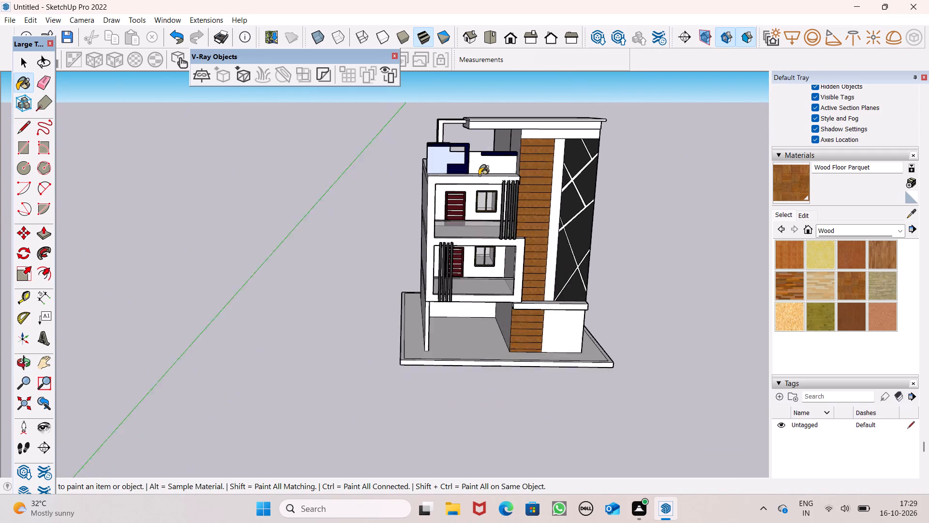
scroll(479, 175, "up", 1)
middle_click_drag(511, 184, 523, 28)
scroll(523, 32, "up", 1)
scroll(481, 141, "up", 4)
left_click(474, 206)
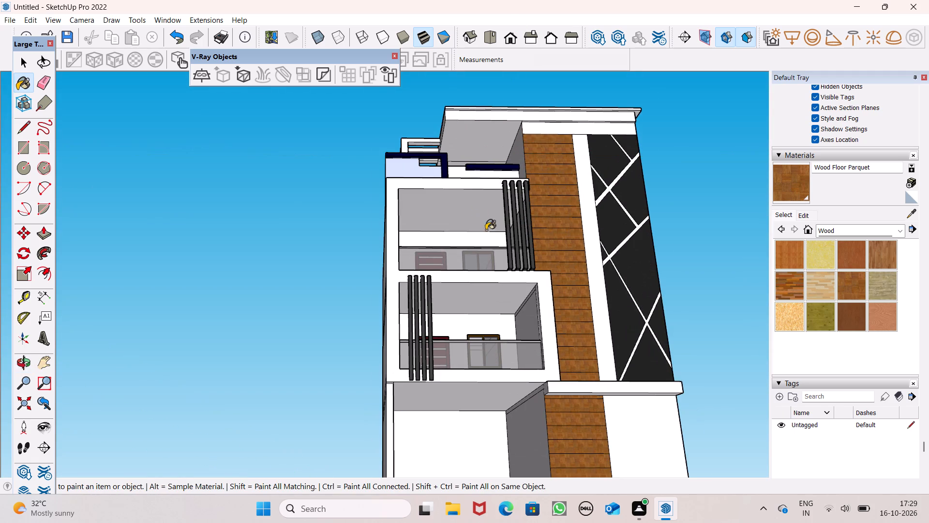
scroll(493, 250, "up", 1)
middle_click_drag(493, 250, 490, 163)
left_click(497, 280)
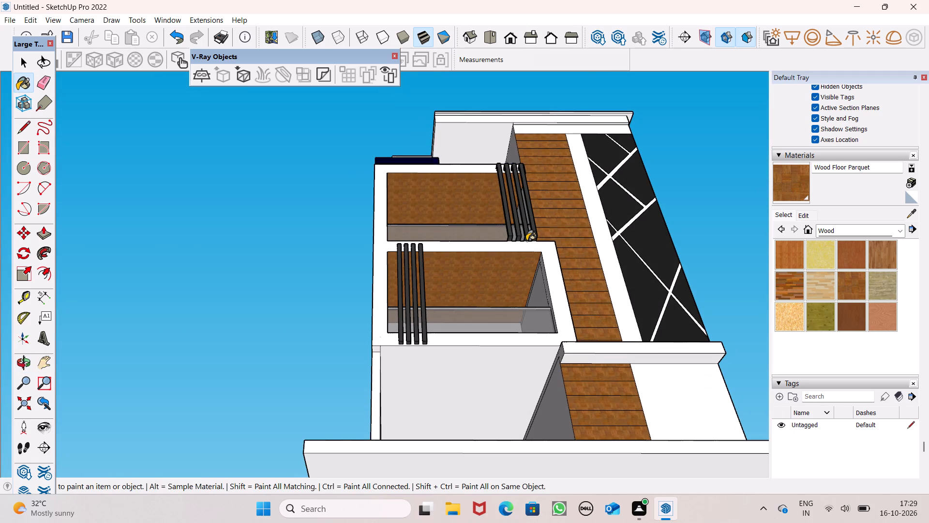
Paint the front fascia, terrace-side fascia and main underside of the projecting roof slab with Wood Floor Parquet.
scroll(524, 195, "down", 2)
middle_click_drag(530, 200, 512, 371)
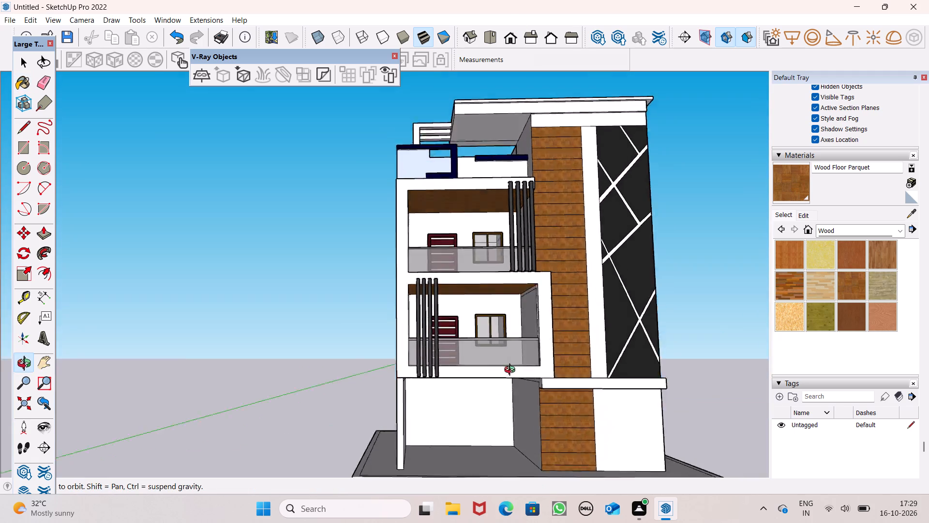
middle_click_drag(512, 371, 498, 397)
scroll(519, 117, "up", 6)
left_click(509, 148)
middle_click_drag(509, 153, 612, 98)
middle_click_drag(411, 163, 537, 220)
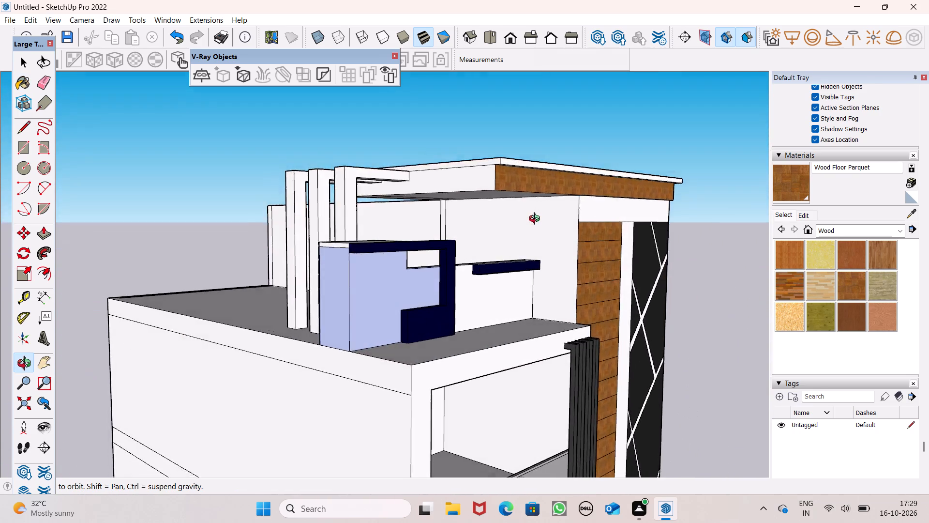
middle_click_drag(537, 220, 463, 288)
scroll(442, 263, "up", 4)
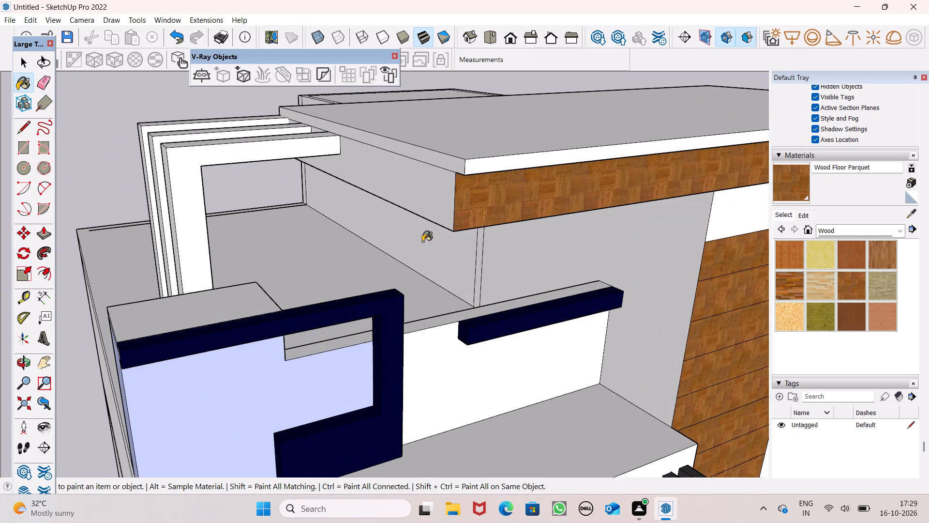
left_click(448, 207)
middle_click_drag(487, 214, 480, 92)
left_click(487, 127)
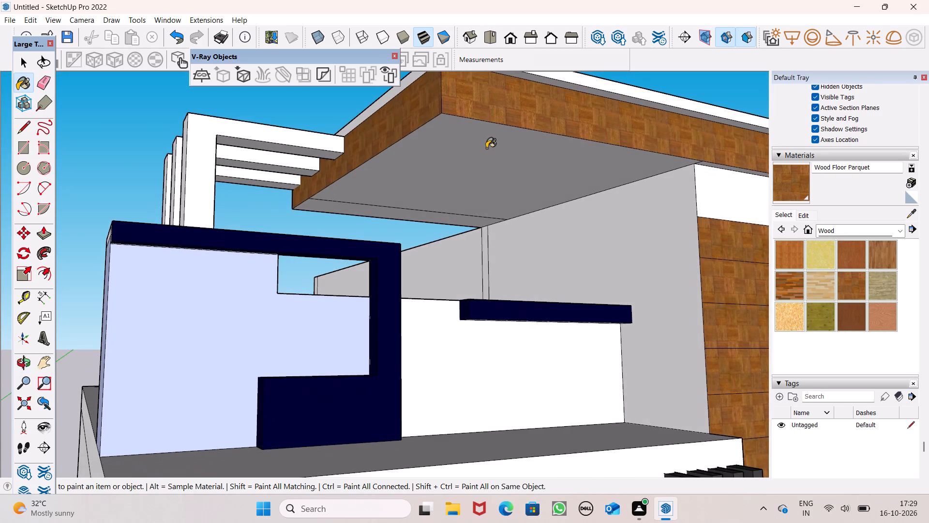
Paint the narrow soffit lip beneath the white roof edge with Wood Floor Parquet.
scroll(486, 148, "down", 5)
middle_click_drag(480, 171, 391, 226)
middle_click_drag(391, 220, 394, 200)
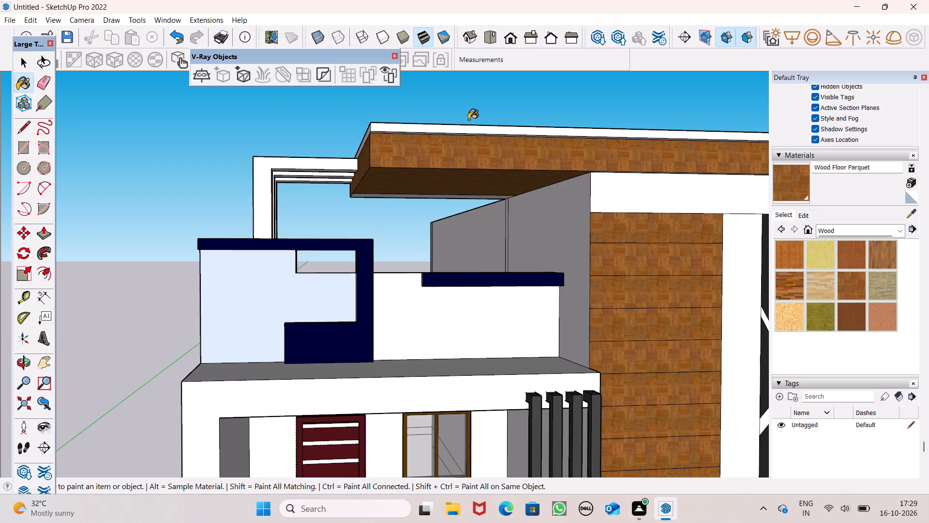
middle_click_drag(486, 130, 587, 215)
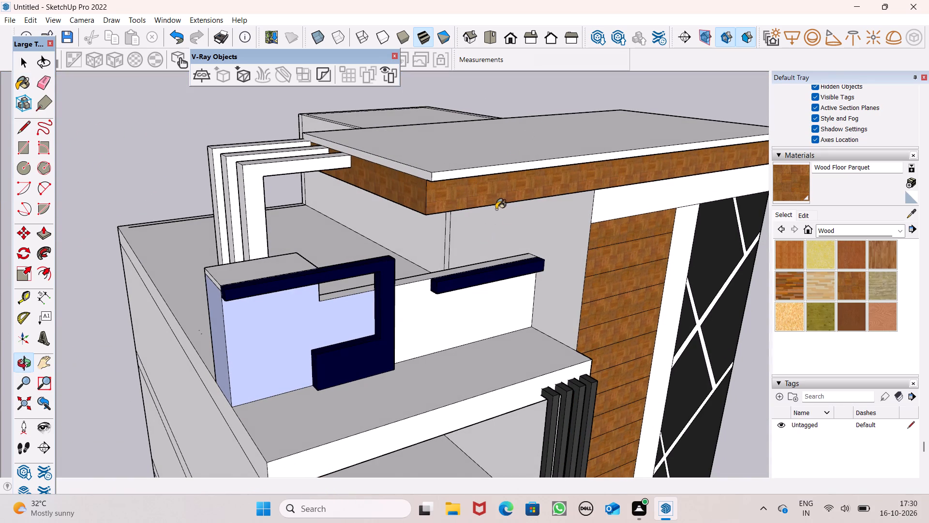
middle_click_drag(496, 209, 455, 171)
scroll(496, 209, "up", 1)
scroll(473, 223, "down", 4)
middle_click(477, 99)
scroll(477, 99, "up", 4)
middle_click_drag(476, 147, 501, 66)
scroll(476, 147, "up", 2)
scroll(357, 145, "up", 5)
left_click(309, 165)
Paint the remaining plain underside strip at the rear of the roof slab, behind the white pergola frames, with Wood Floor Parquet.
middle_click_drag(362, 160, 477, 118)
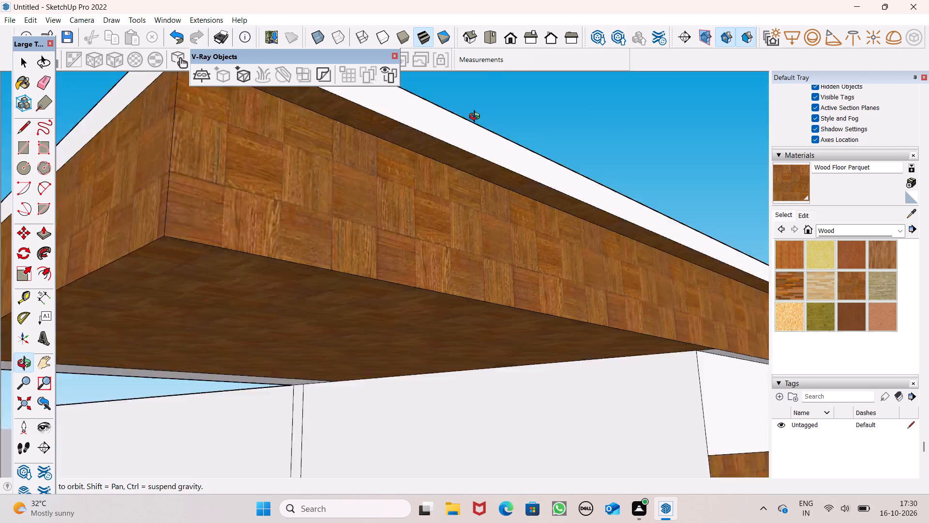
middle_click_drag(477, 118, 600, 148)
scroll(588, 150, "down", 3)
middle_click_drag(605, 177, 546, 168)
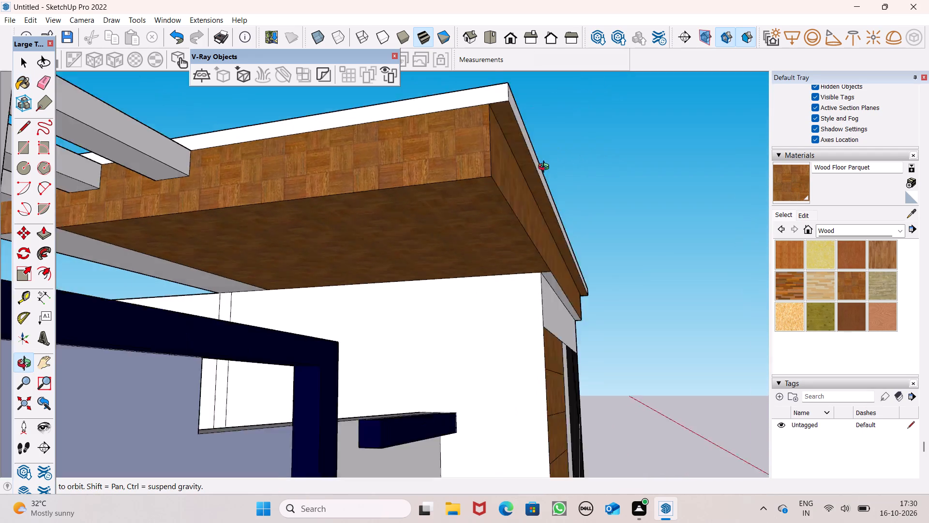
middle_click_drag(546, 168, 0, 188)
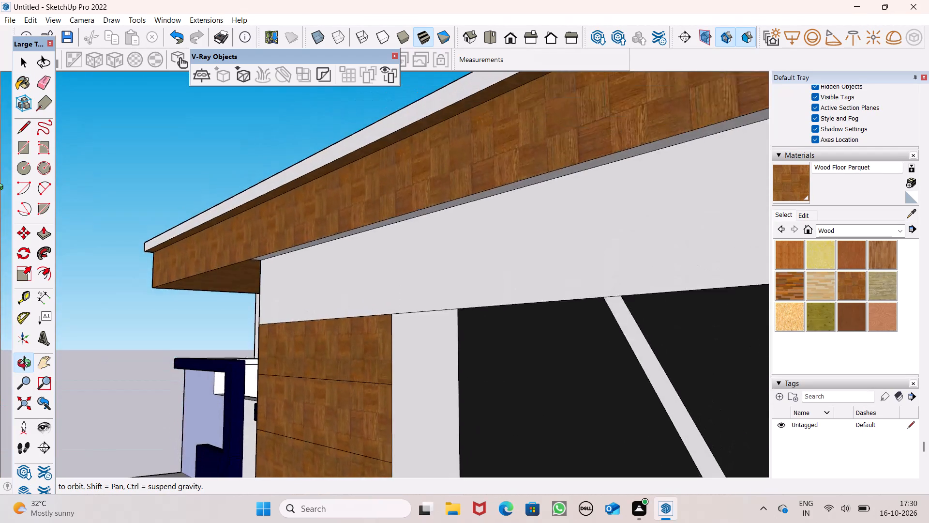
middle_click_drag(0, 188, 0, 189)
scroll(257, 176, "down", 6)
middle_click_drag(317, 209, 320, 178)
scroll(355, 147, "up", 6)
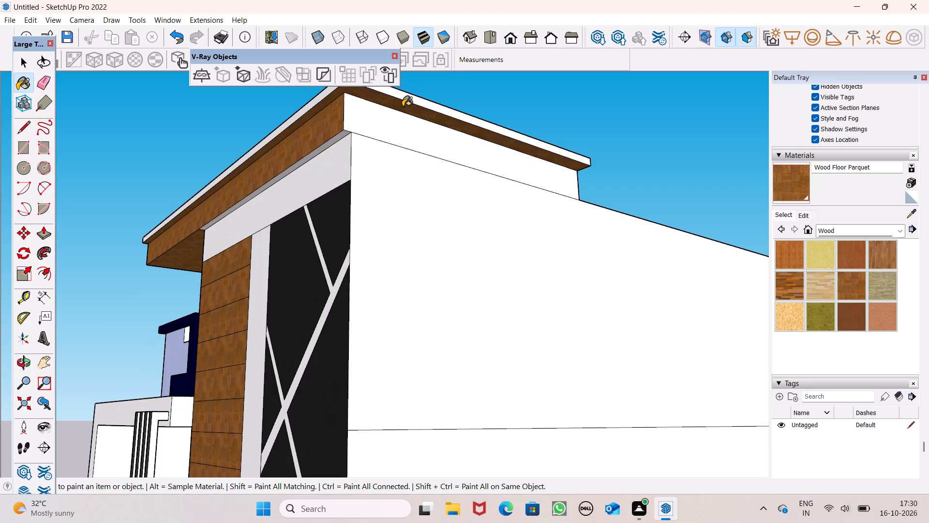
scroll(403, 107, "up", 6)
middle_click_drag(432, 136, 487, 72)
scroll(651, 175, "down", 3)
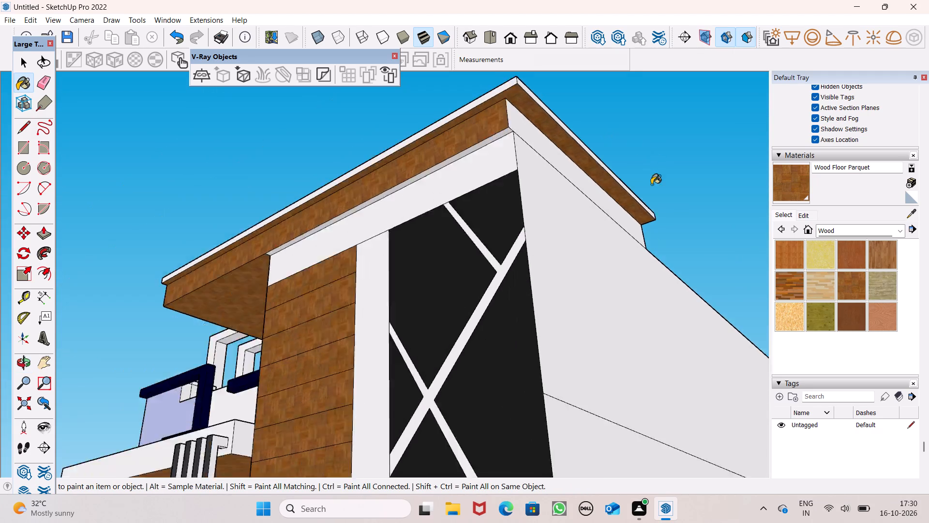
scroll(651, 185, "down", 2)
middle_click_drag(542, 225, 928, 385)
middle_click_drag(583, 299, 864, 269)
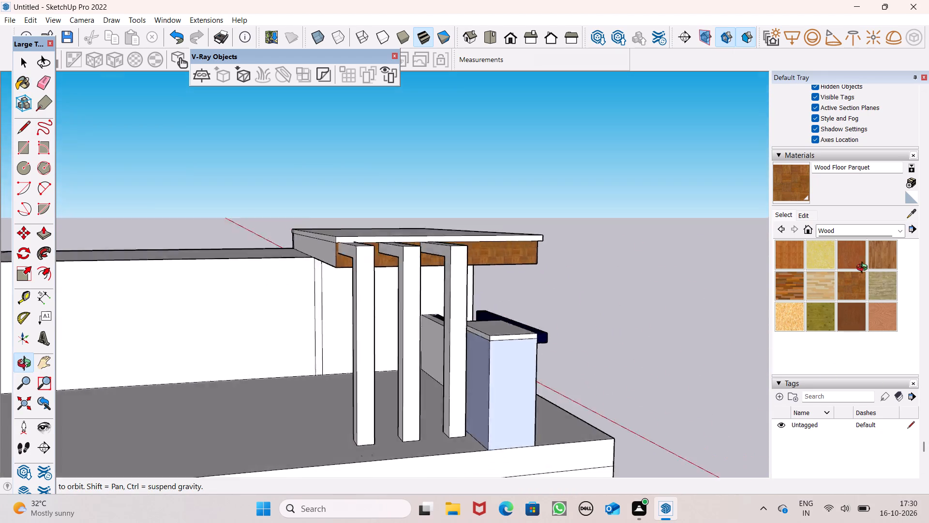
middle_click_drag(864, 269, 906, 198)
scroll(482, 245, "up", 2)
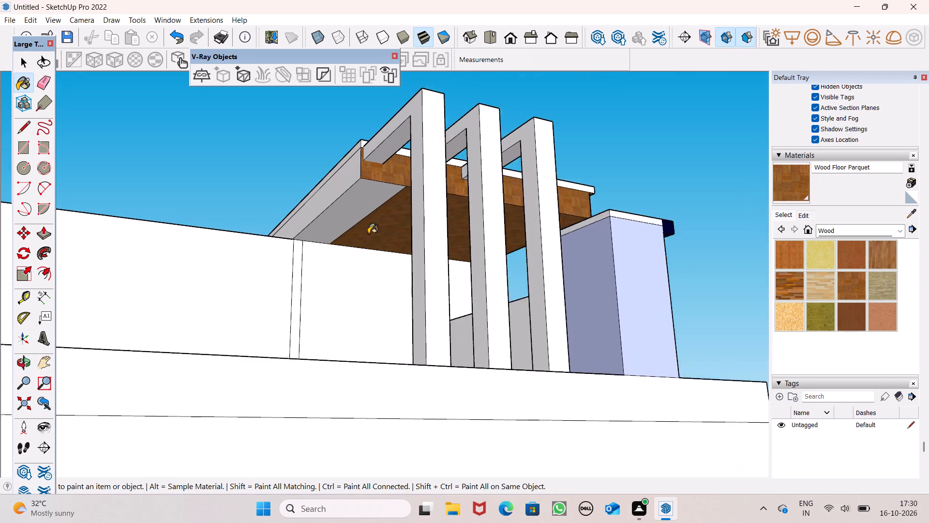
scroll(368, 234, "up", 2)
left_click(341, 205)
Erase the two stray vertical edges on the terrace side wall below the roof overhang.
middle_click_drag(328, 193, 424, 251)
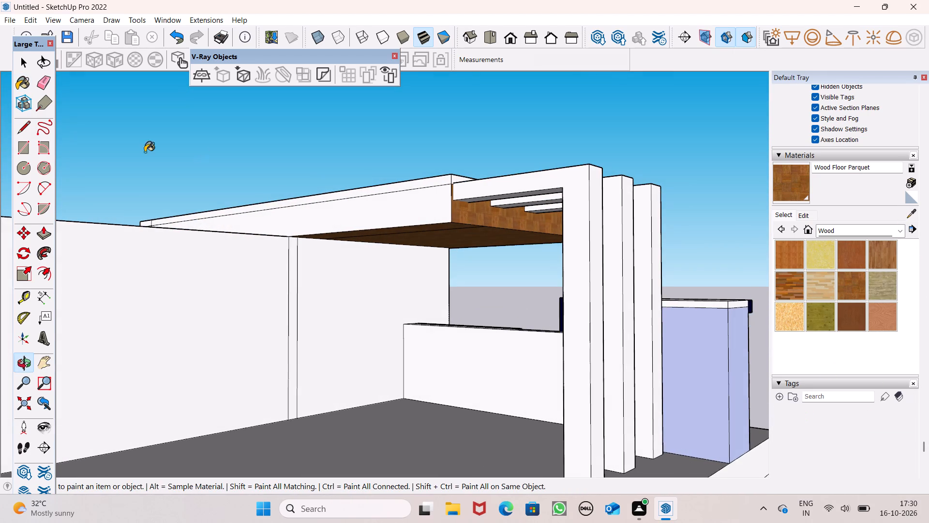
left_click(38, 84)
left_click_drag(307, 288, 288, 295)
Paint the inner and front faces of the low terrace parapet wall with cream Color D01 from the Colors collection.
scroll(300, 230, "down", 6)
middle_click_drag(332, 259, 383, 268)
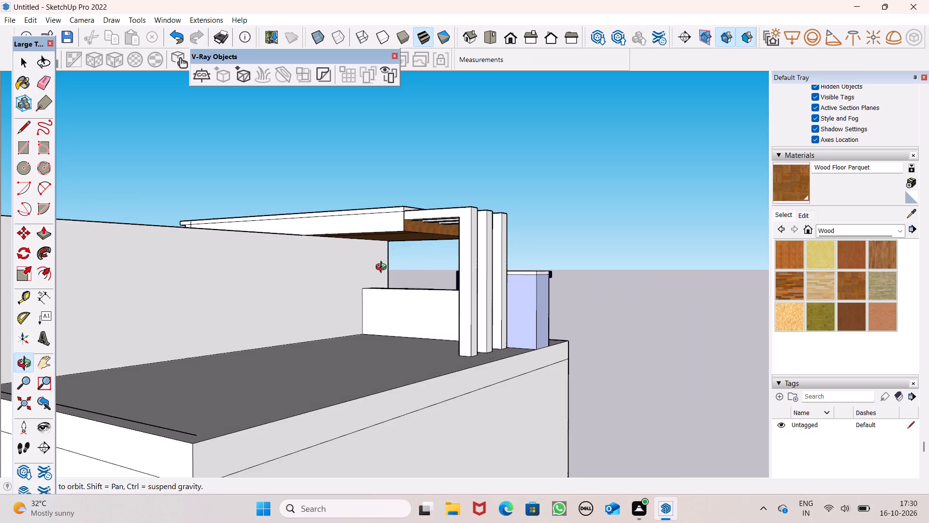
middle_click_drag(383, 268, 353, 286)
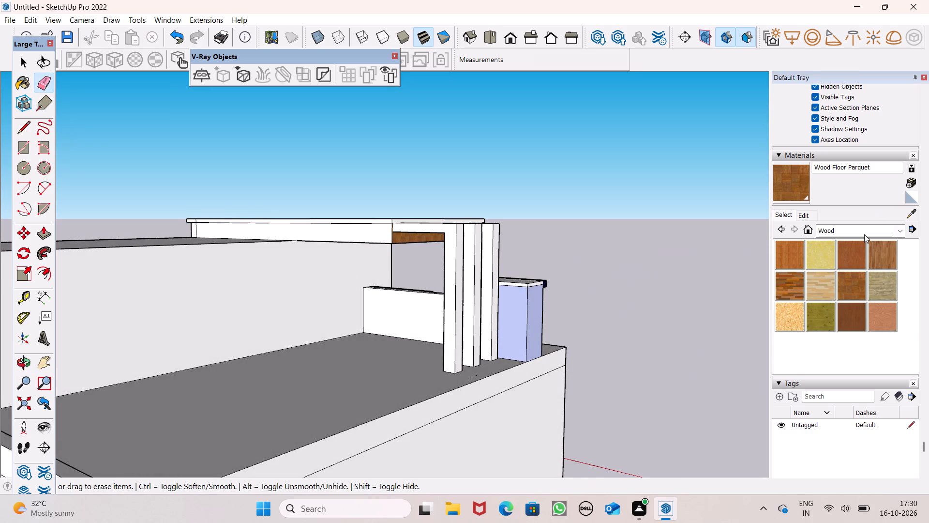
left_click(864, 234)
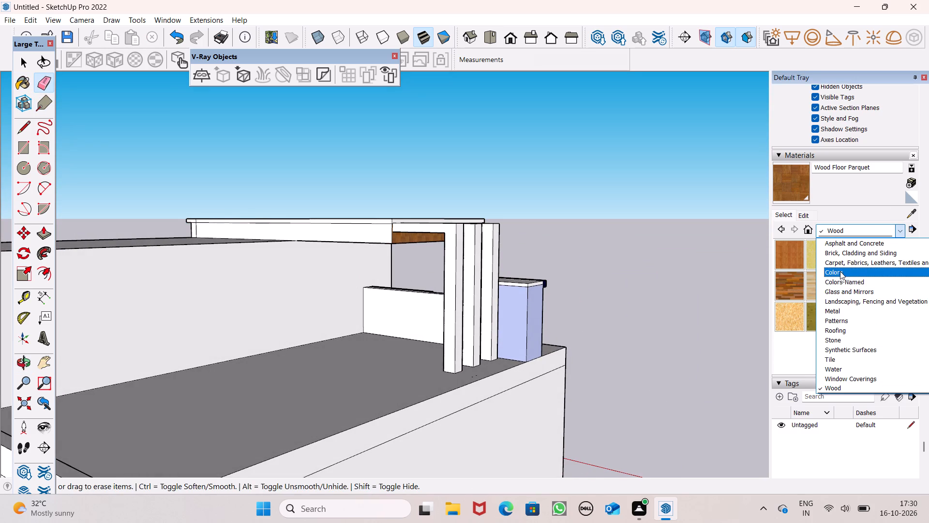
left_click(840, 271)
scroll(813, 295, "down", 1)
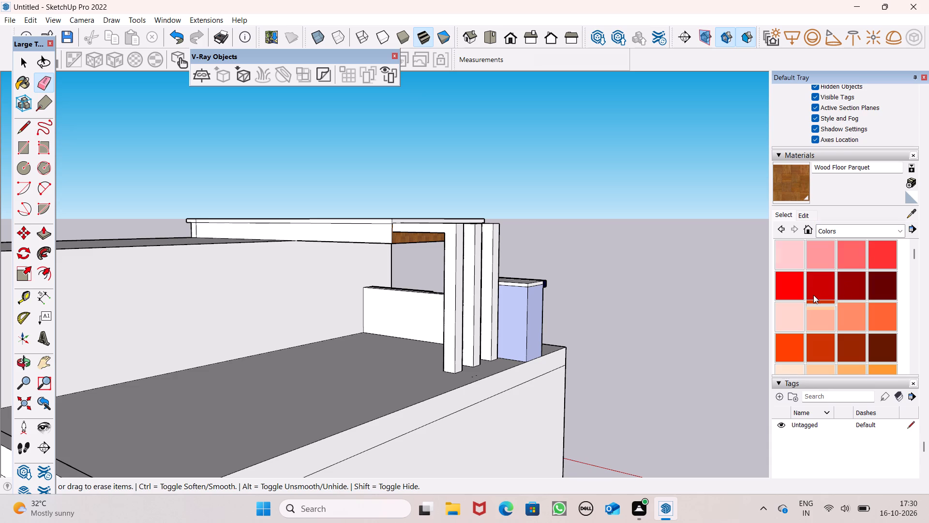
scroll(811, 295, "up", 4)
scroll(810, 298, "down", 4)
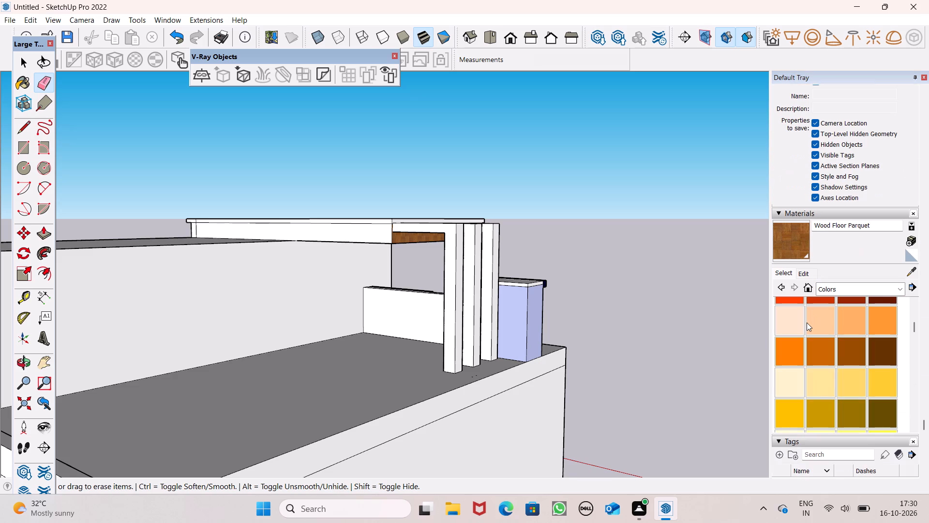
left_click(792, 382)
scroll(452, 308, "up", 2)
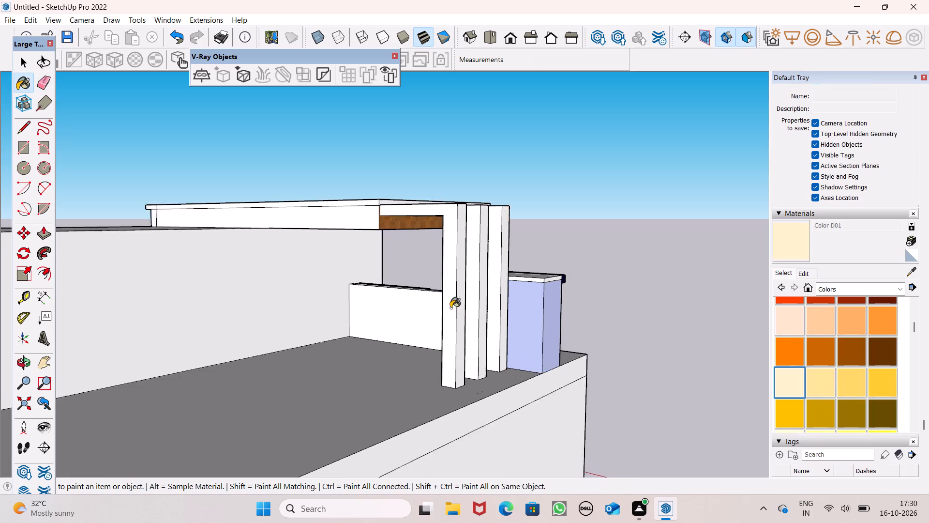
scroll(450, 308, "up", 1)
left_click(408, 310)
middle_click_drag(453, 324, 0, 308)
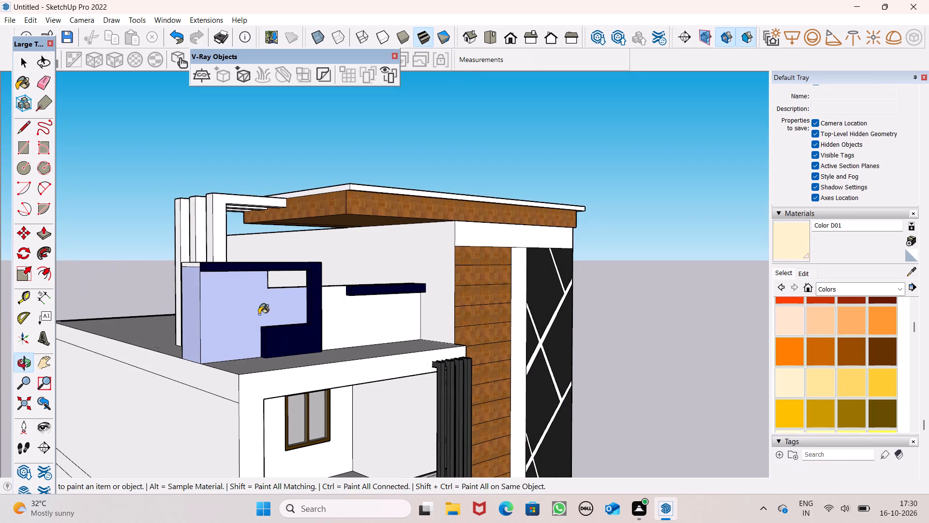
left_click(367, 321)
Paint the white diagonal strips across the tall dark facade panel with cream Color D01.
scroll(286, 288, "down", 1)
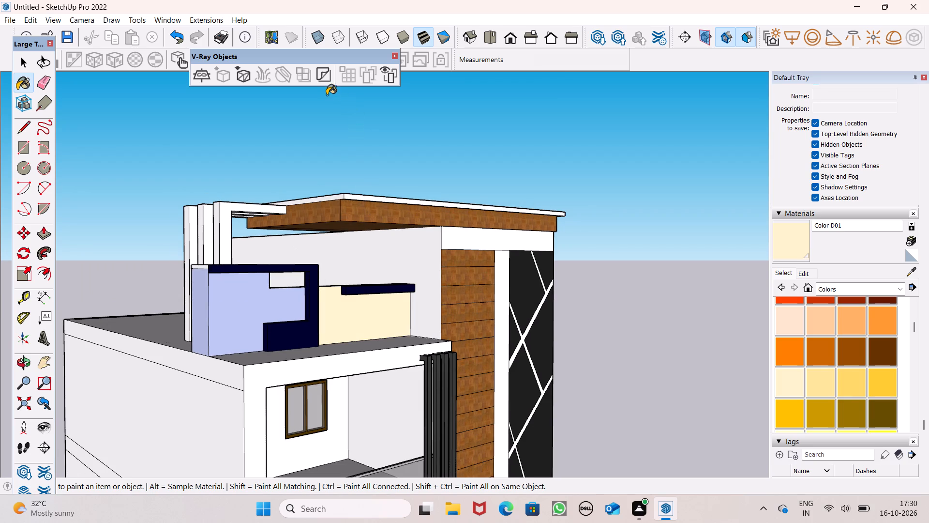
scroll(329, 93, "down", 2)
middle_click_drag(373, 144, 228, 201)
scroll(311, 182, "down", 1)
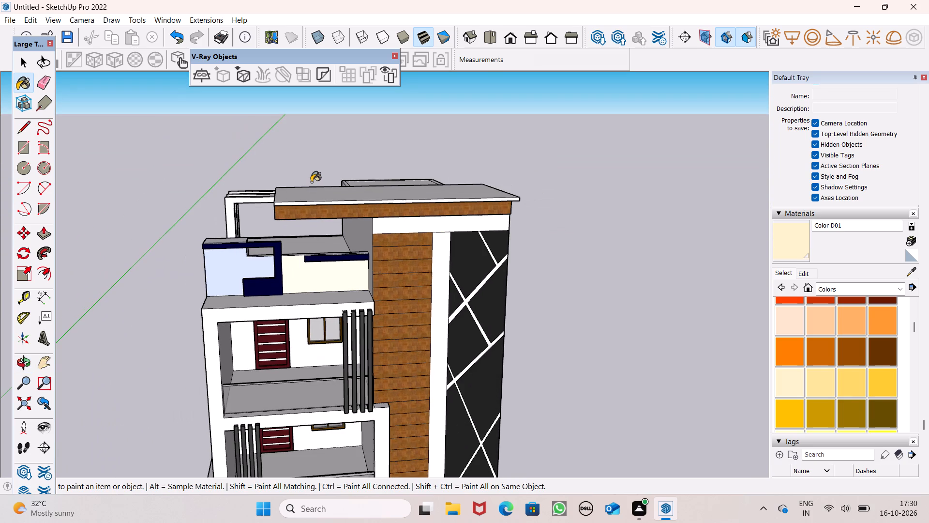
scroll(291, 177, "down", 3)
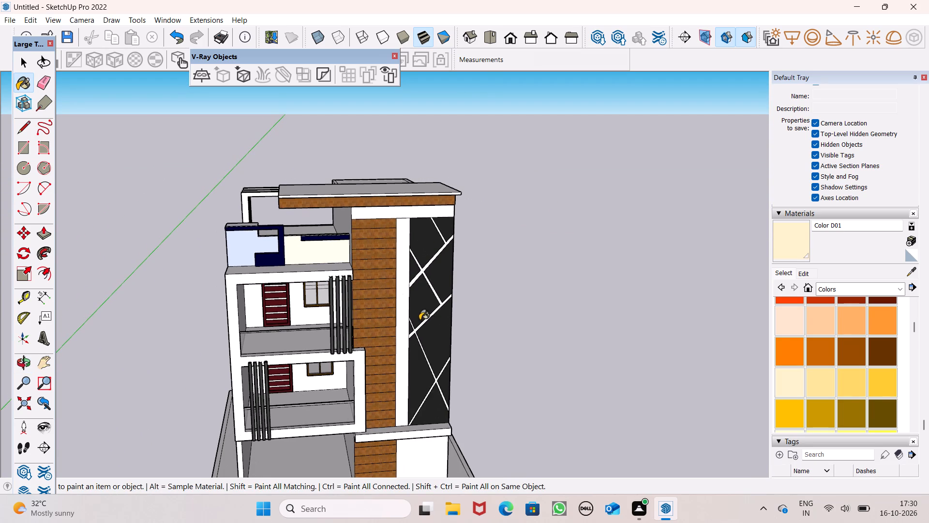
scroll(420, 319, "down", 3)
scroll(429, 336, "up", 6)
scroll(403, 250, "up", 6)
left_click(448, 209)
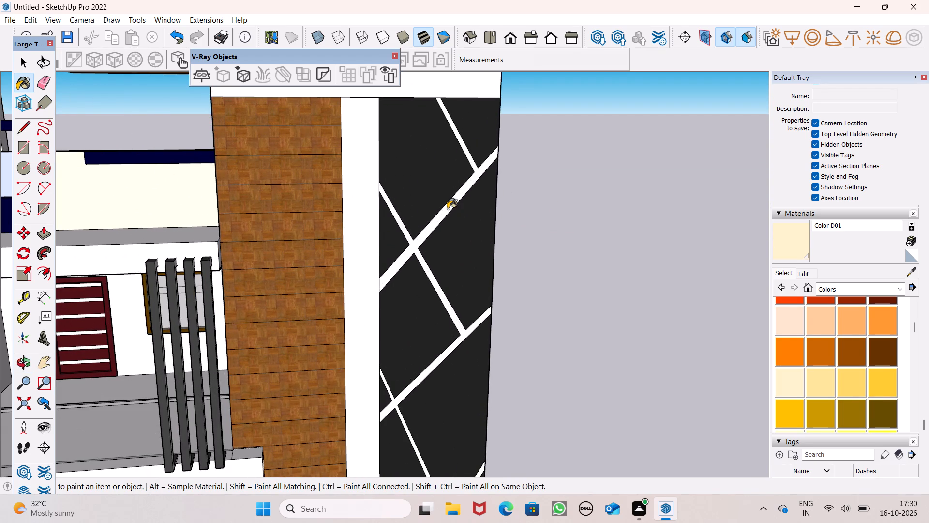
scroll(456, 183, "up", 6)
scroll(414, 235, "down", 6)
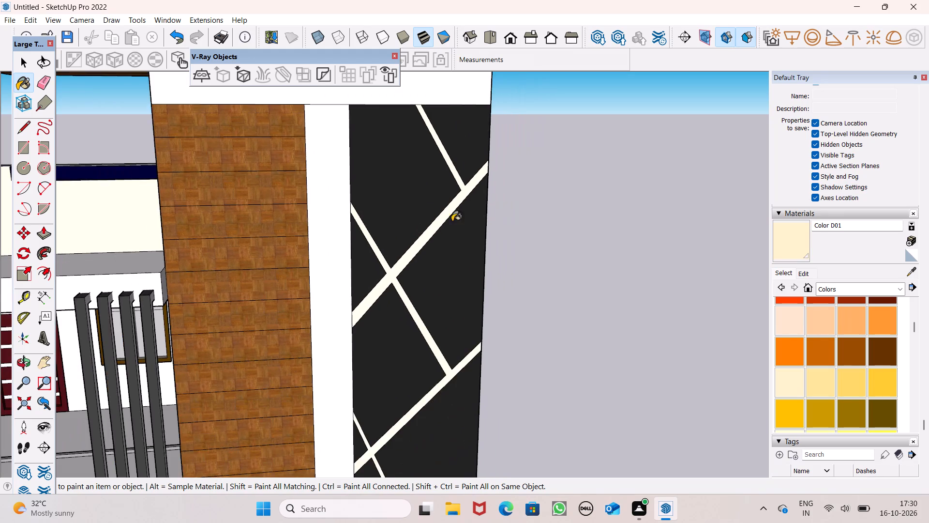
scroll(459, 218, "down", 6)
scroll(457, 261, "down", 3)
scroll(445, 395, "up", 8)
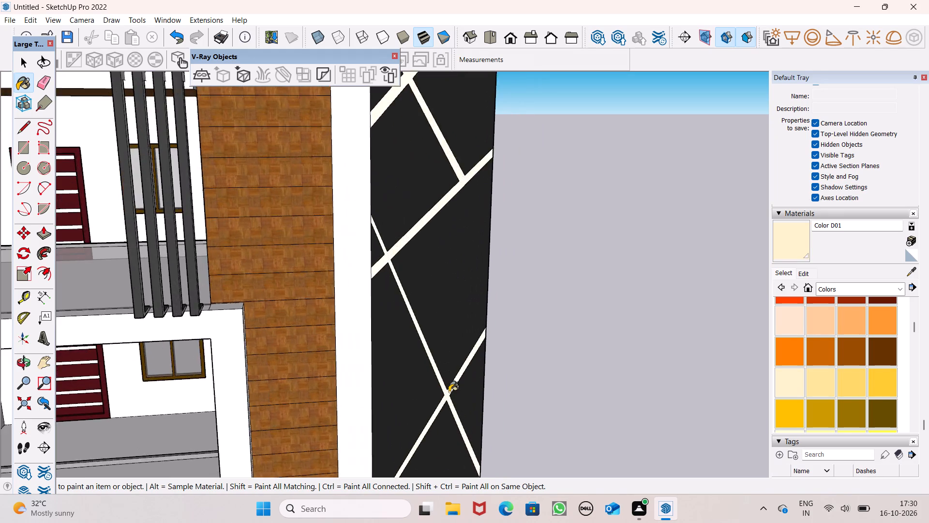
scroll(449, 392, "up", 7)
left_click(470, 368)
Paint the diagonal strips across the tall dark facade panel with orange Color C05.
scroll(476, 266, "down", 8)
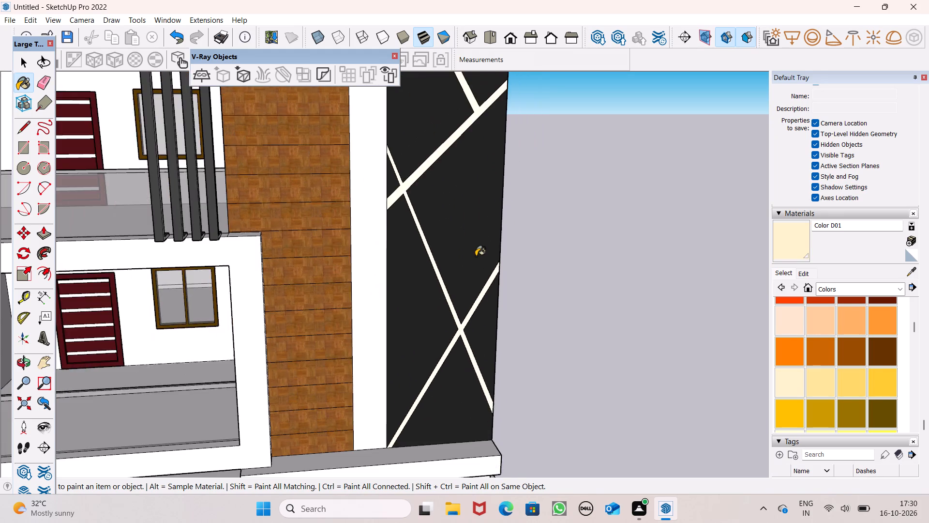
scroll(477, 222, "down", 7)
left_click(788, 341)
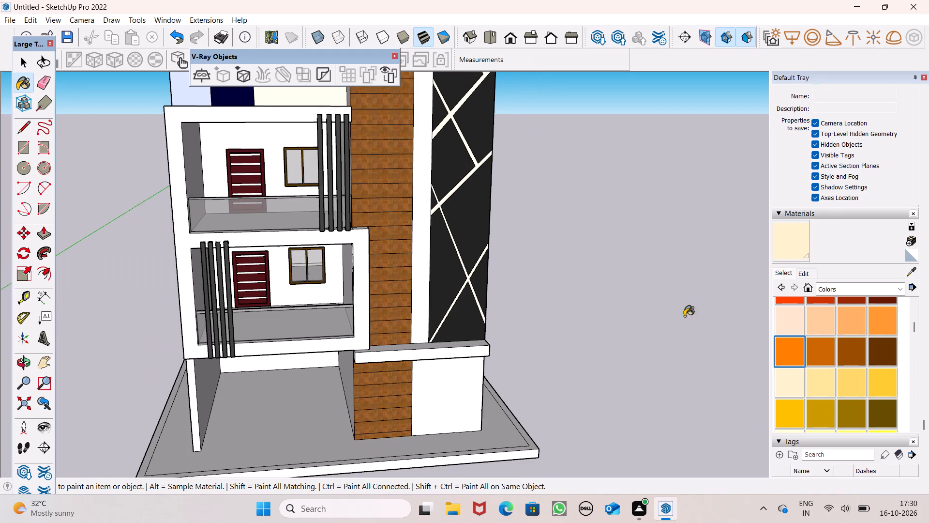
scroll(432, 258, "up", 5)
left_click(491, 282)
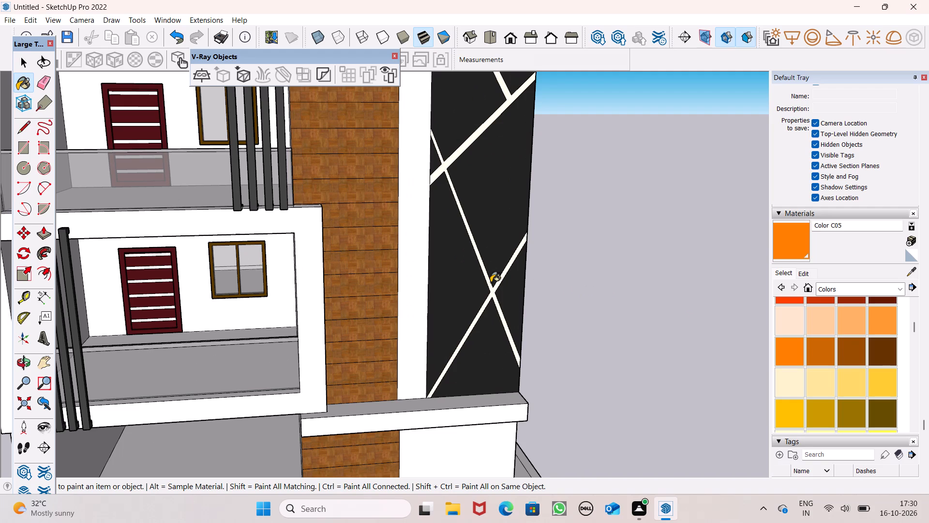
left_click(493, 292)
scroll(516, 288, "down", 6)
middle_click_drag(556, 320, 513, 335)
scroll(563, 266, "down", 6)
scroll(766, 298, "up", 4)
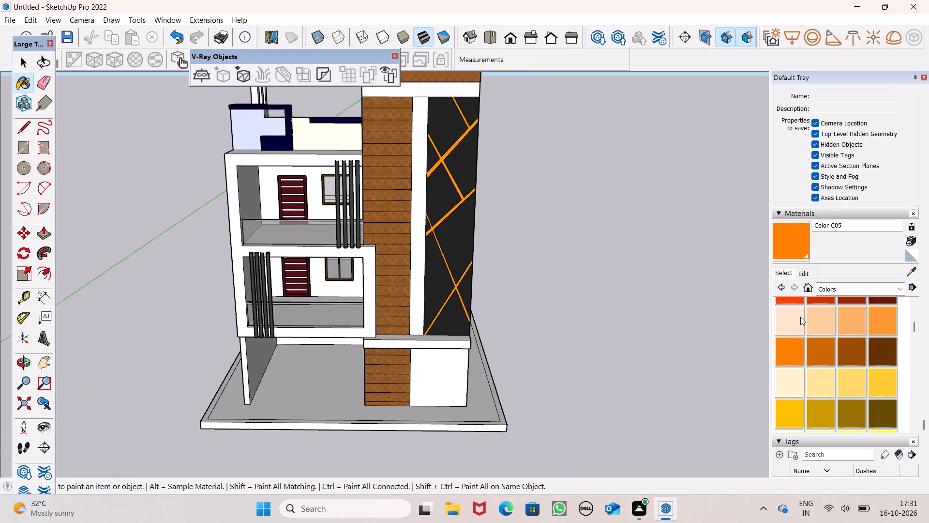
Repaint the diagonal strips across the dark facade panel with cream Color D01.
left_click(798, 320)
left_click(785, 401)
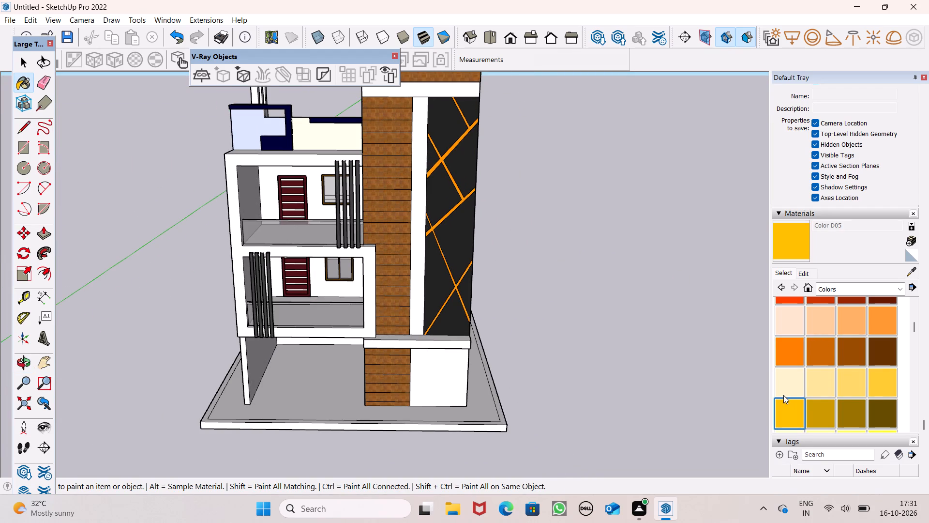
left_click(783, 391)
scroll(480, 299, "up", 4)
left_click(449, 289)
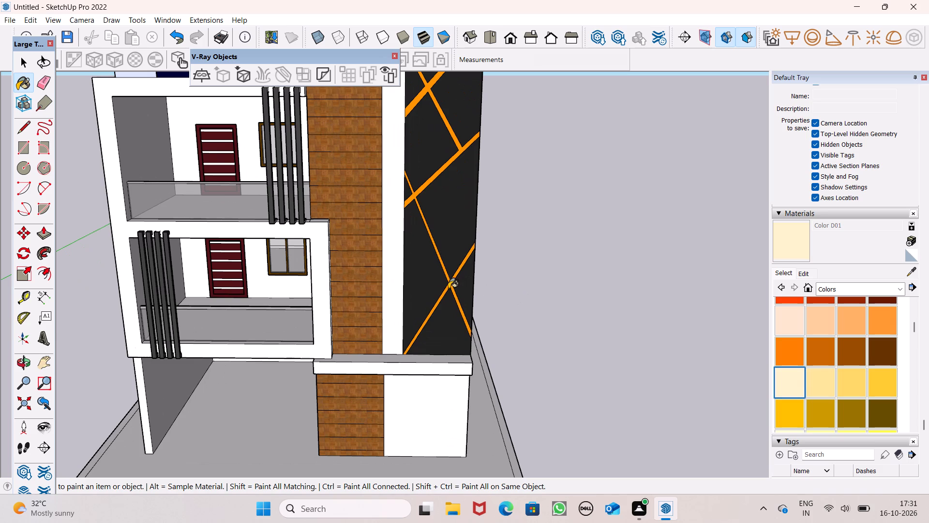
scroll(450, 288, "up", 6)
left_click(450, 283)
scroll(473, 245, "down", 8)
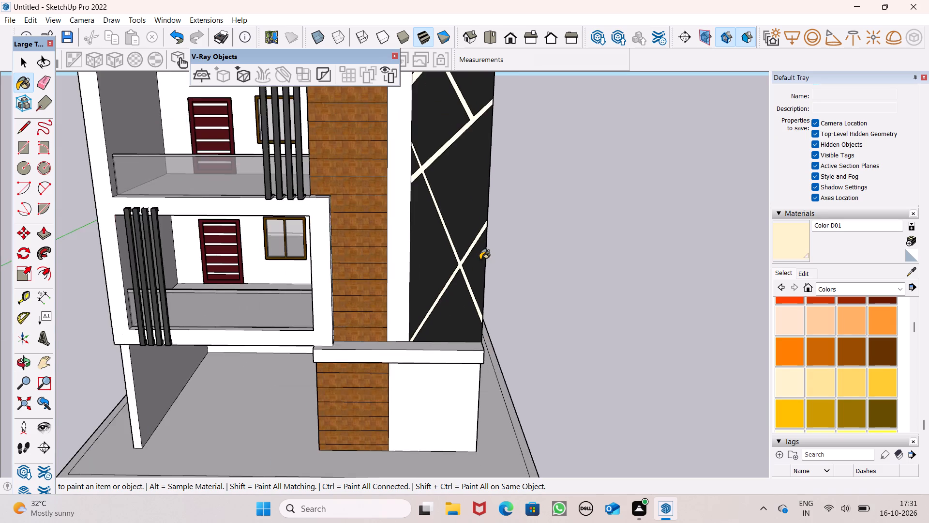
Paint the plain ground-floor wall beside the parquet column with cream Color D01.
scroll(480, 260, "down", 6)
middle_click_drag(460, 305, 491, 264)
scroll(460, 305, "up", 7)
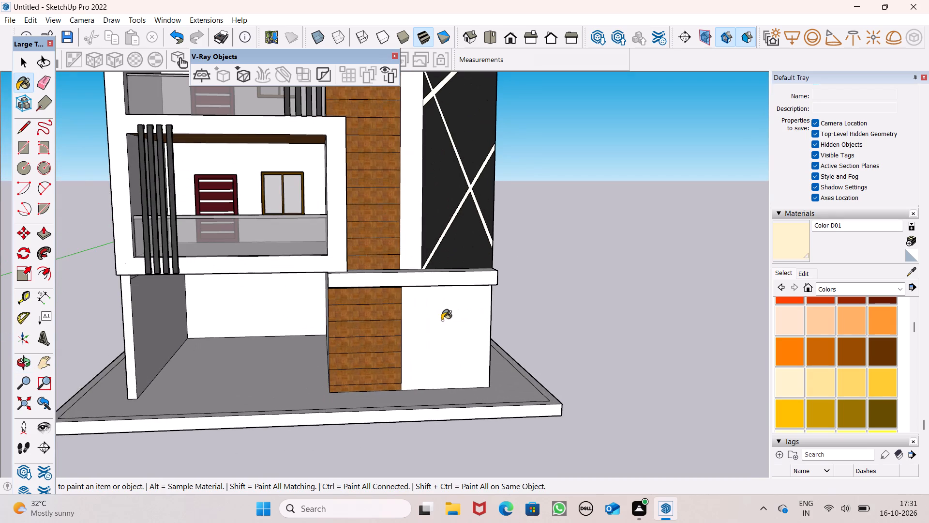
left_click(441, 320)
Paint the front face of the two-storey balcony frame with cream Color D01.
scroll(517, 316, "up", 1)
scroll(537, 313, "down", 11)
scroll(455, 186, "up", 1)
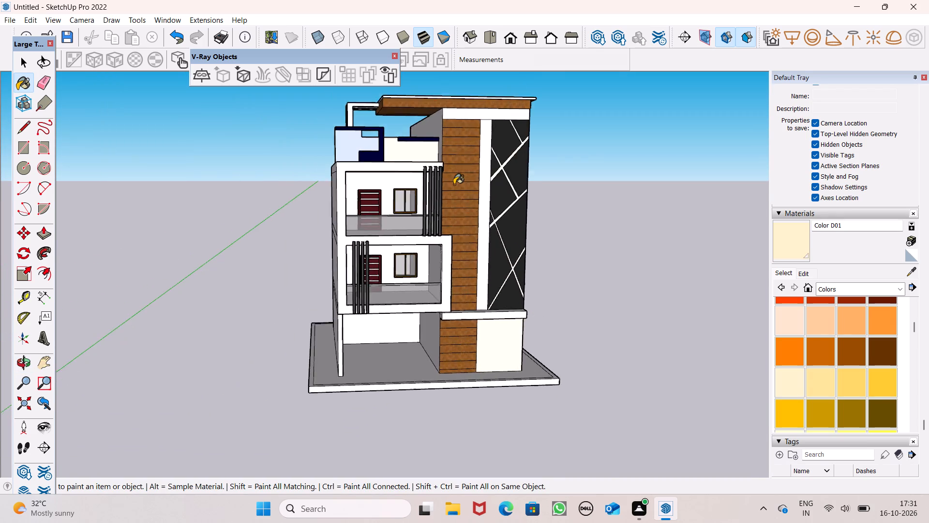
scroll(454, 185, "up", 4)
scroll(456, 200, "down", 2)
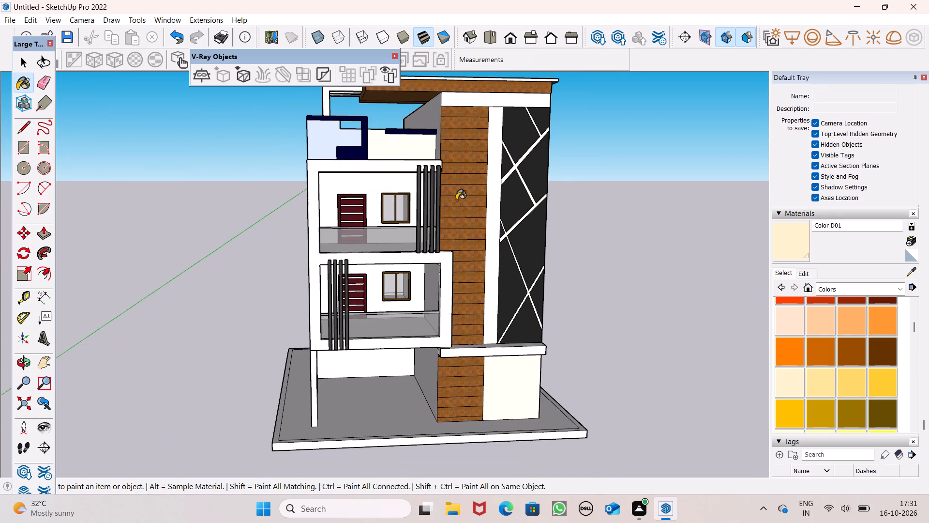
middle_click_drag(458, 223, 446, 245)
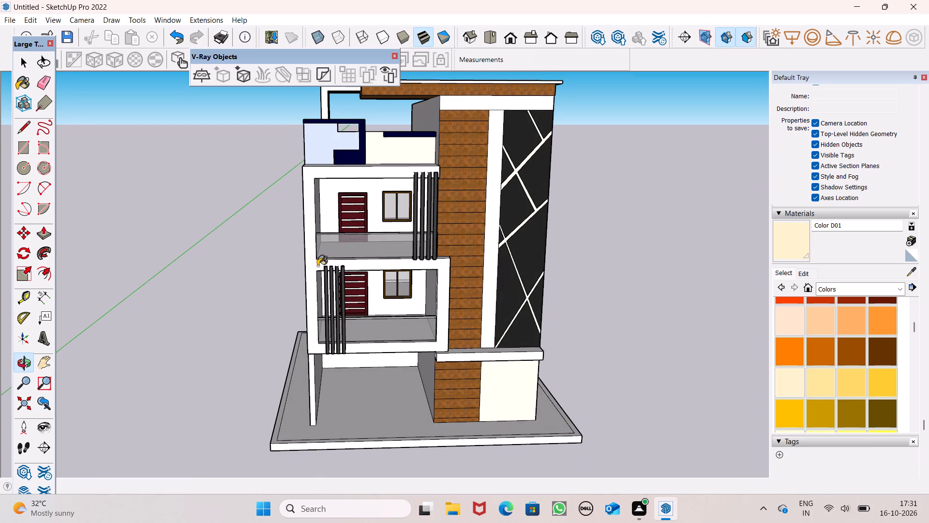
left_click(315, 265)
Paint the exposed top and end faces of the upper and lower balcony frames with cream Color D01.
scroll(464, 210, "down", 2)
middle_click_drag(462, 212, 464, 199)
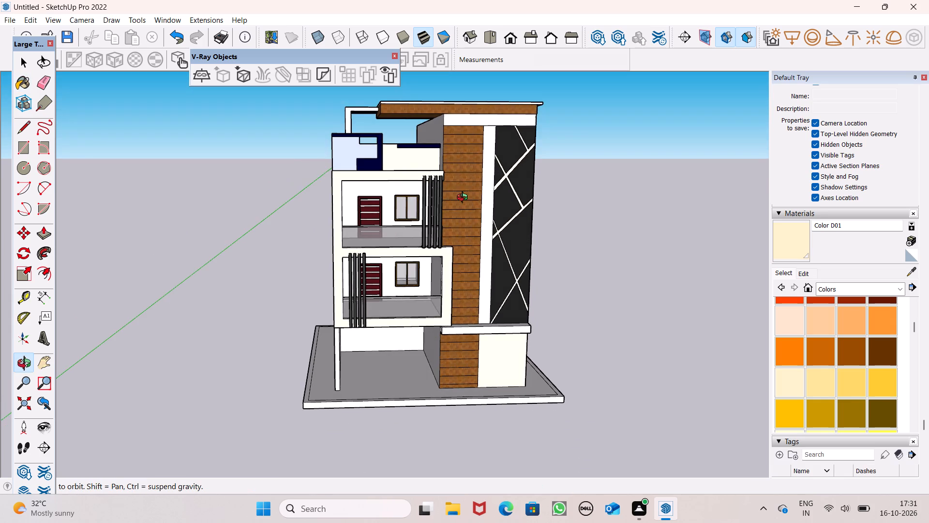
middle_click_drag(464, 199, 263, 258)
scroll(340, 213, "up", 5)
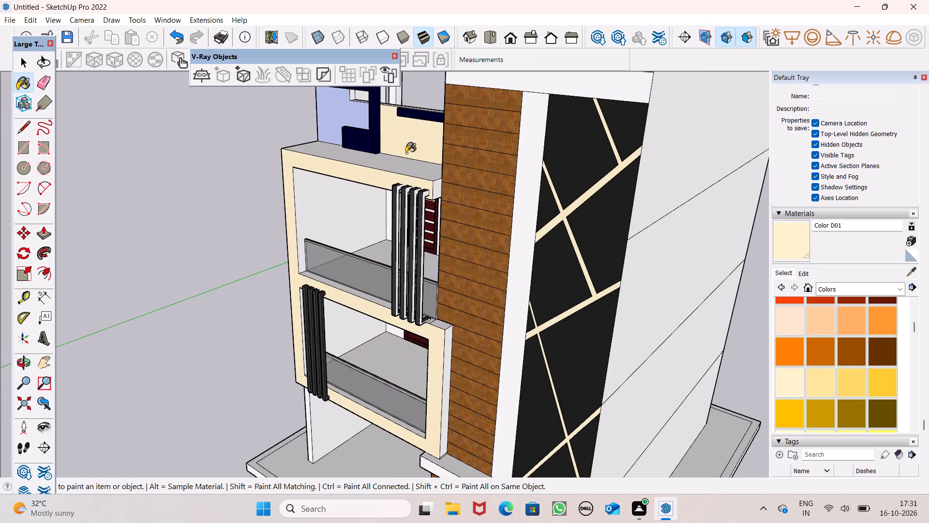
left_click(408, 152)
left_click(402, 169)
scroll(422, 191, "up", 7)
left_click(451, 189)
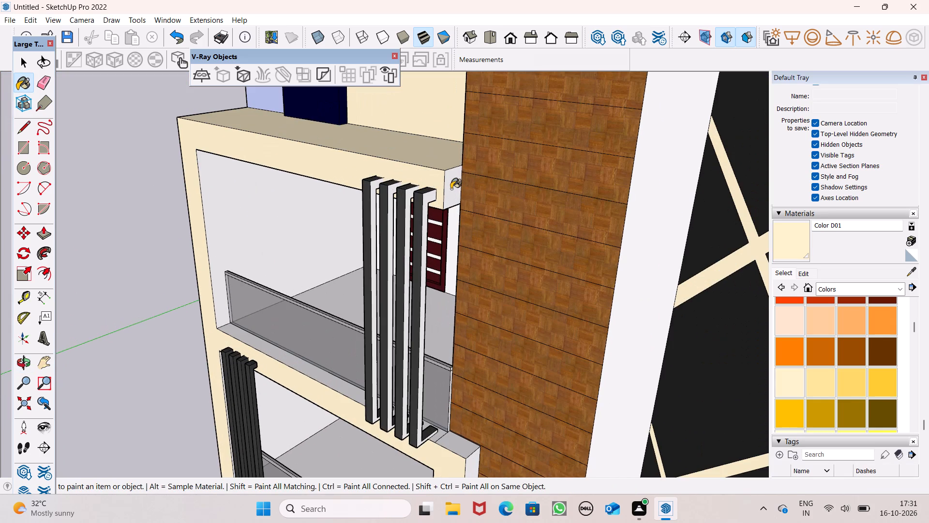
middle_click_drag(456, 184, 444, 134)
scroll(464, 325, "down", 6)
scroll(452, 423, "up", 6)
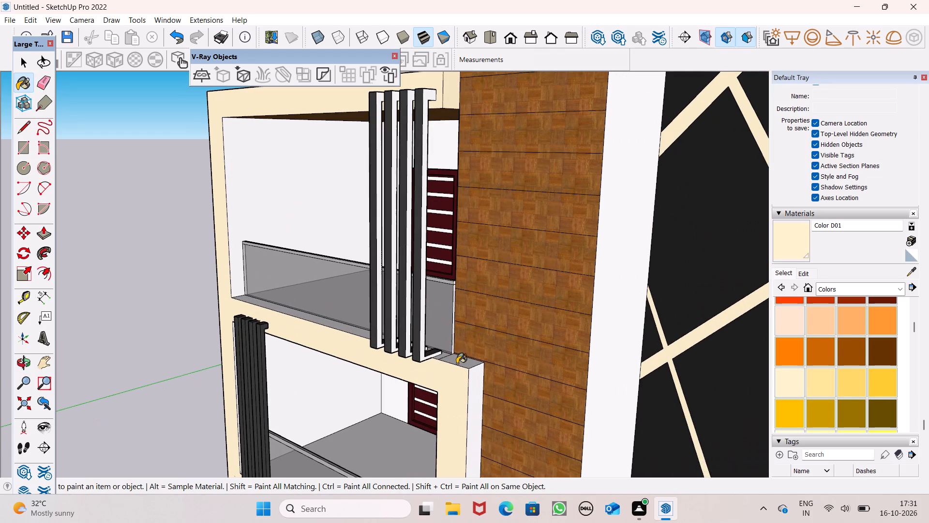
left_click(459, 355)
left_click(478, 389)
middle_click_drag(465, 377, 592, 428)
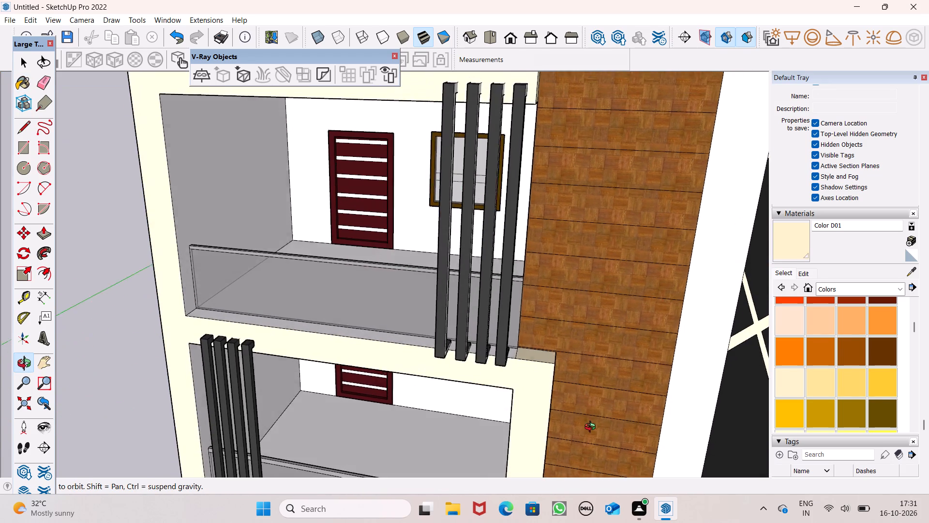
middle_click_drag(592, 428, 596, 434)
scroll(366, 349, "up", 4)
left_click(361, 333)
scroll(374, 277, "down", 7)
Paint the underside of the lower balcony and its small corner face above the side wall with cream Color D01.
middle_click_drag(373, 315, 420, 178)
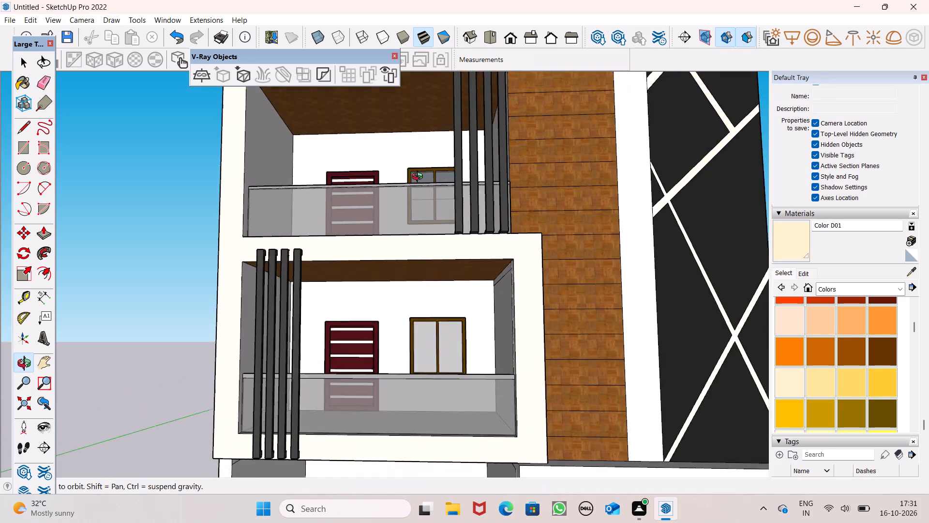
middle_click_drag(420, 178, 420, 178)
scroll(420, 178, "down", 5)
middle_click_drag(409, 279, 428, 134)
scroll(423, 256, "up", 4)
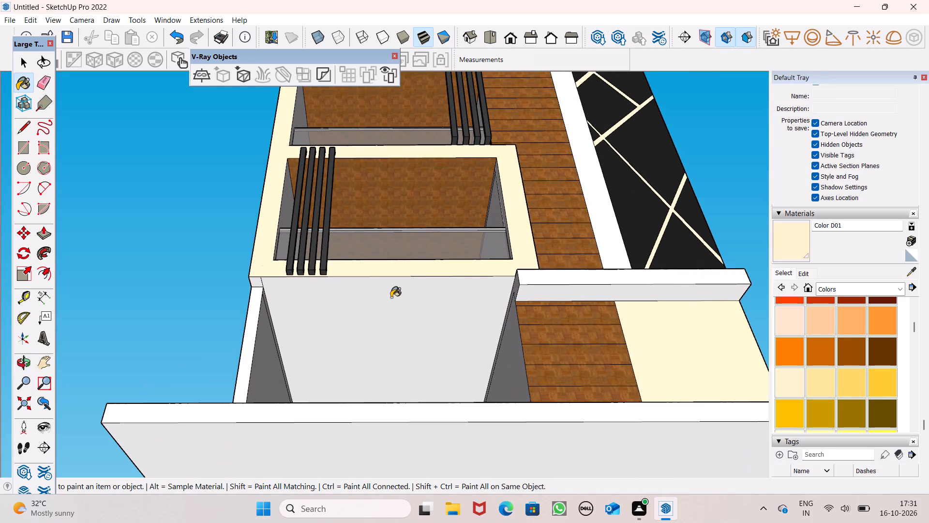
left_click(386, 302)
scroll(275, 289, "up", 4)
left_click(252, 285)
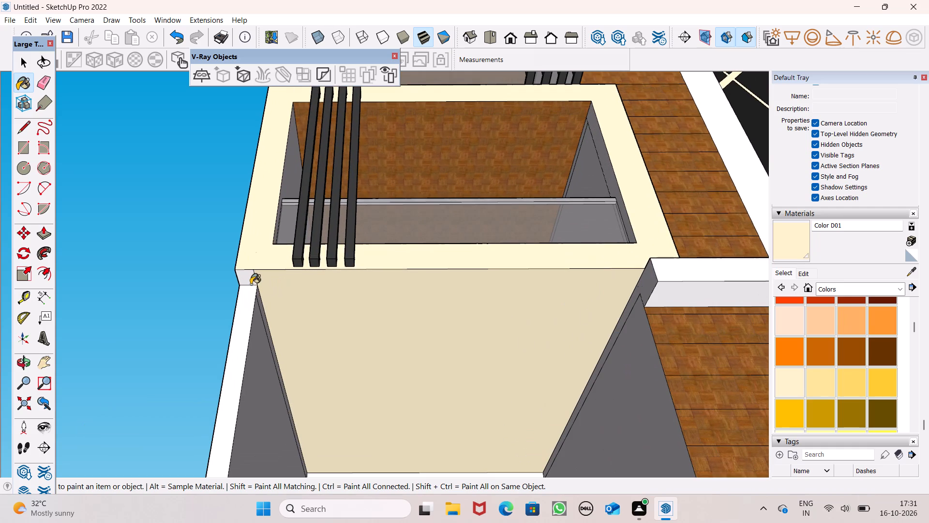
Paint the rear wall and both inner side walls of the open ground-floor bay, including their upper bands, with cream Color D01.
scroll(349, 241, "down", 5)
scroll(358, 203, "down", 3)
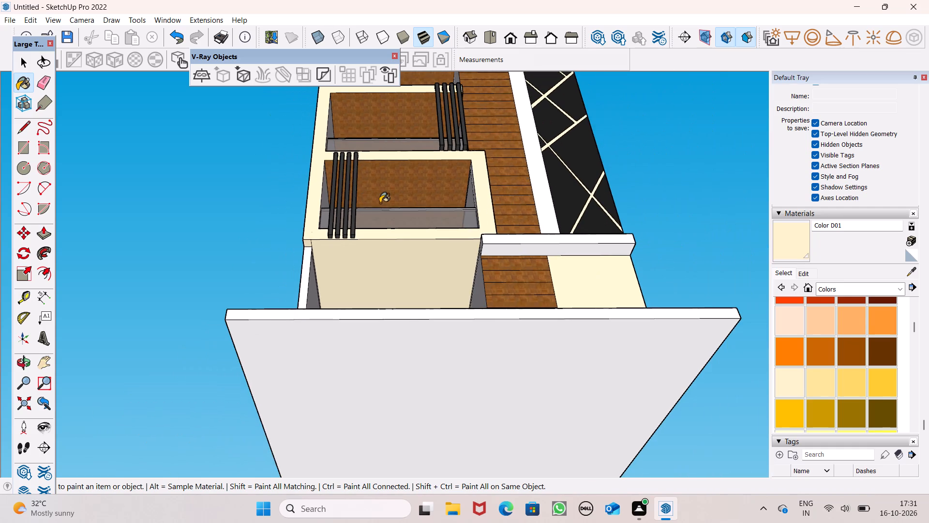
scroll(380, 203, "down", 4)
middle_click_drag(393, 250, 385, 411)
scroll(354, 331, "up", 4)
left_click(377, 327)
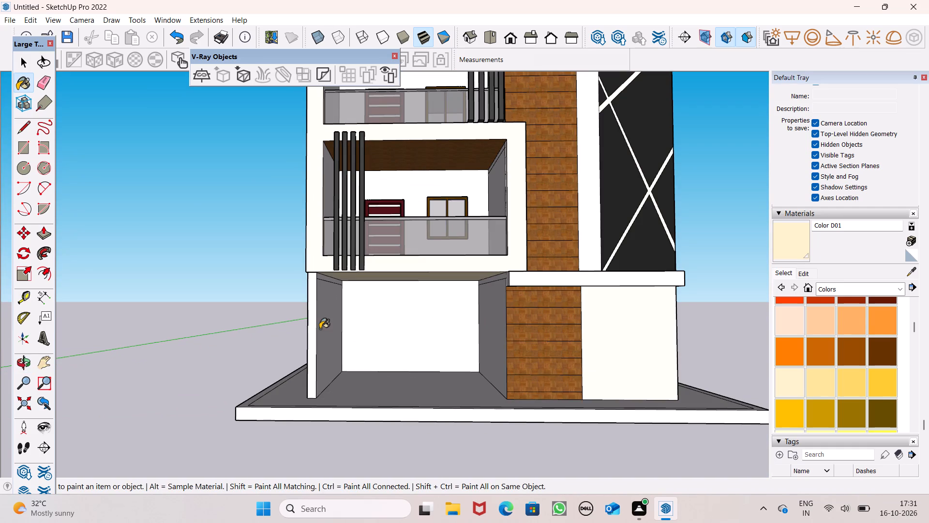
left_click(320, 328)
scroll(360, 295, "up", 8)
left_click(247, 247)
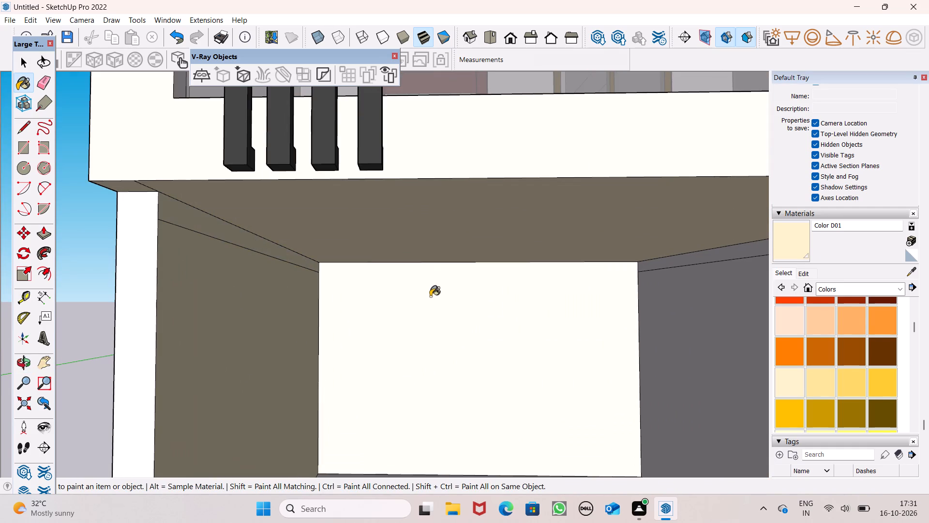
middle_click_drag(431, 296, 467, 284)
left_click(693, 260)
left_click(679, 285)
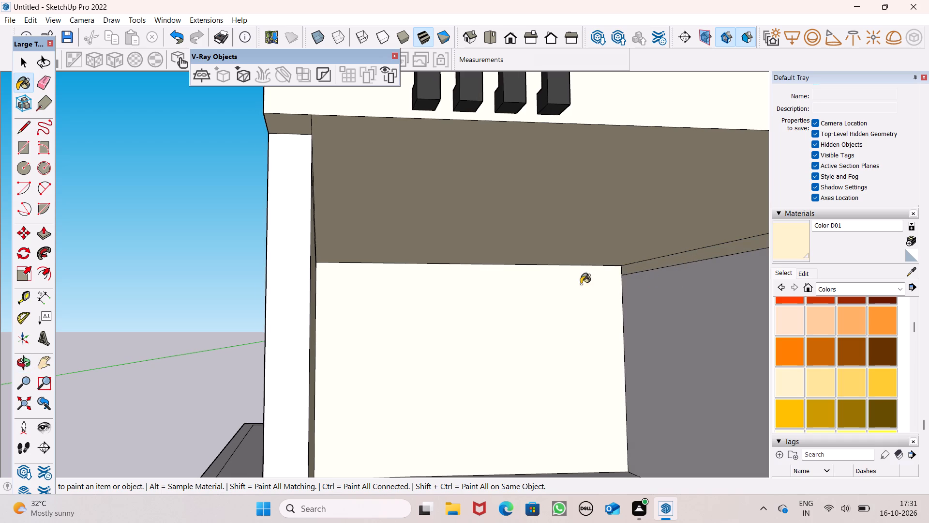
Erase the stray horizontal edges just below the ceiling on both inner side walls of the ground-floor bay.
left_click(42, 93)
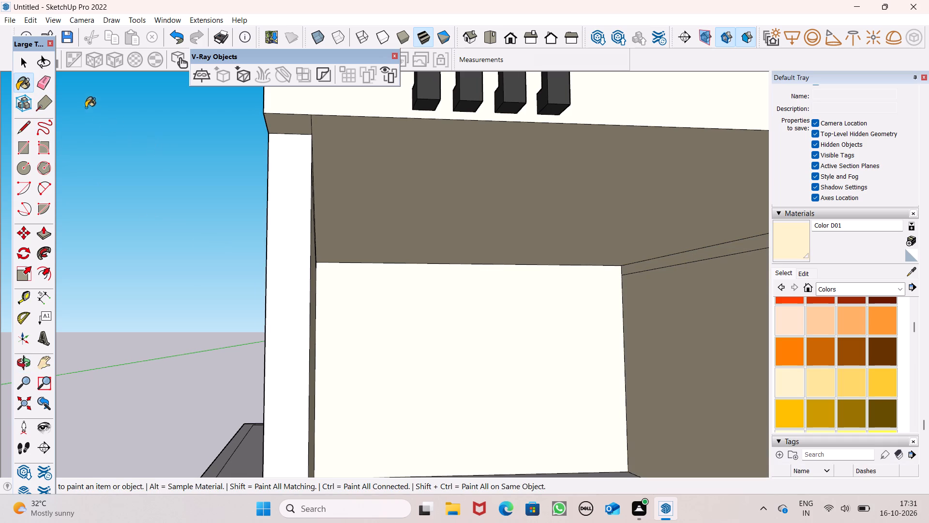
left_click(46, 79)
middle_click_drag(329, 285, 228, 279)
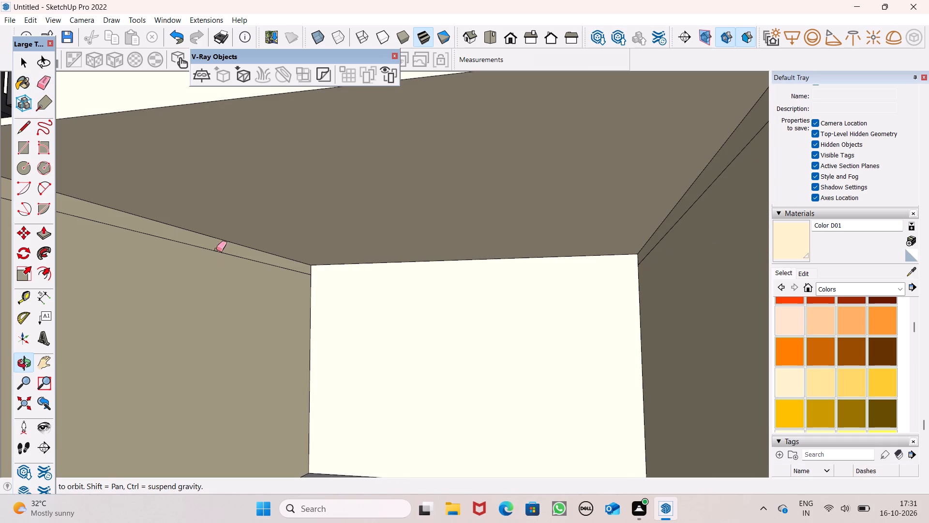
left_click_drag(214, 239, 209, 252)
scroll(264, 276, "down", 2)
middle_click_drag(283, 295, 461, 292)
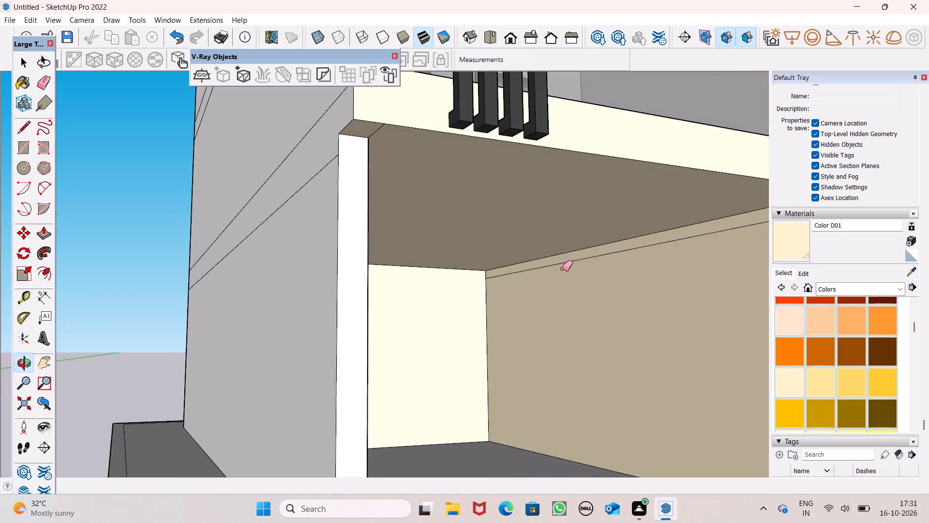
left_click_drag(674, 242, 669, 249)
Examine the Stone and Tile material collections for a finish for the balcony rear walls.
scroll(290, 285, "down", 6)
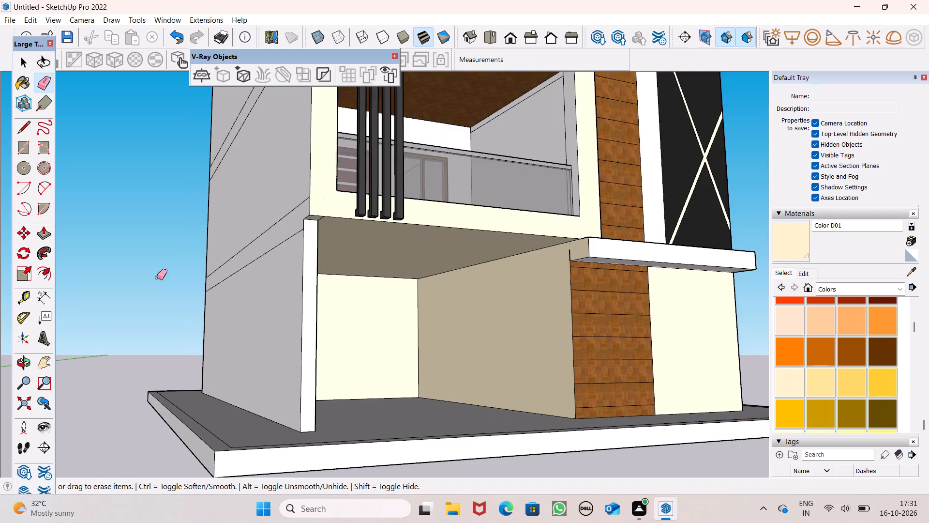
scroll(157, 277, "down", 5)
middle_click_drag(213, 322, 118, 394)
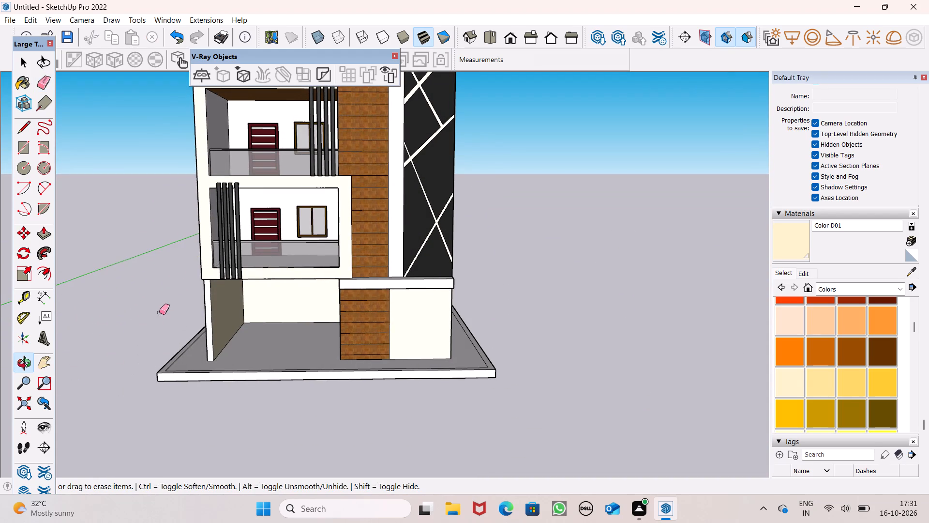
scroll(195, 330, "up", 3)
middle_click_drag(287, 341, 303, 331)
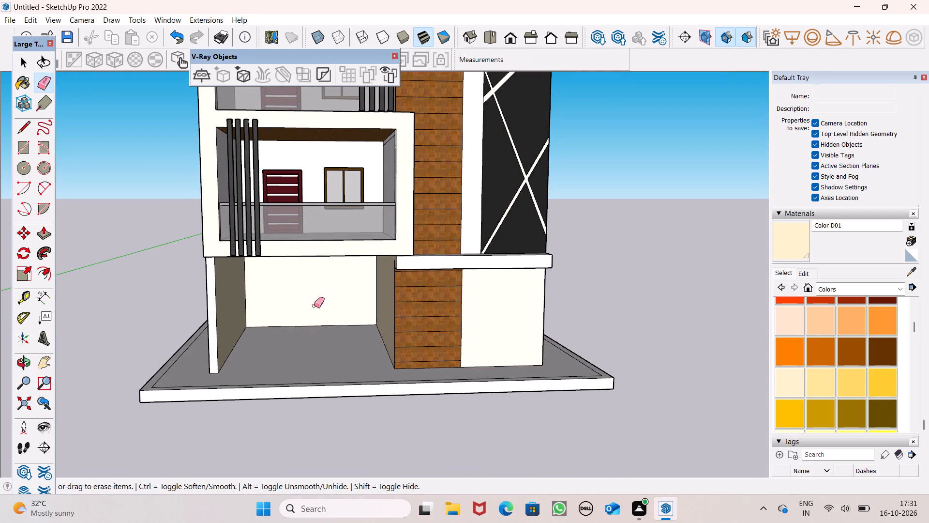
left_click(890, 292)
left_click(855, 396)
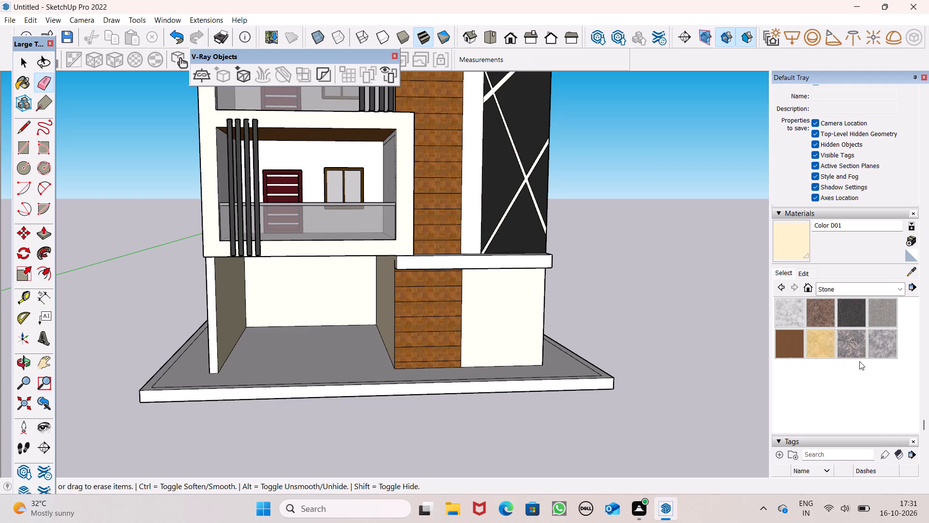
left_click(894, 284)
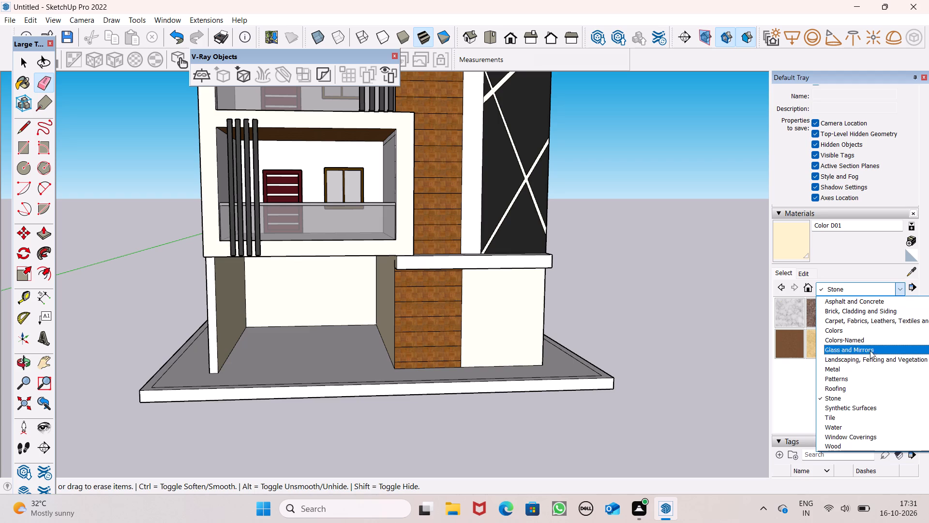
left_click(857, 418)
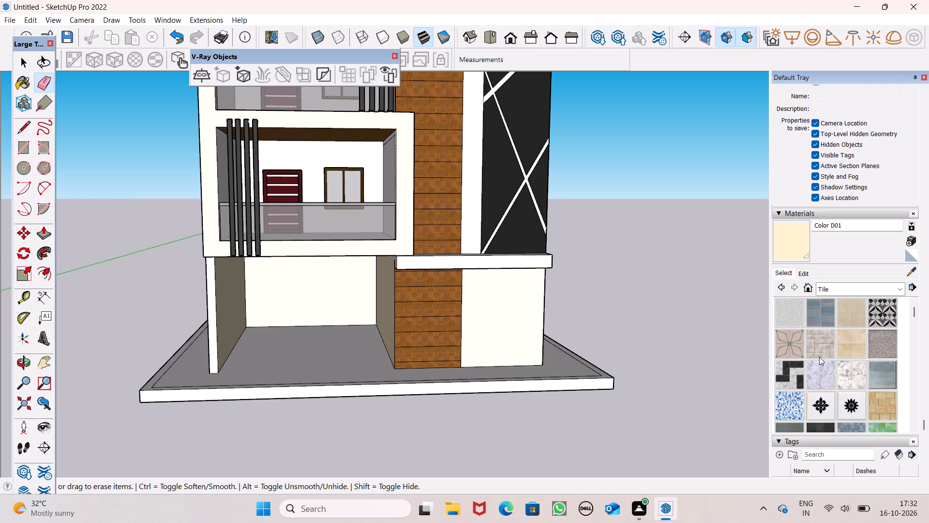
scroll(879, 348, "down", 2)
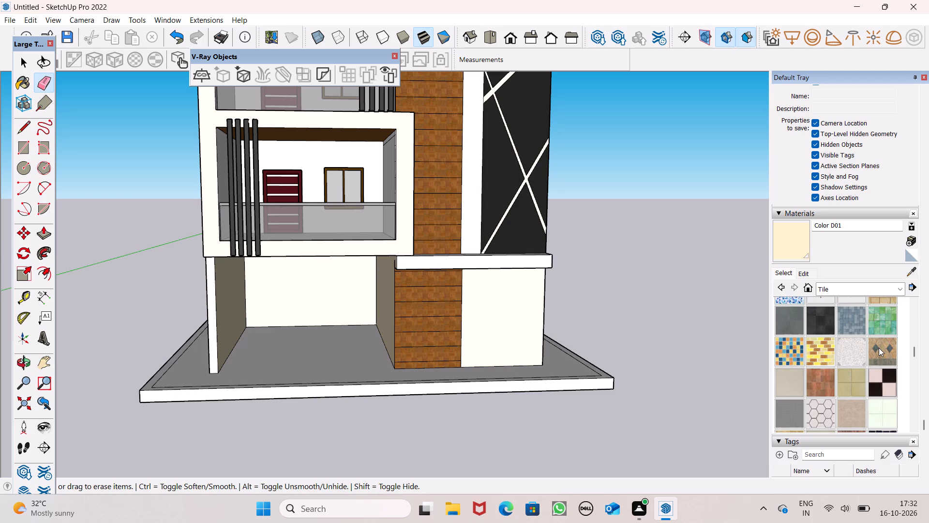
scroll(879, 348, "down", 3)
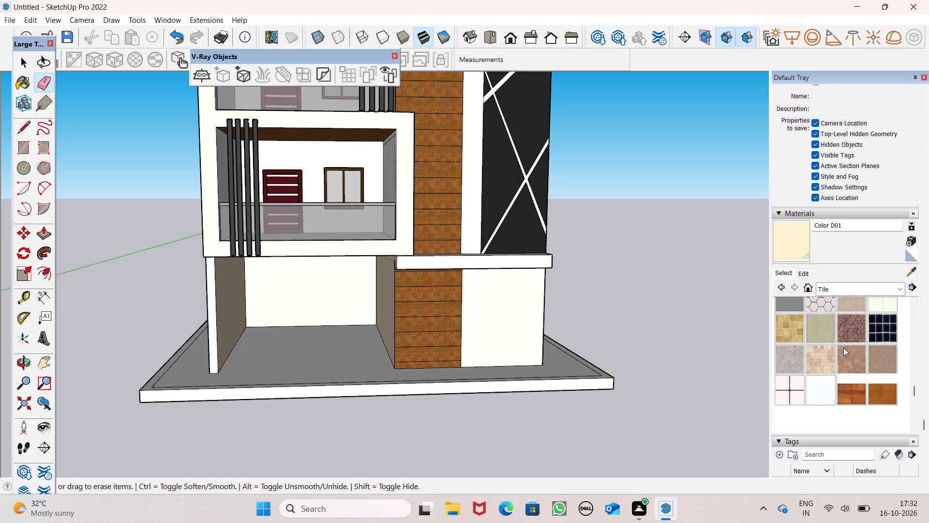
scroll(843, 348, "up", 6)
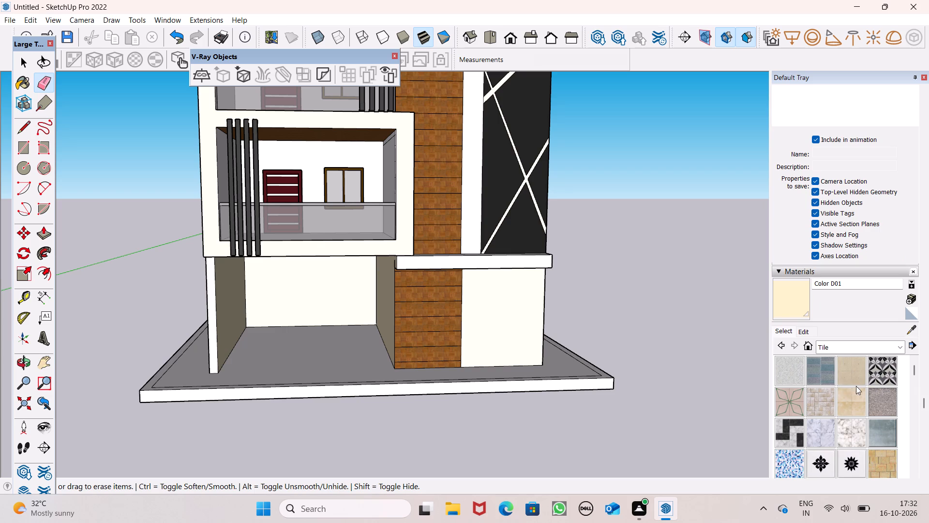
left_click(869, 347)
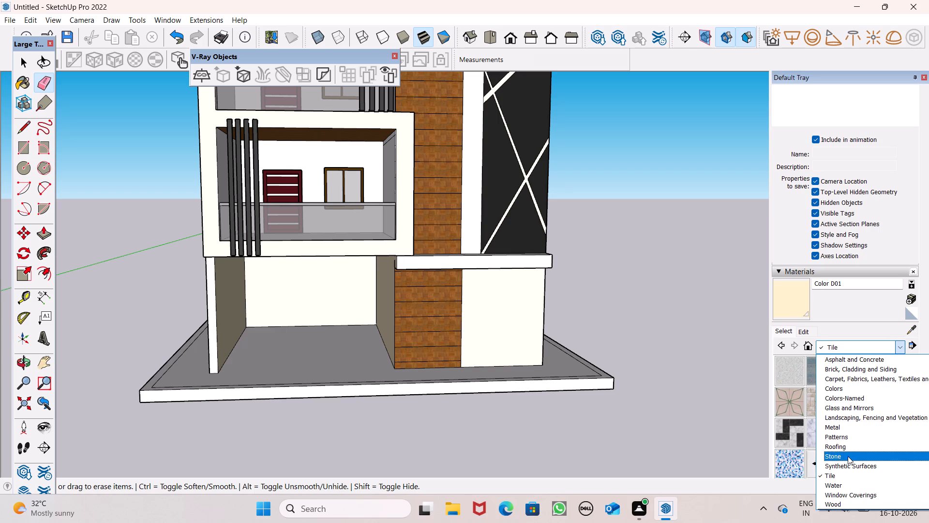
left_click(848, 456)
scroll(853, 430, "down", 1)
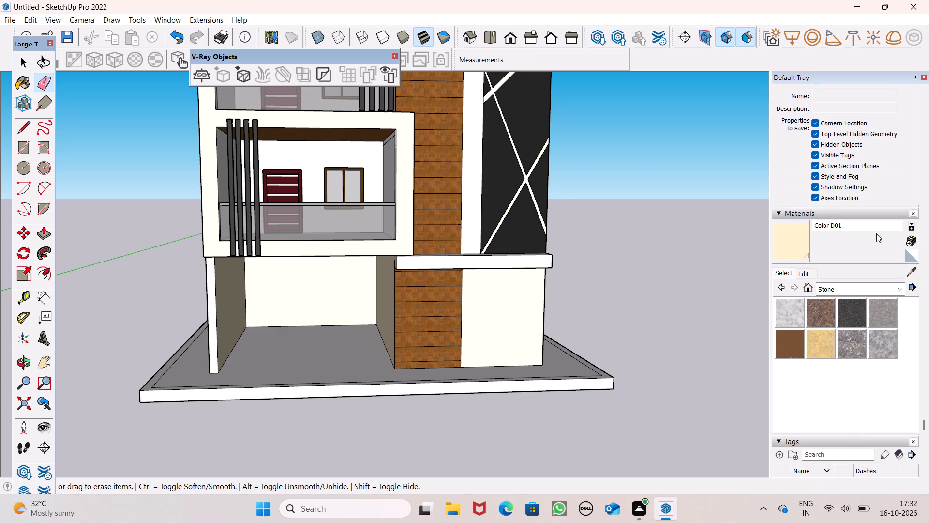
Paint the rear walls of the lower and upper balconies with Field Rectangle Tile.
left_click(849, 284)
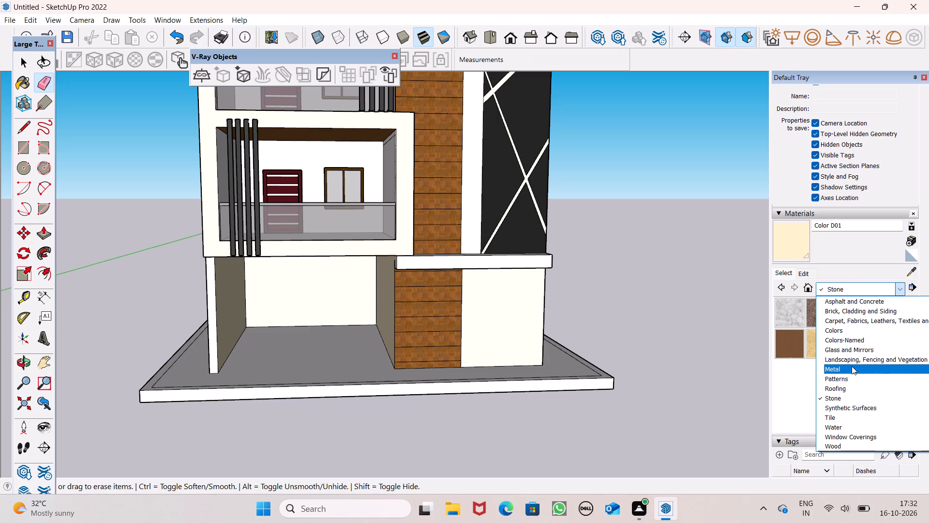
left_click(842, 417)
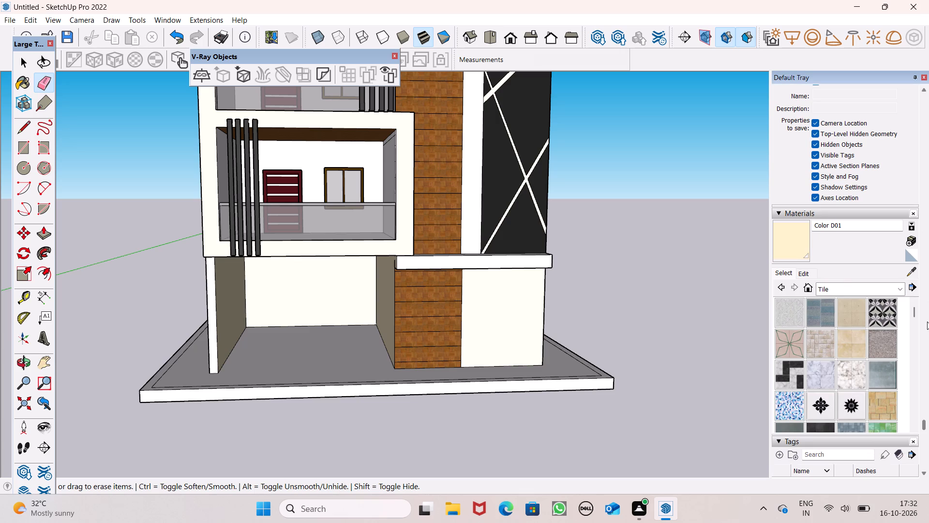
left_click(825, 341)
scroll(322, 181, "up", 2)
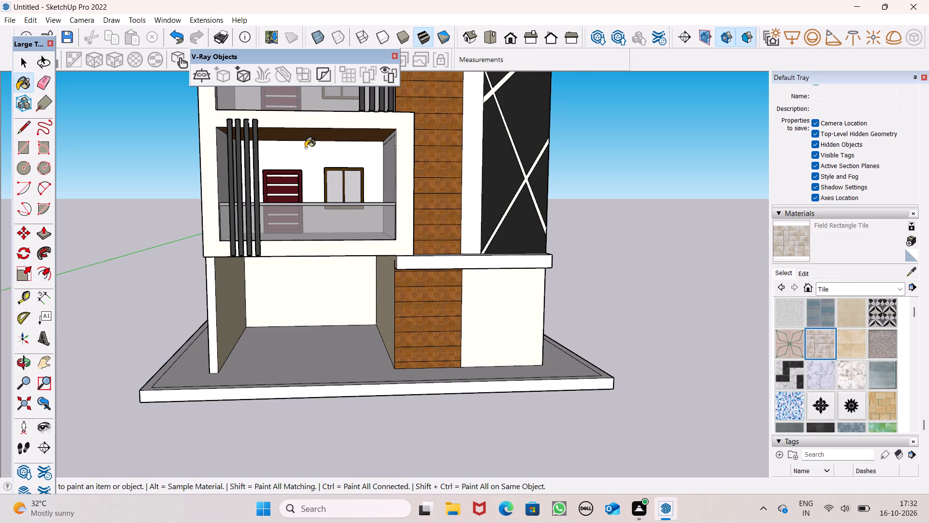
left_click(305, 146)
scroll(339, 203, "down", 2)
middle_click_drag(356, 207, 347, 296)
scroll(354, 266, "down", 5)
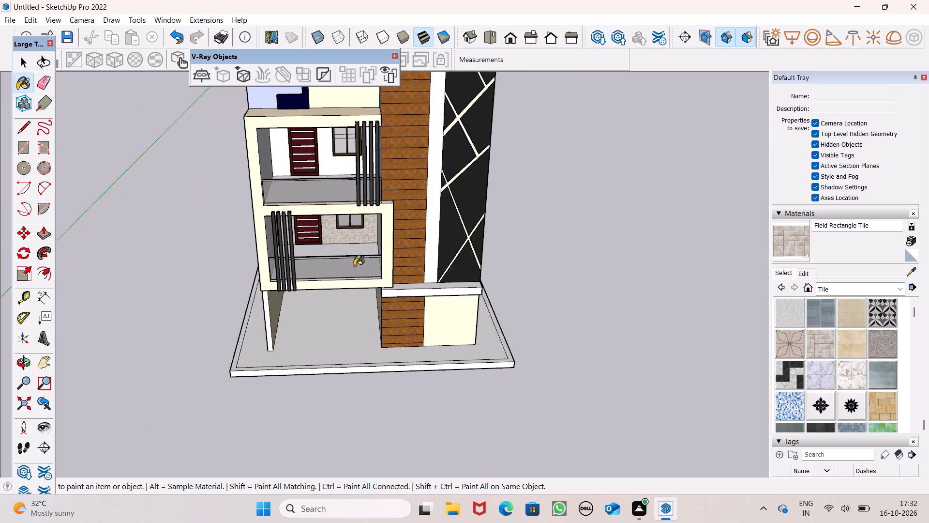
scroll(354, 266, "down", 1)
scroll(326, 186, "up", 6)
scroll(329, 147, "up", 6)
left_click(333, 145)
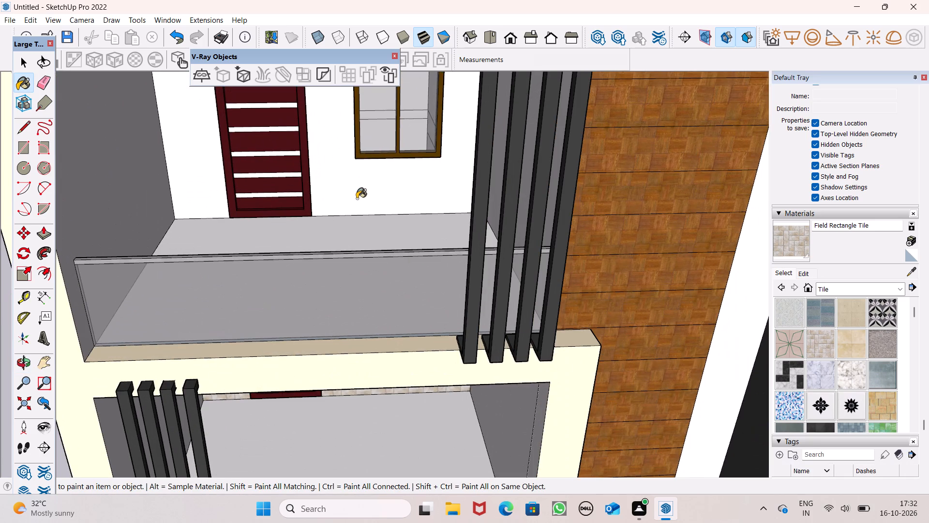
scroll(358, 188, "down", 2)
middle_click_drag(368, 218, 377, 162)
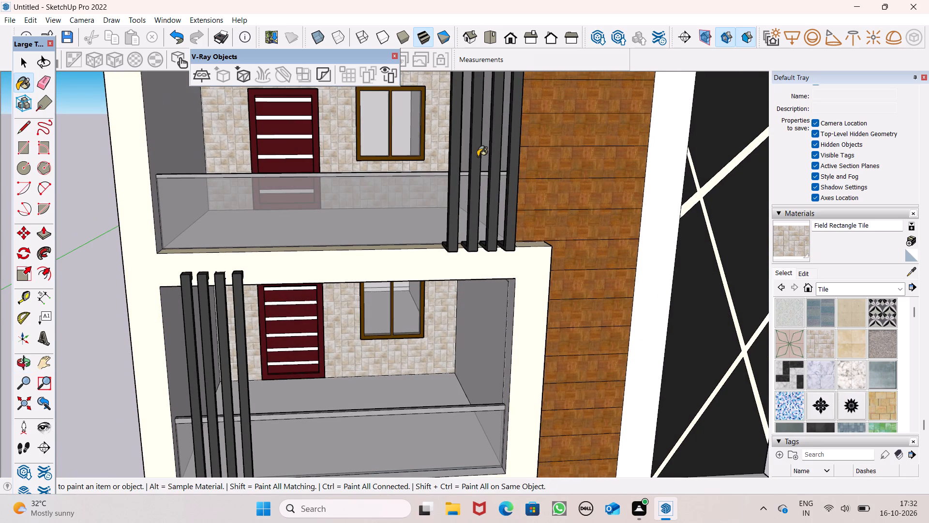
Paint the rear walls of the lower and upper balconies with Marble Carrara Gold Floor Tile.
left_click(846, 361)
left_click_drag(440, 315, 443, 310)
scroll(415, 251, "down", 4)
scroll(353, 132, "up", 5)
left_click(353, 120)
scroll(390, 128, "down", 4)
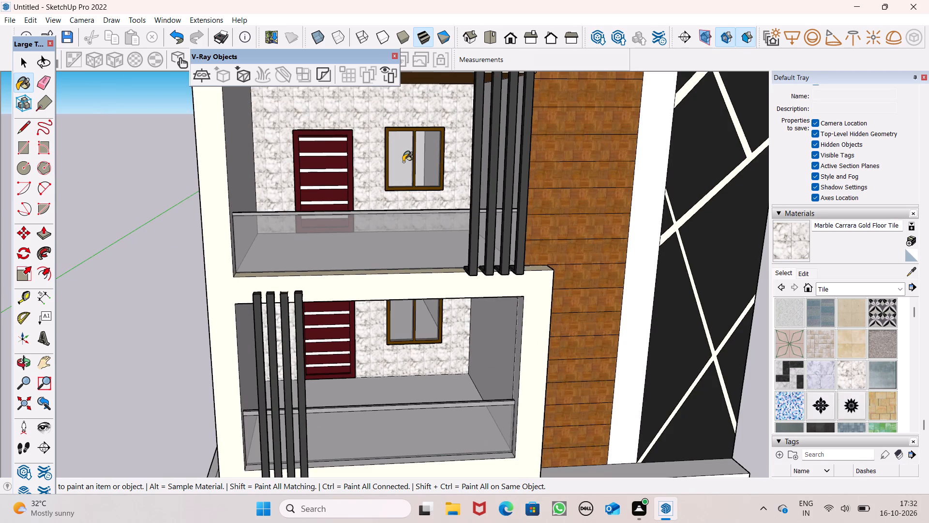
Set the Marble Carrara Gold Floor Tile texture size to 10" with the aspect ratio locked.
scroll(412, 113, "down", 3)
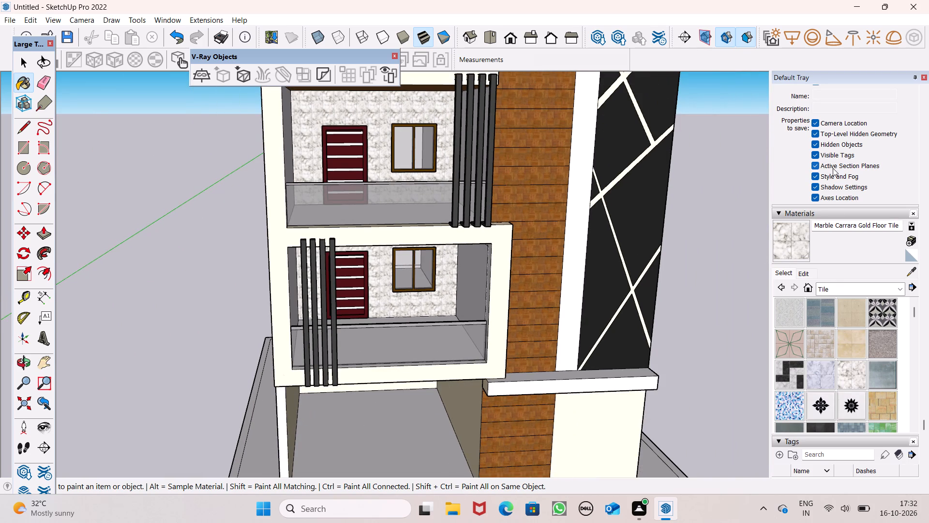
left_click(804, 274)
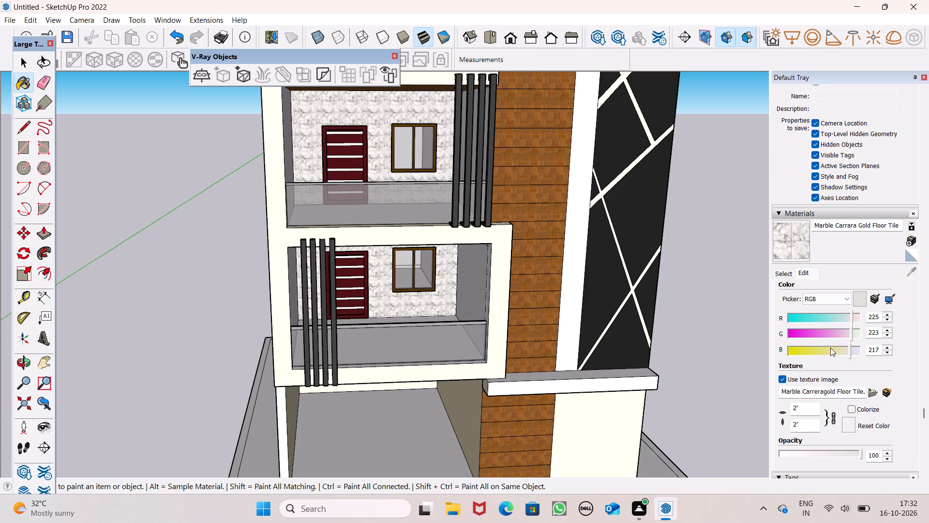
left_click(800, 409)
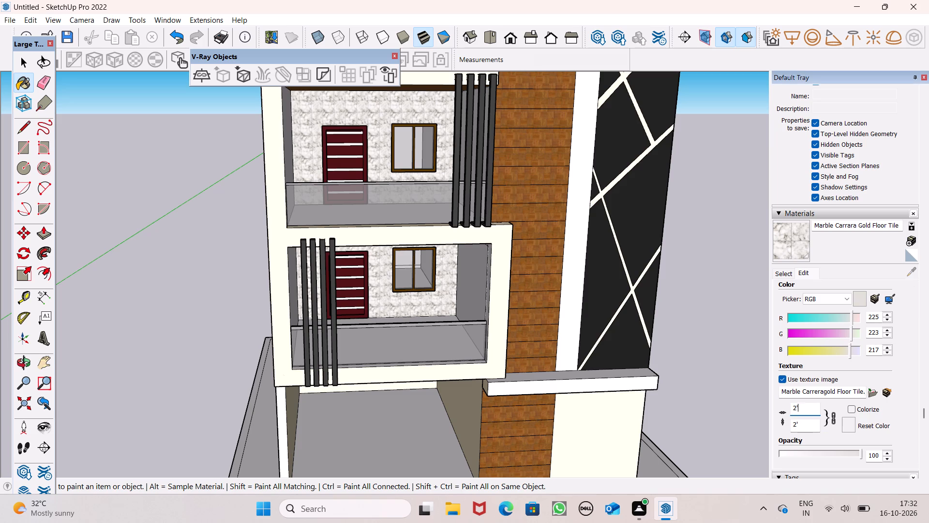
key("BackSpace")
key("BackSpace")
key("1")
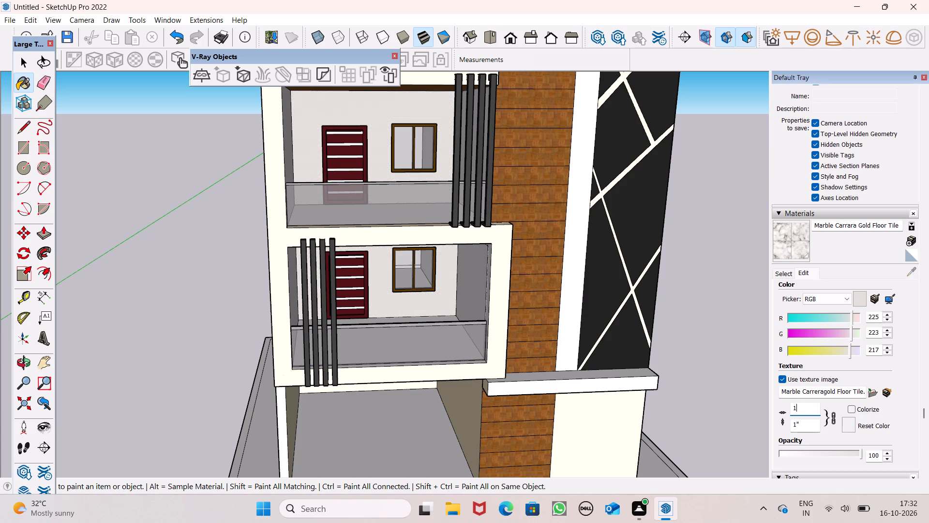
type("0\"")
key("Return")
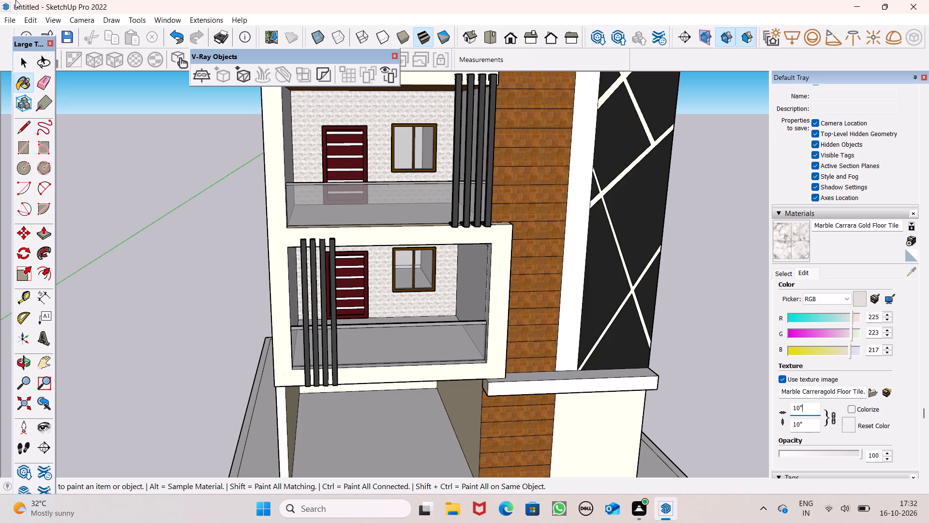
key("space")
Examine the whole facade and the marble tile scale on the balcony rear walls.
scroll(3, 0, "down", 5)
scroll(287, 223, "down", 12)
scroll(318, 305, "down", 7)
middle_click_drag(364, 330, 473, 289)
left_click(509, 210)
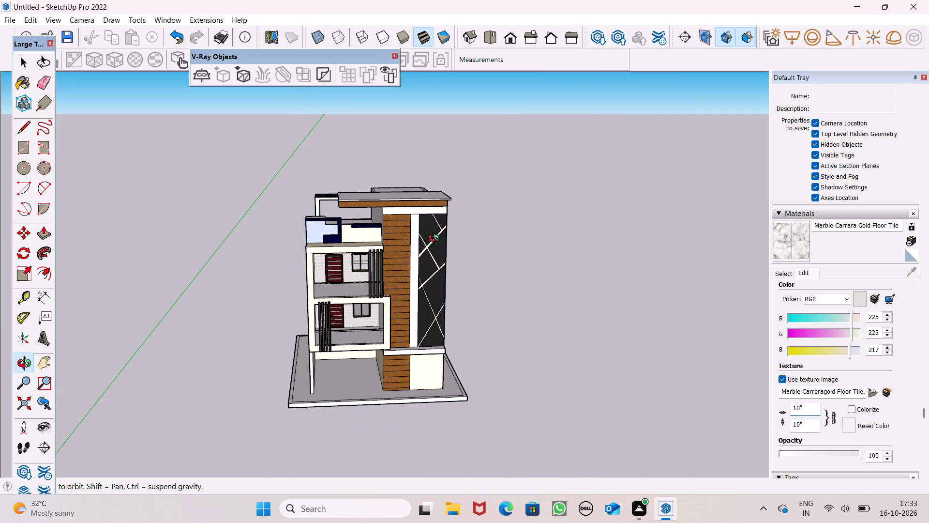
scroll(355, 241, "up", 8)
scroll(352, 238, "down", 2)
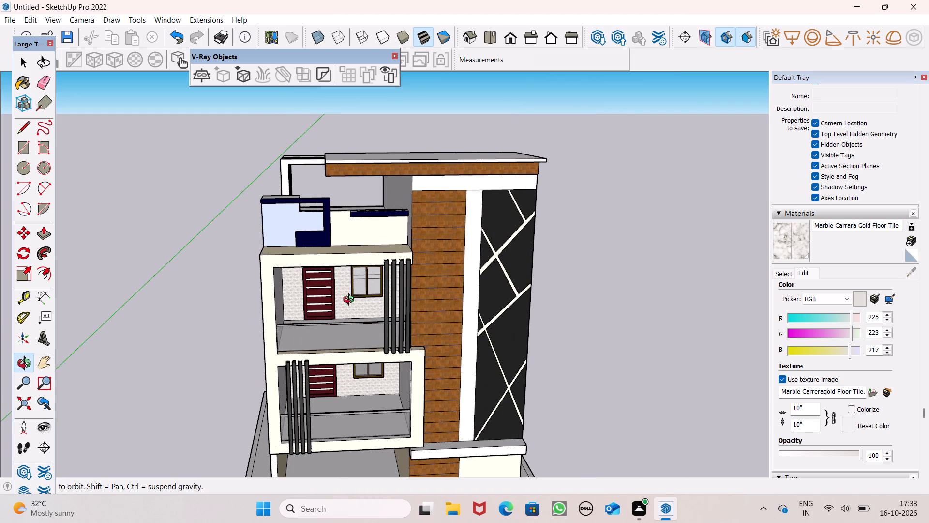
Start saving the untitled house model as a SketchUp Models (*.skp) file.
key("ctrl+s")
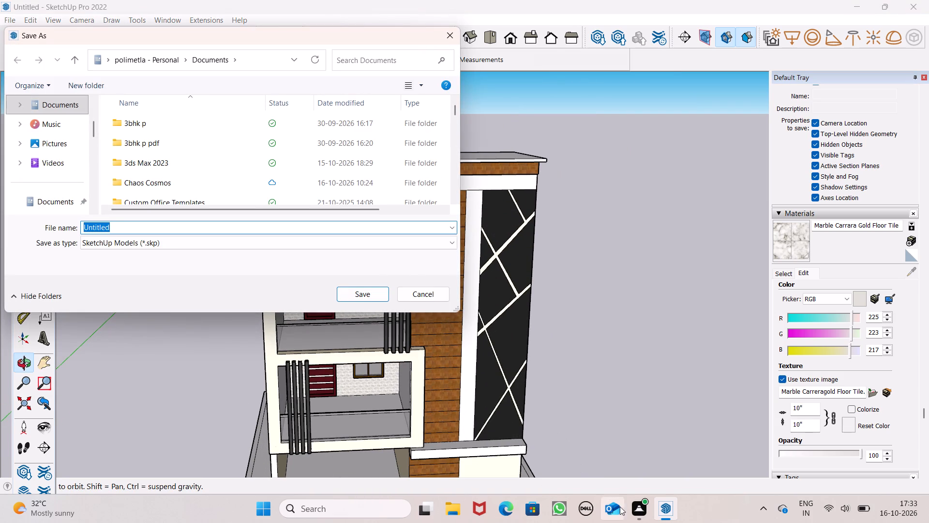
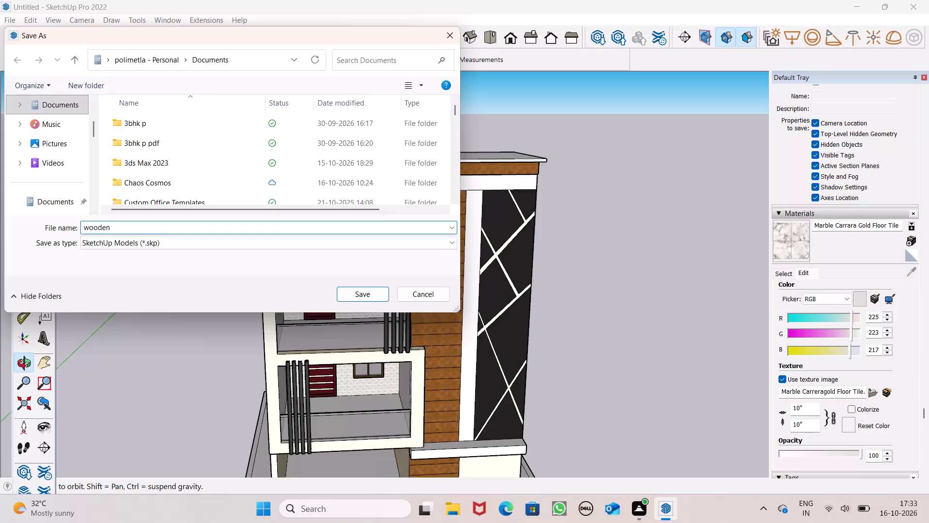
Save the model in Documents as "wooden multi storey building".
type("multi")
key("BackSpace")
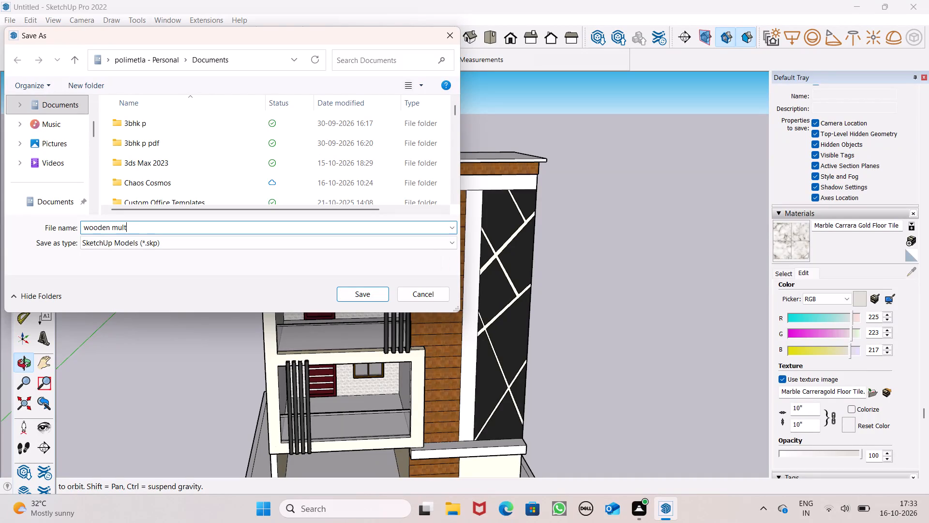
key("BackSpace")
key("BackSpace")
key("BackSpace")
type("ulti dtorey building")
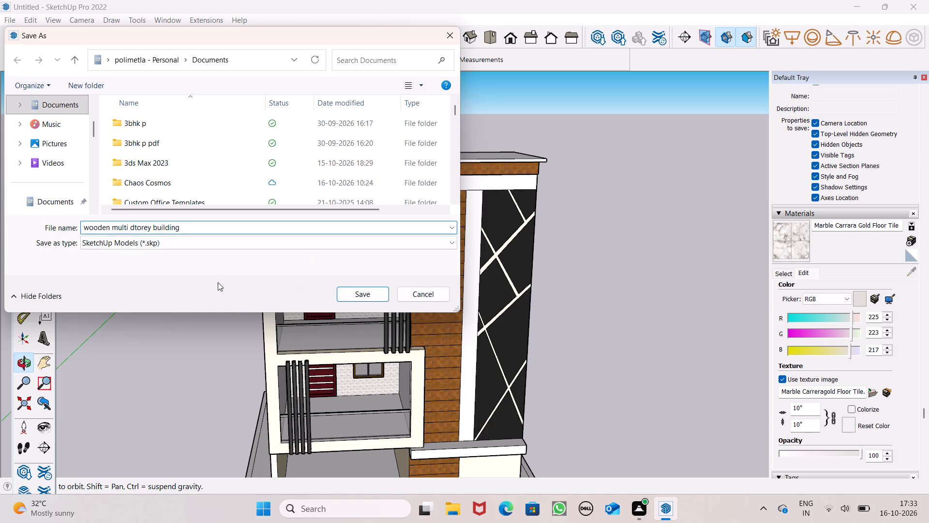
left_click(137, 227)
key("BackSpace")
key("BackSpace")
key("s")
key("t")
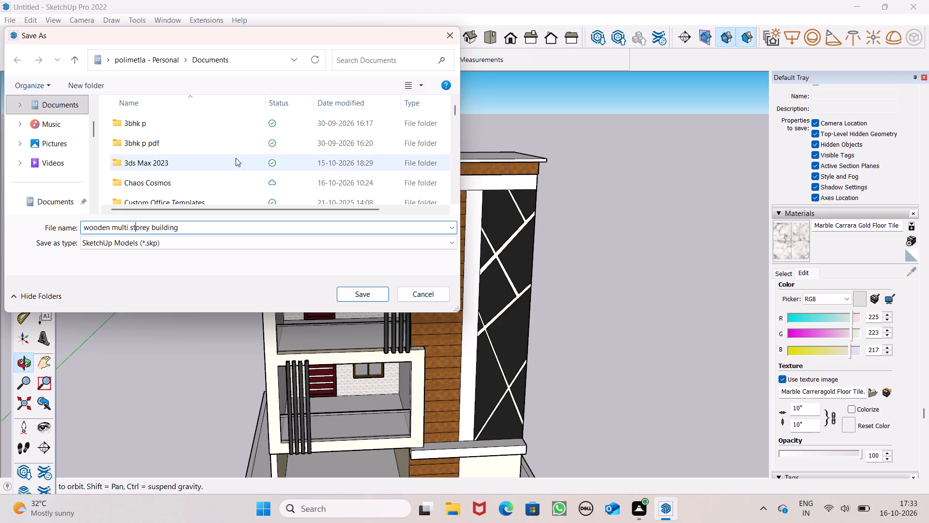
left_click(368, 291)
Examine the whole house from the side and front, down to the ground-floor base slab.
scroll(427, 261, "down", 1)
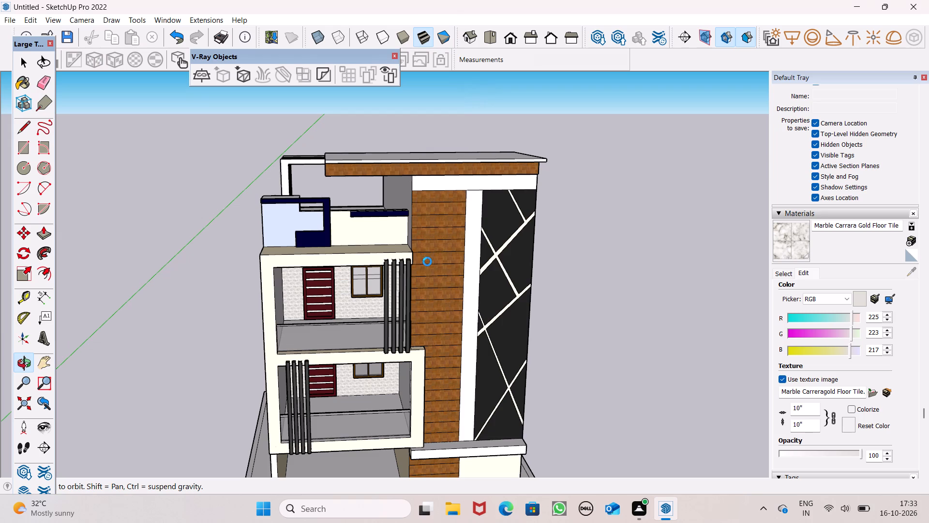
scroll(427, 261, "down", 1)
scroll(446, 219, "down", 2)
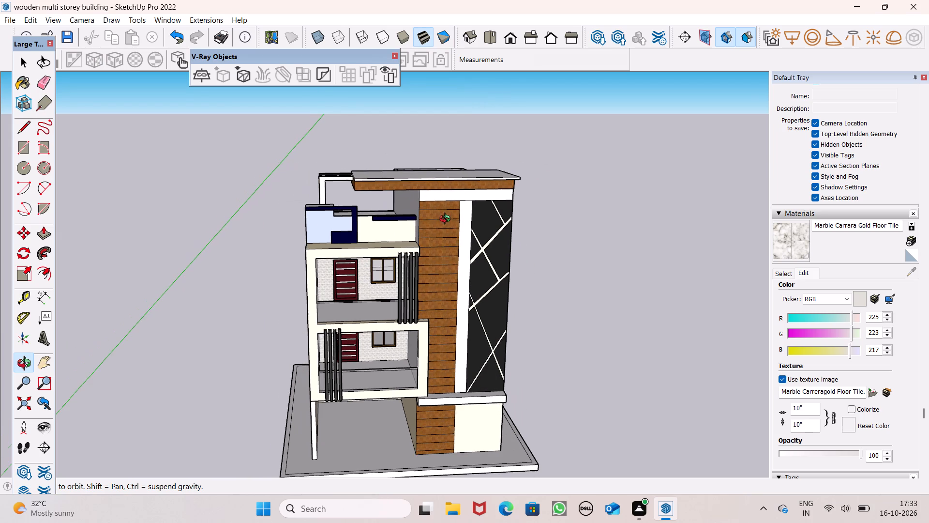
scroll(479, 203, "down", 5)
middle_click_drag(444, 267, 588, 239)
scroll(534, 284, "up", 1)
middle_click_drag(528, 296, 512, 323)
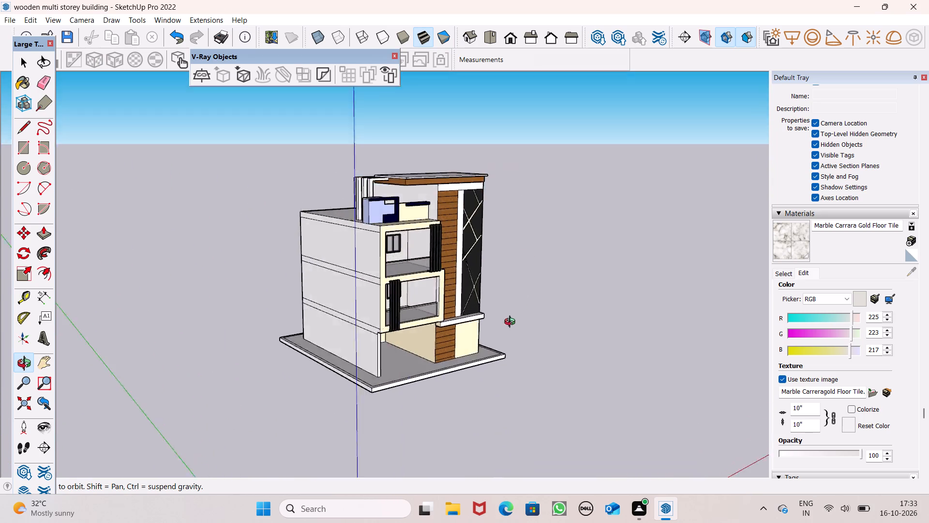
middle_click_drag(512, 323, 360, 396)
scroll(334, 376, "up", 10)
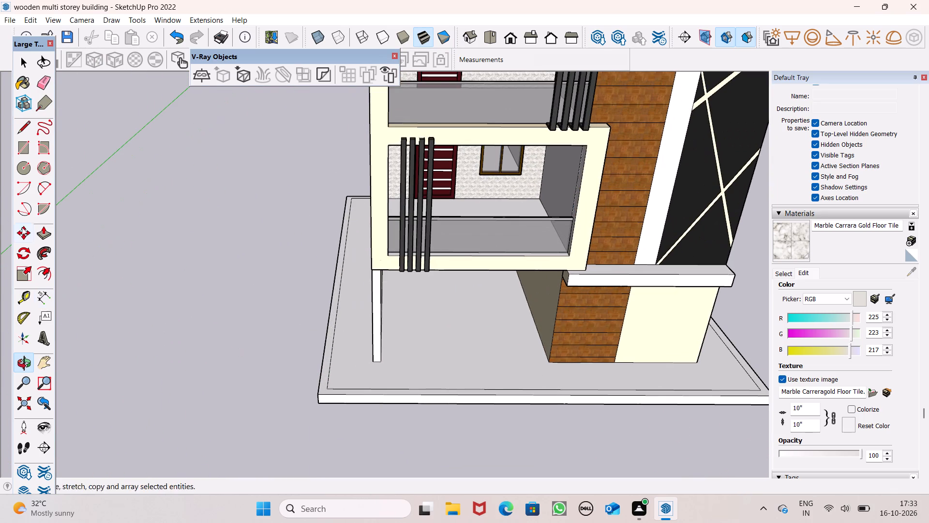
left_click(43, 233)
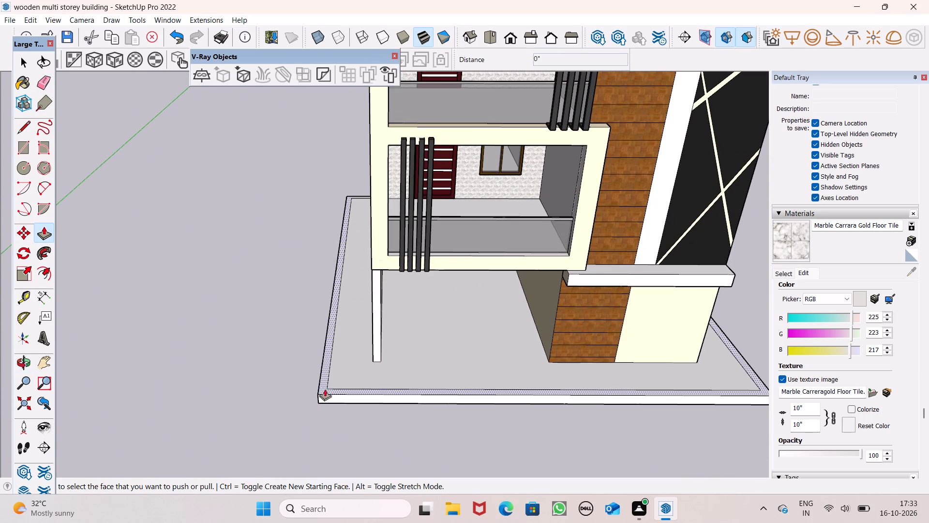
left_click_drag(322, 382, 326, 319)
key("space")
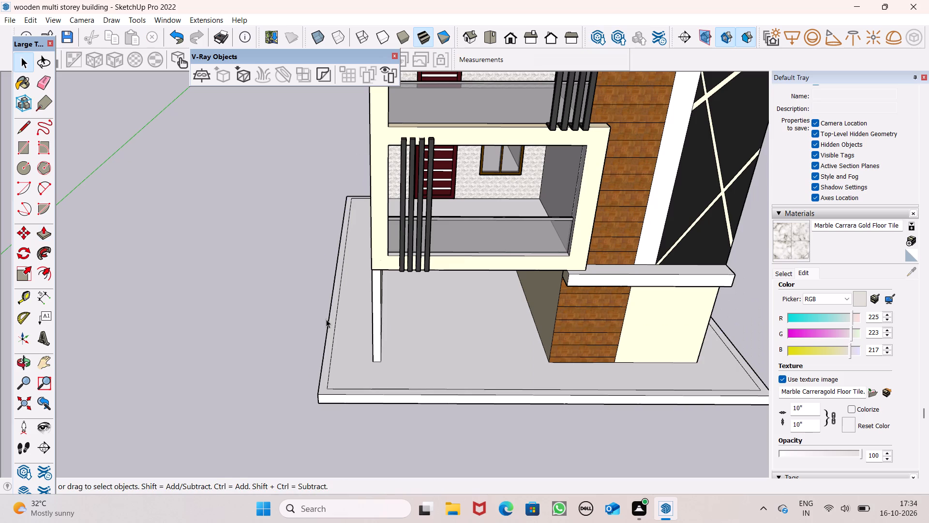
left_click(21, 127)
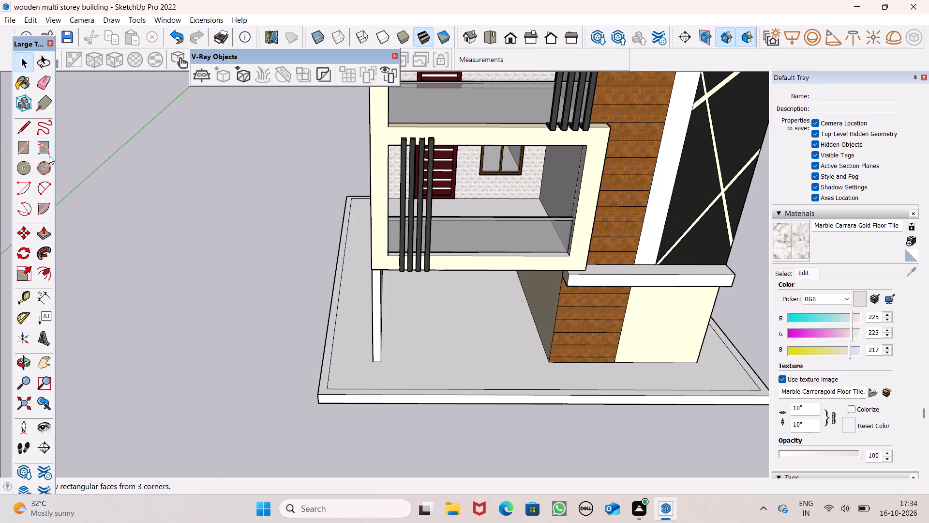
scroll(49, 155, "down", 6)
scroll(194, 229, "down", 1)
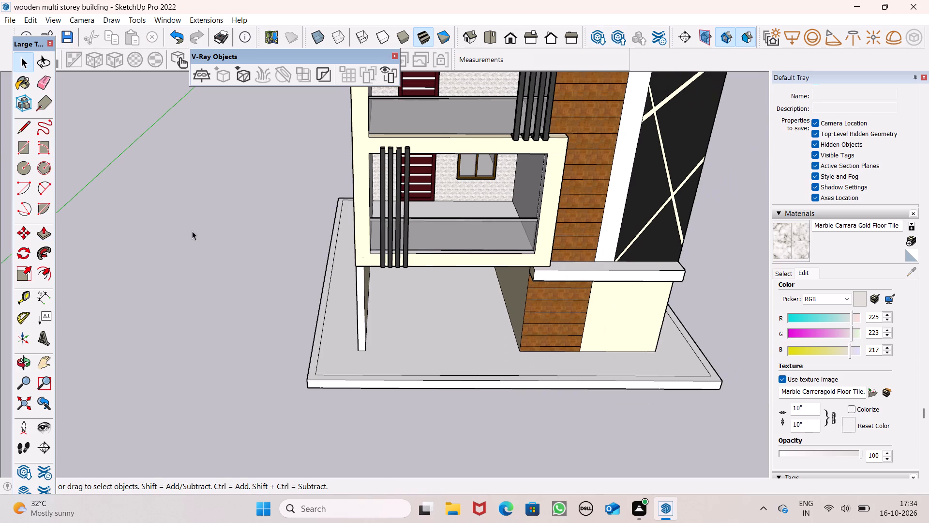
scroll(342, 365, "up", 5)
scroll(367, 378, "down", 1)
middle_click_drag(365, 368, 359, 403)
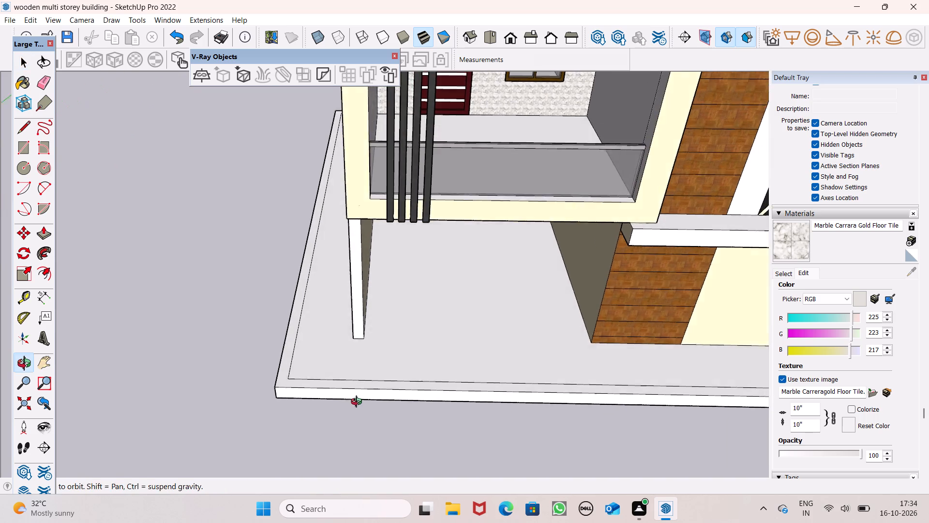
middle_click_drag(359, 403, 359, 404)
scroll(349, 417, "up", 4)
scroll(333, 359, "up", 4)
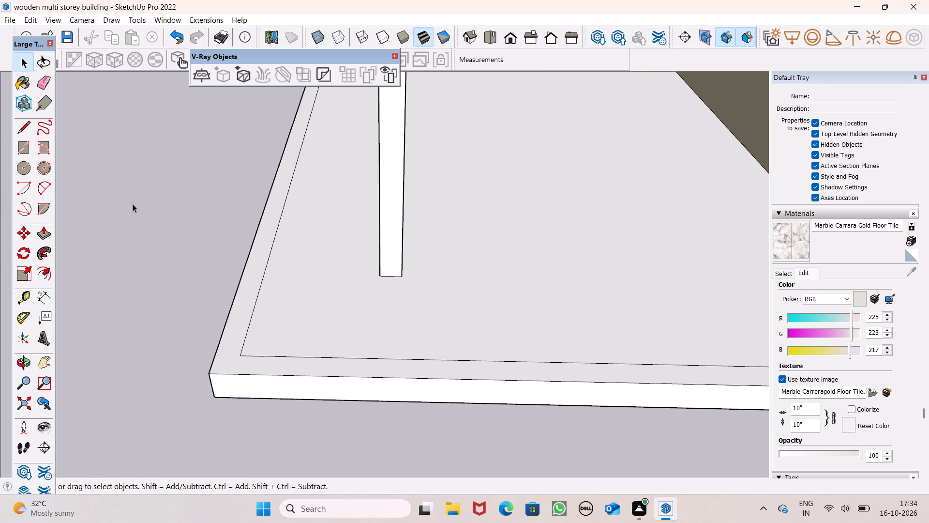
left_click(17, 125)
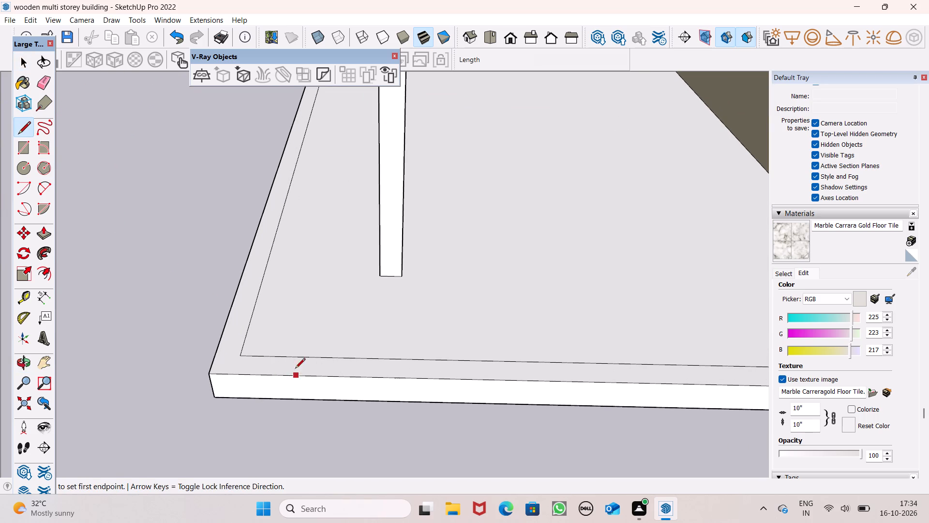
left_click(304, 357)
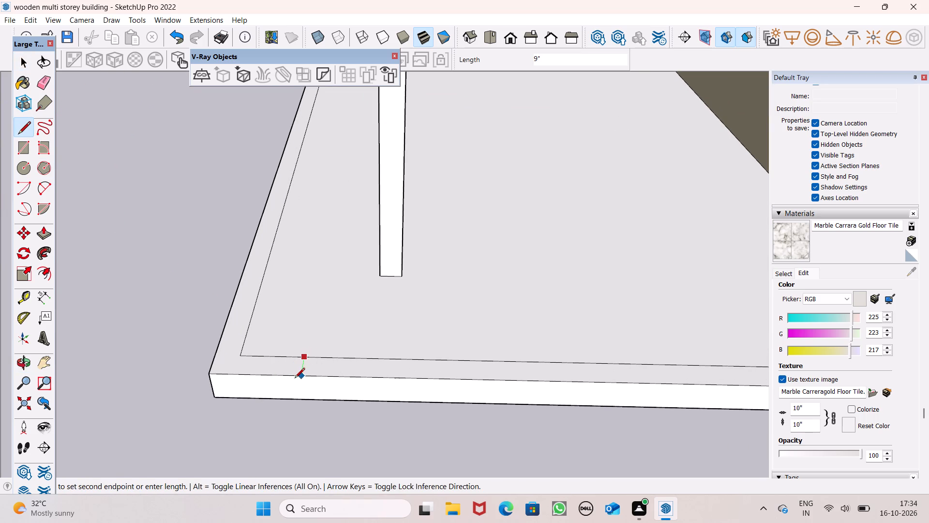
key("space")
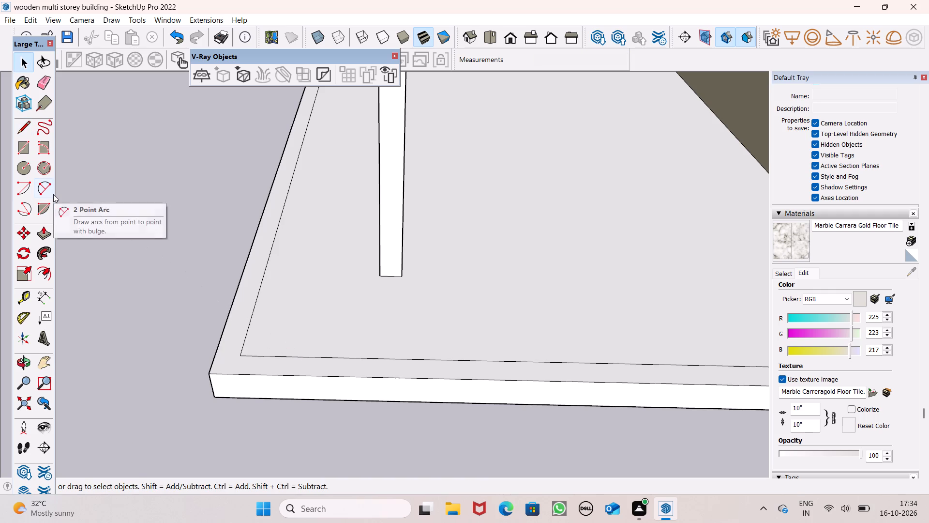
Draw a 9" line across the base slab's front border strip, near the corner beside the thin support wall.
left_click(31, 135)
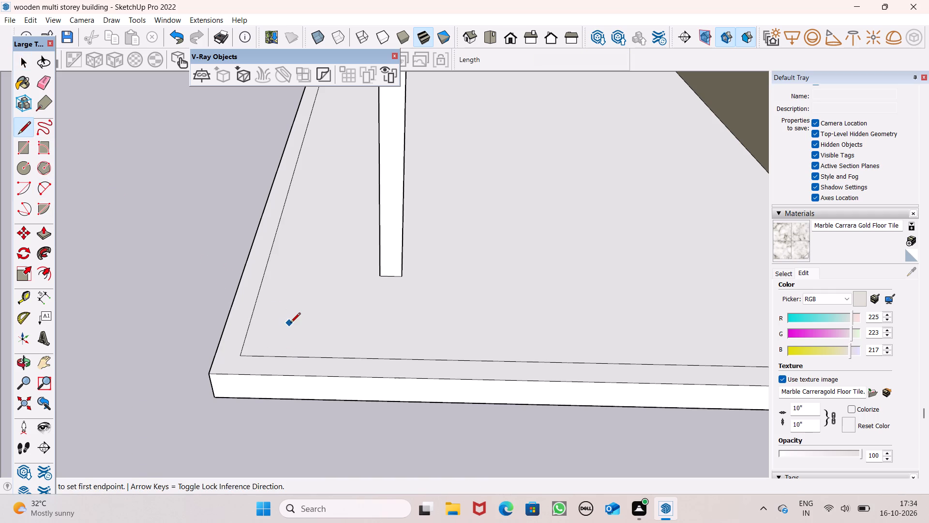
scroll(343, 385, "up", 1)
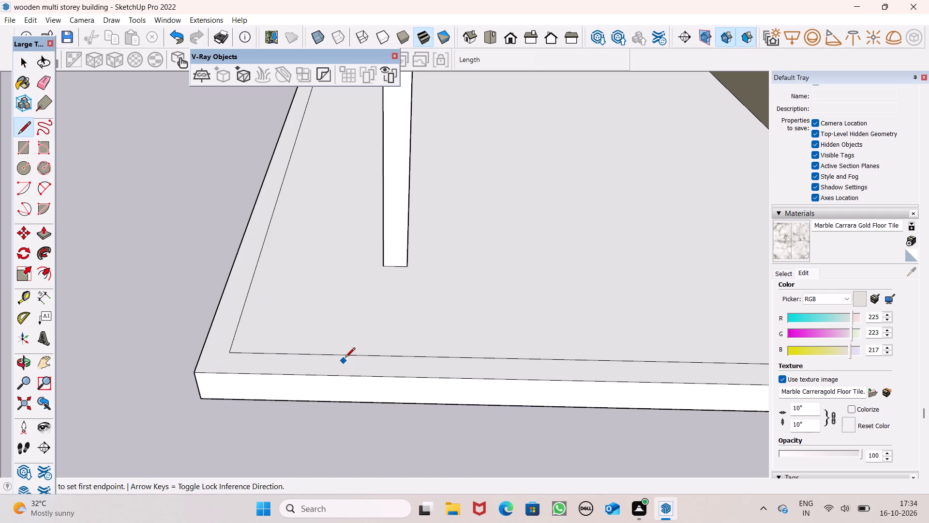
left_click(366, 356)
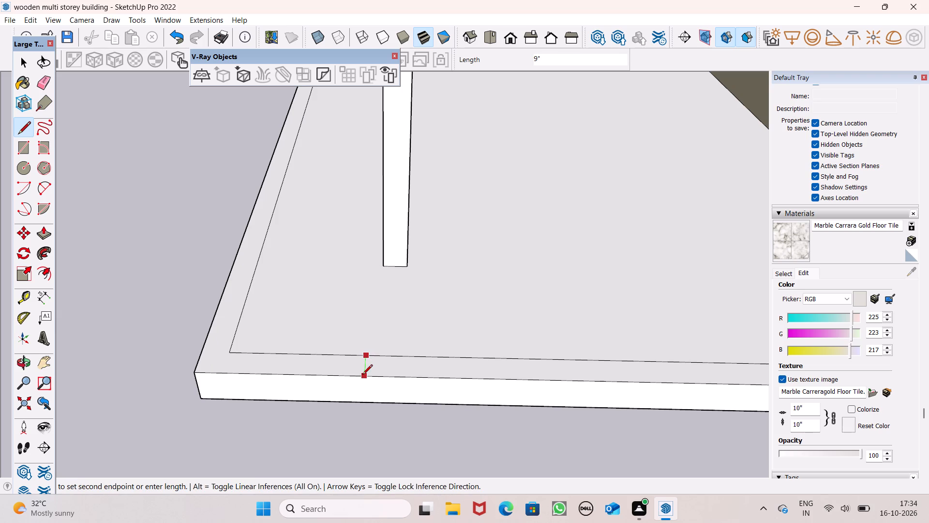
left_click(362, 376)
Draw a 9" line across the front border strip in front of the cream ground-floor wall, near the opposite corner.
scroll(256, 294, "down", 4)
scroll(176, 275, "down", 6)
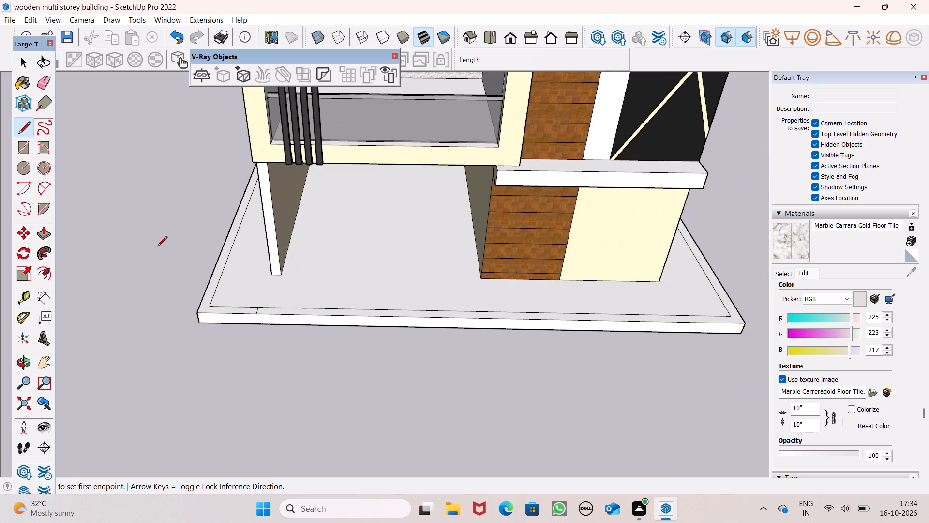
scroll(157, 258, "down", 3)
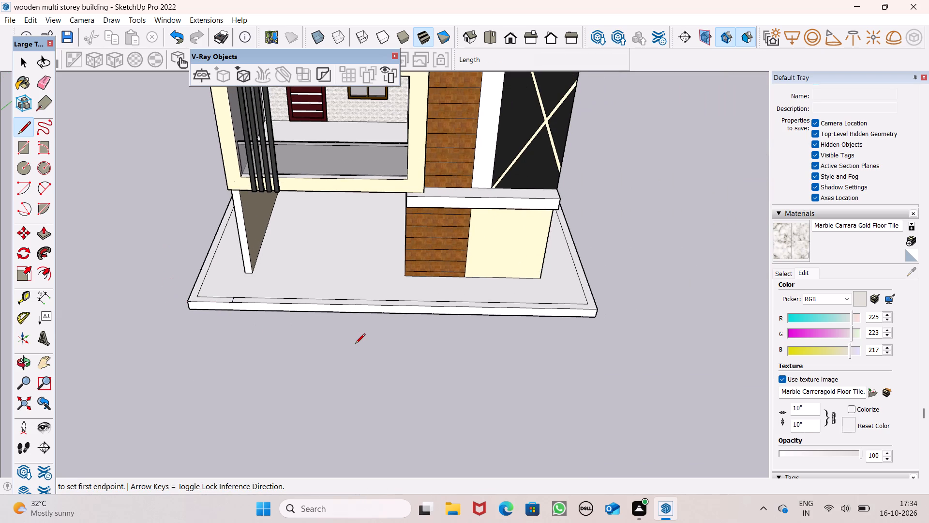
scroll(336, 347, "down", 2)
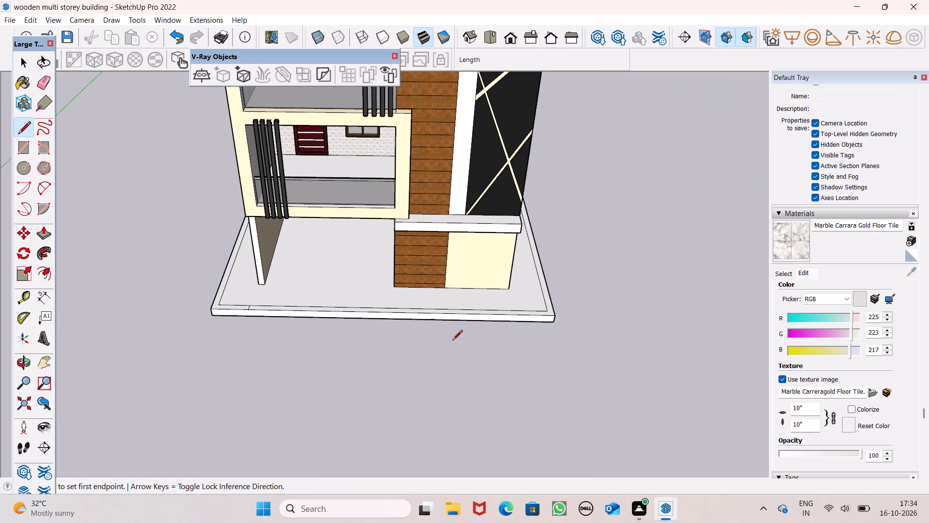
scroll(476, 350, "up", 3)
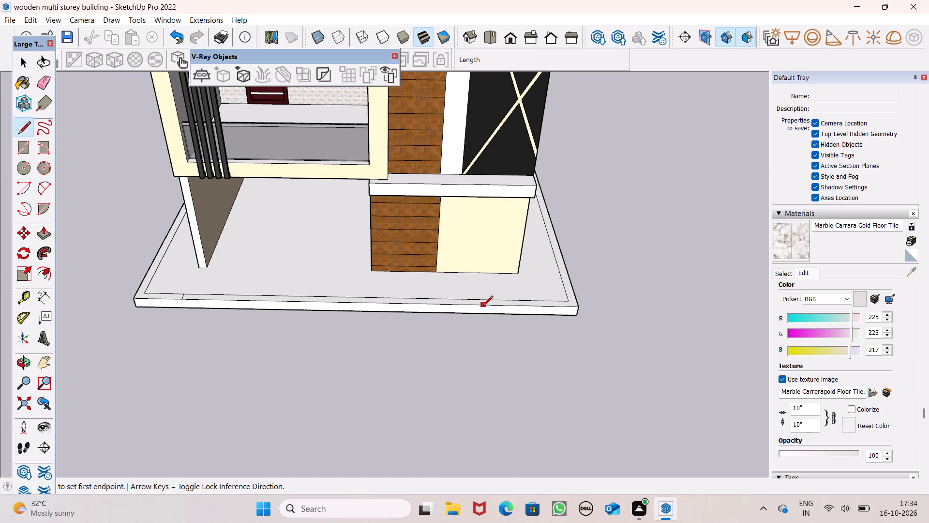
middle_click_drag(484, 300, 484, 334)
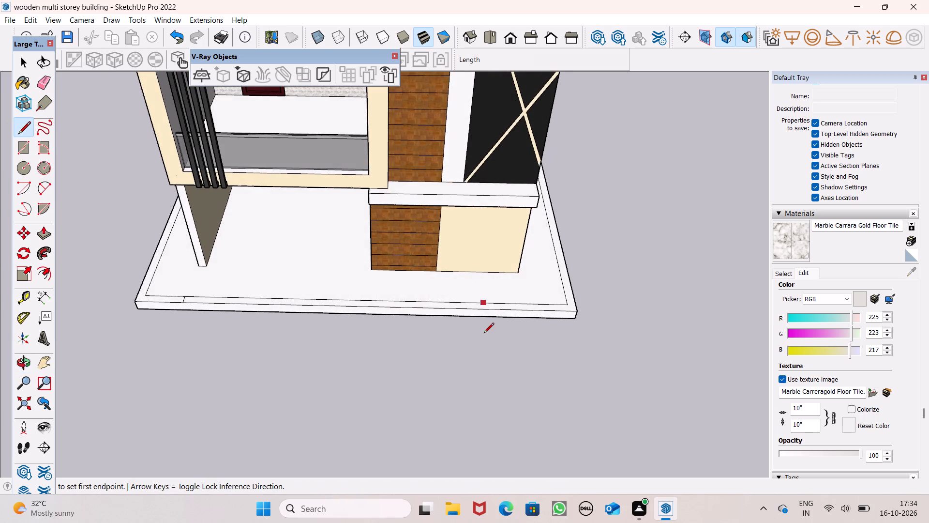
scroll(485, 334, "up", 6)
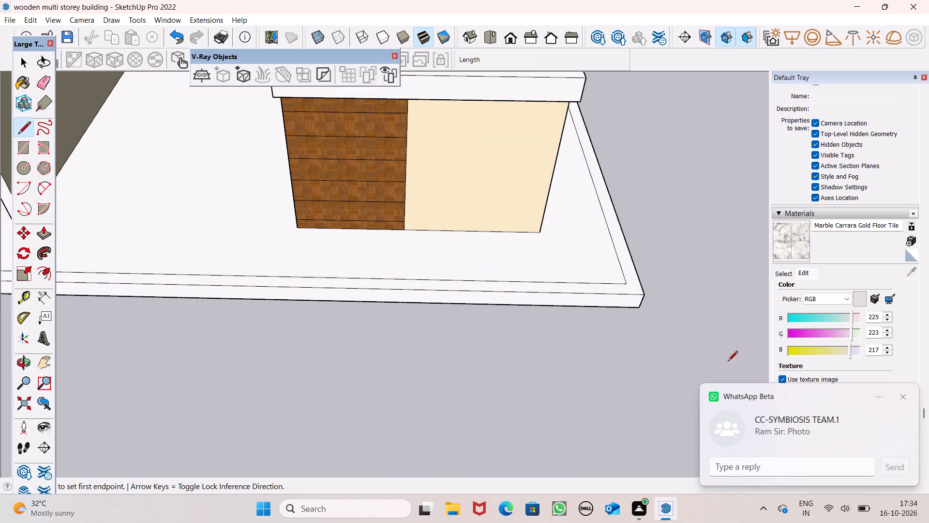
left_click(903, 395)
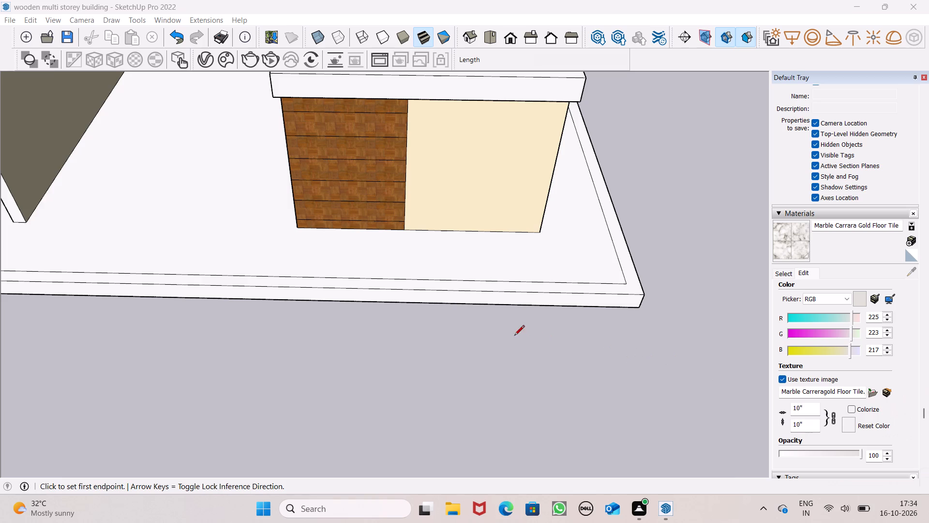
left_click(499, 280)
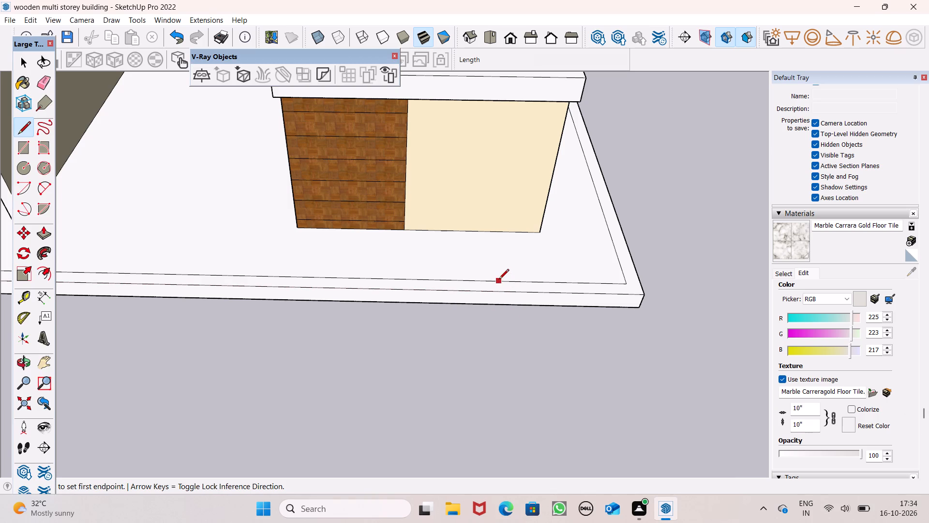
left_click(499, 294)
Draw a 9" line across the front border strip between the two existing dividers, near the parquet wall's outer edge.
scroll(454, 286, "down", 1)
scroll(376, 282, "down", 2)
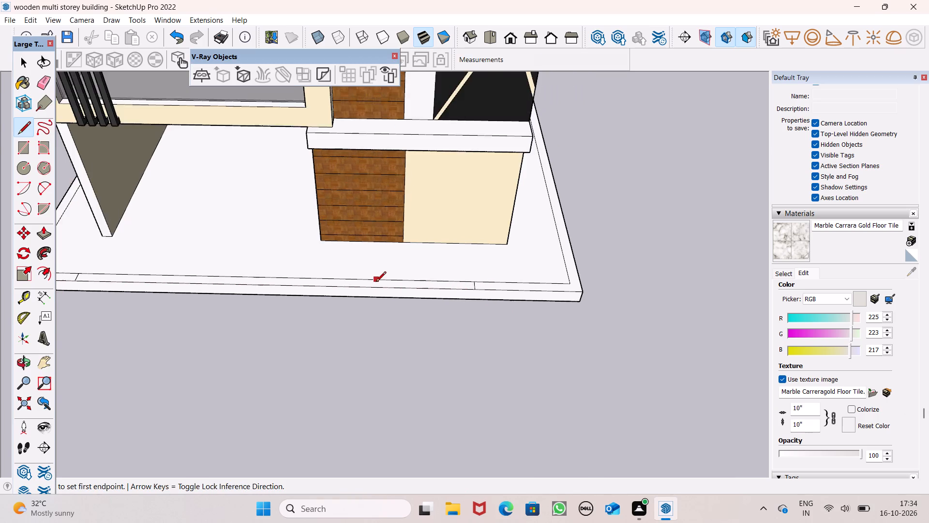
scroll(376, 282, "down", 1)
scroll(336, 282, "up", 4)
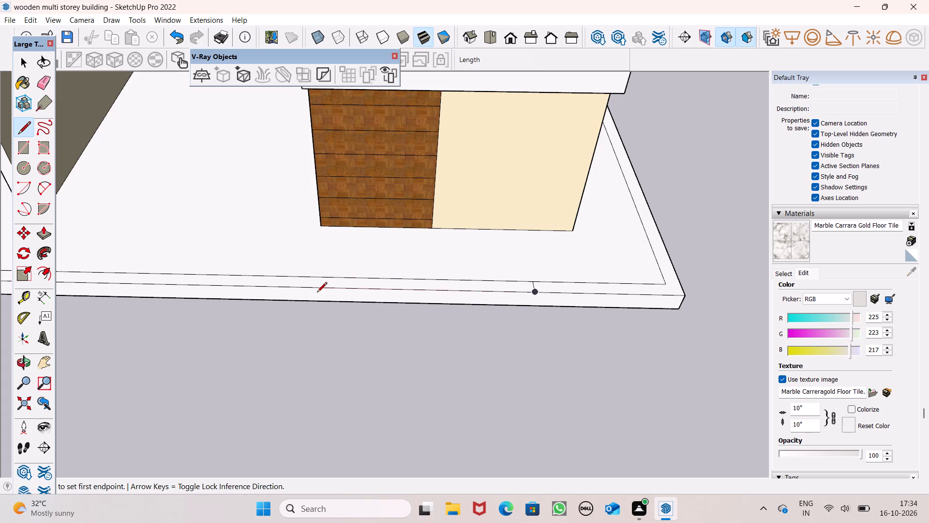
left_click(285, 276)
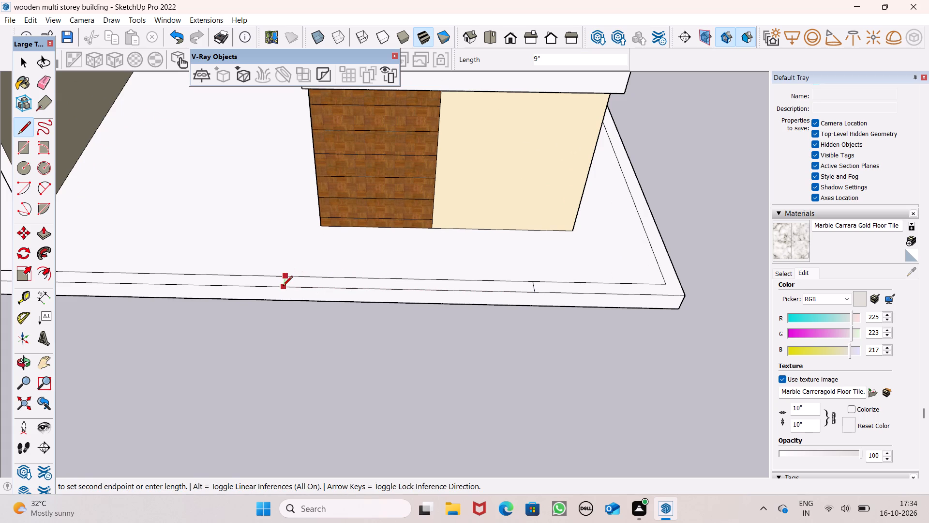
left_click(283, 287)
scroll(465, 286, "down", 5)
scroll(273, 262, "up", 1)
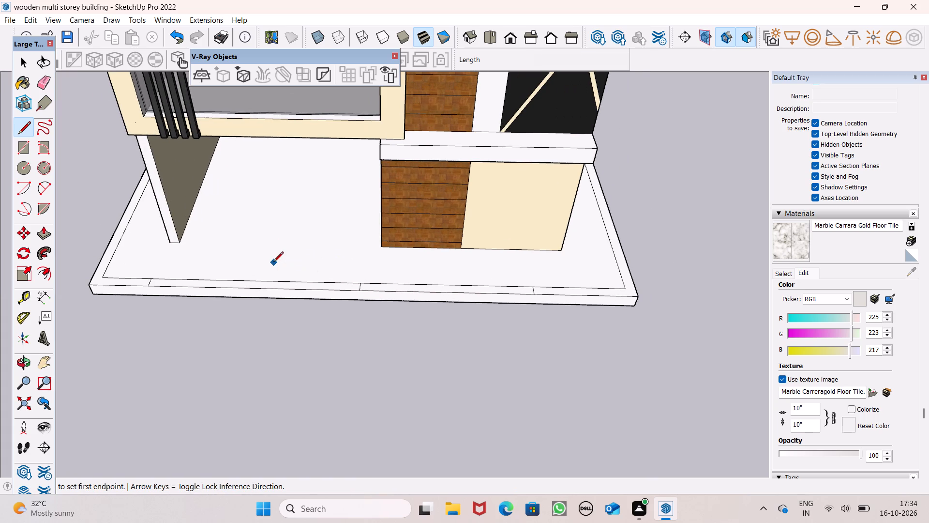
Draw a 9" line across the slab's front border strip, between the divider near the support wall and the one near the parquet wall.
left_click(296, 283)
left_click(295, 290)
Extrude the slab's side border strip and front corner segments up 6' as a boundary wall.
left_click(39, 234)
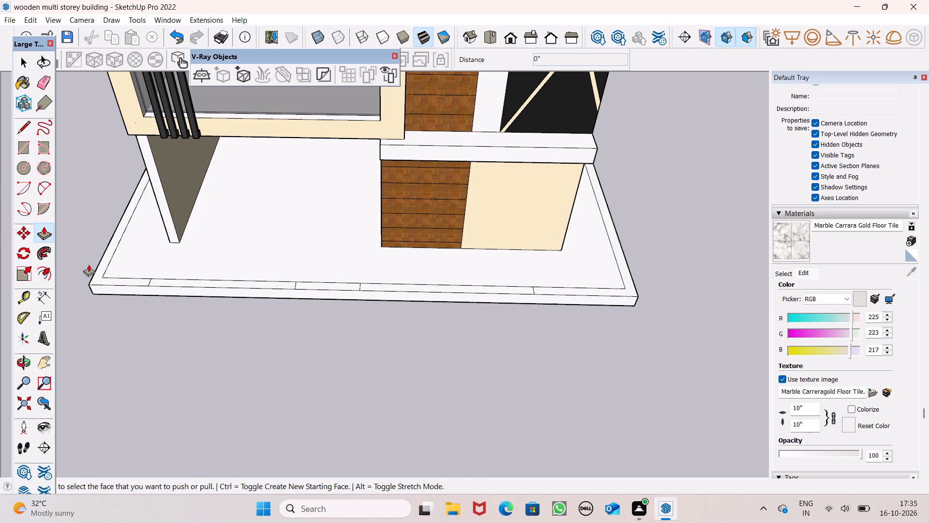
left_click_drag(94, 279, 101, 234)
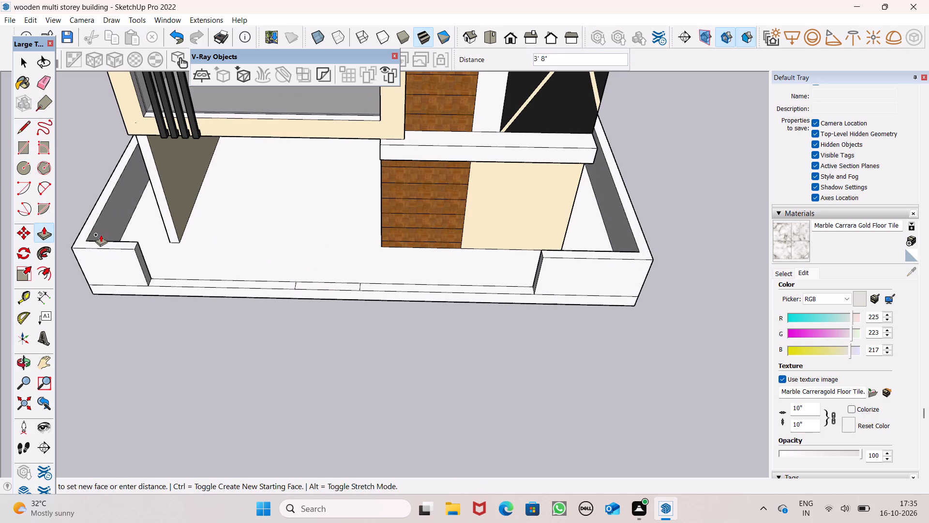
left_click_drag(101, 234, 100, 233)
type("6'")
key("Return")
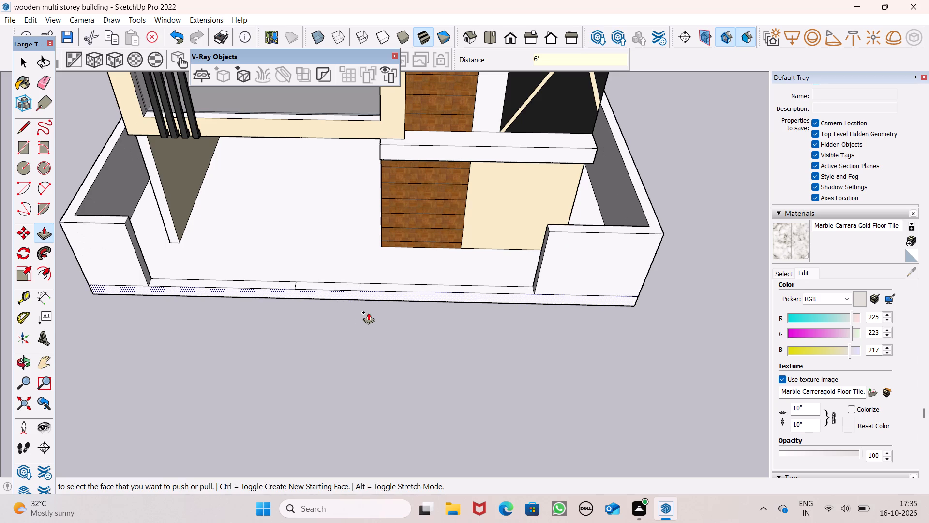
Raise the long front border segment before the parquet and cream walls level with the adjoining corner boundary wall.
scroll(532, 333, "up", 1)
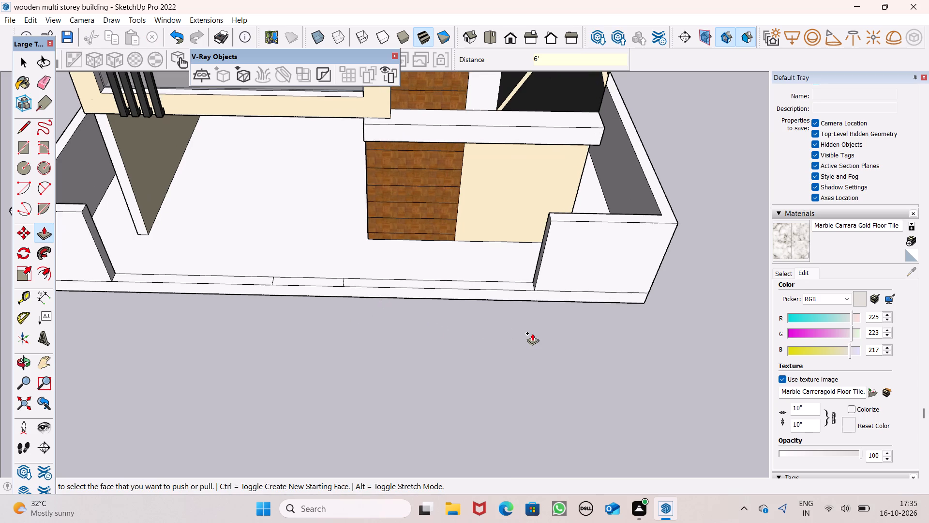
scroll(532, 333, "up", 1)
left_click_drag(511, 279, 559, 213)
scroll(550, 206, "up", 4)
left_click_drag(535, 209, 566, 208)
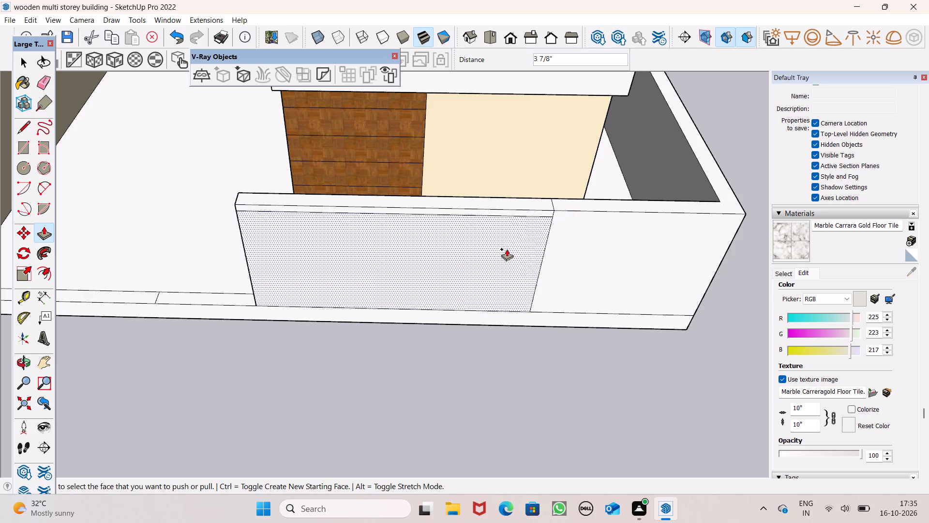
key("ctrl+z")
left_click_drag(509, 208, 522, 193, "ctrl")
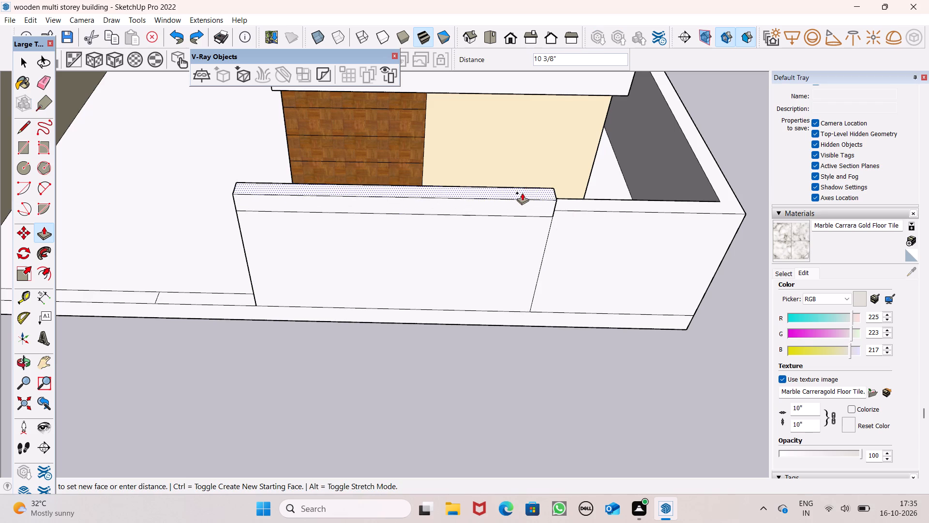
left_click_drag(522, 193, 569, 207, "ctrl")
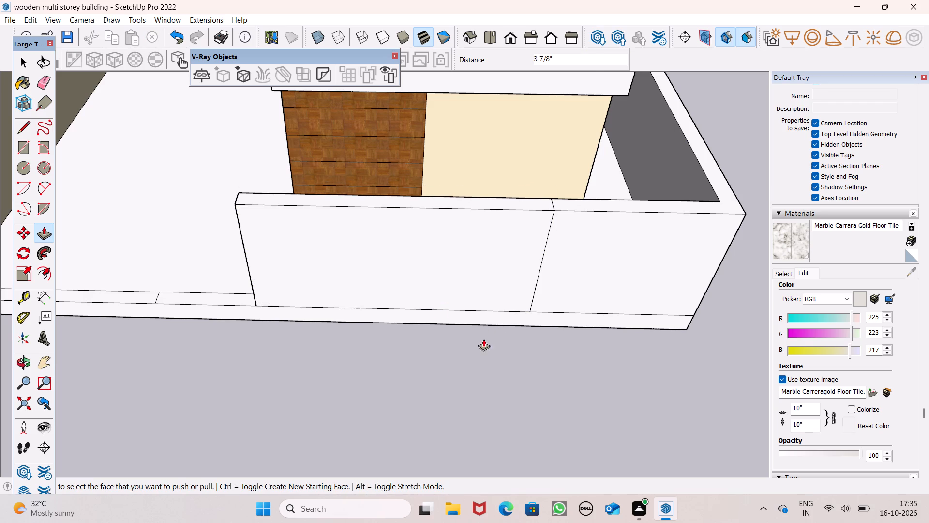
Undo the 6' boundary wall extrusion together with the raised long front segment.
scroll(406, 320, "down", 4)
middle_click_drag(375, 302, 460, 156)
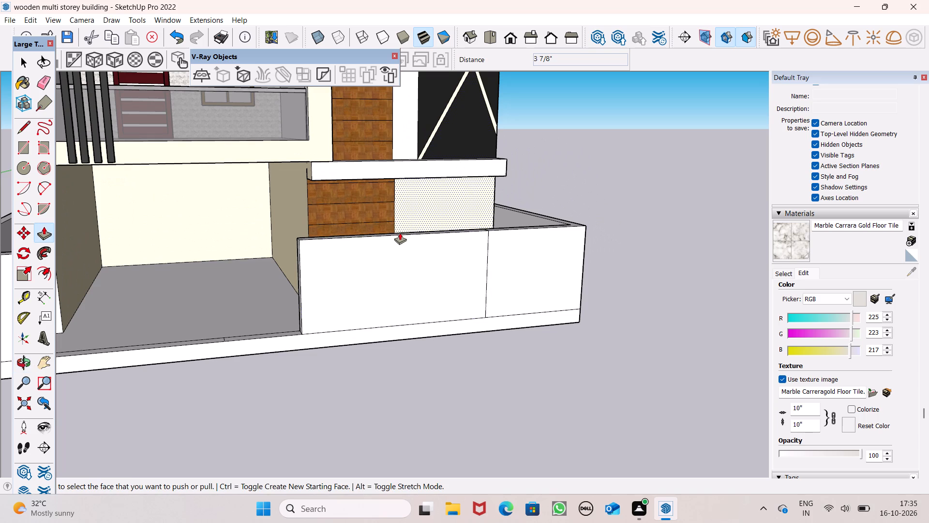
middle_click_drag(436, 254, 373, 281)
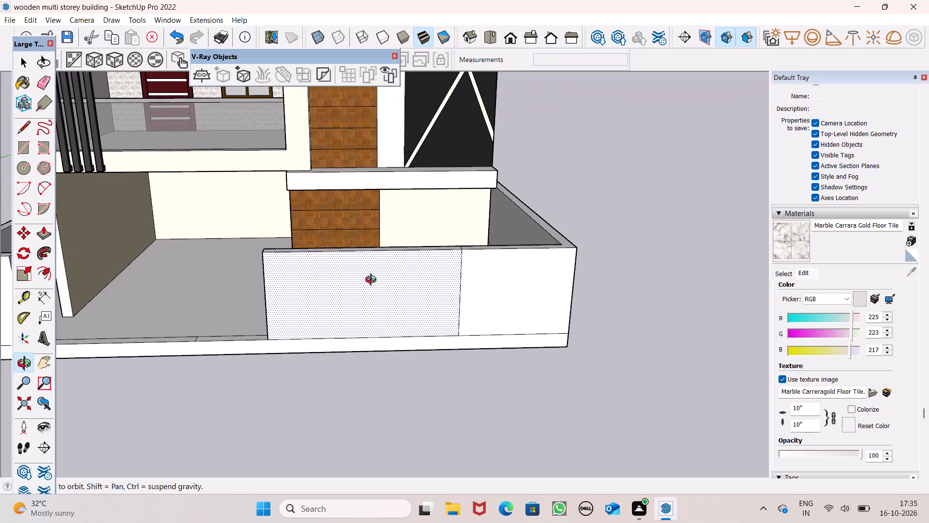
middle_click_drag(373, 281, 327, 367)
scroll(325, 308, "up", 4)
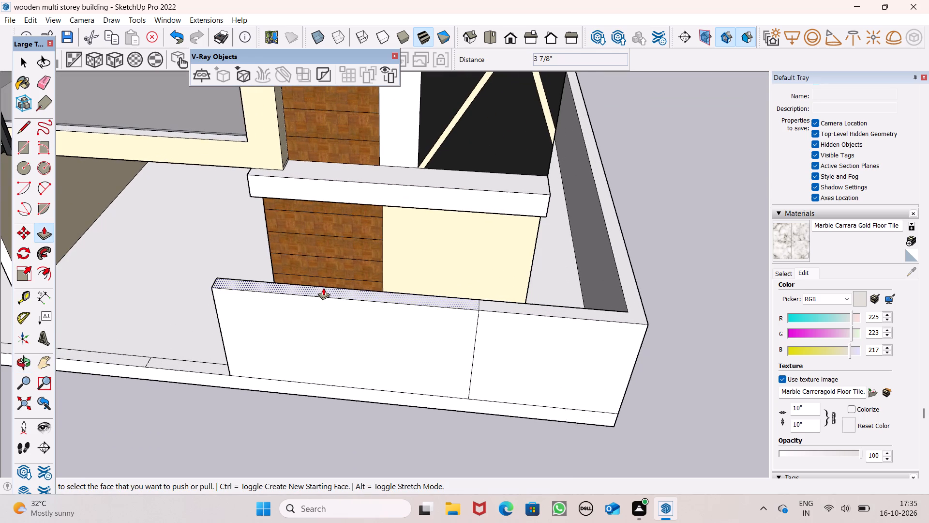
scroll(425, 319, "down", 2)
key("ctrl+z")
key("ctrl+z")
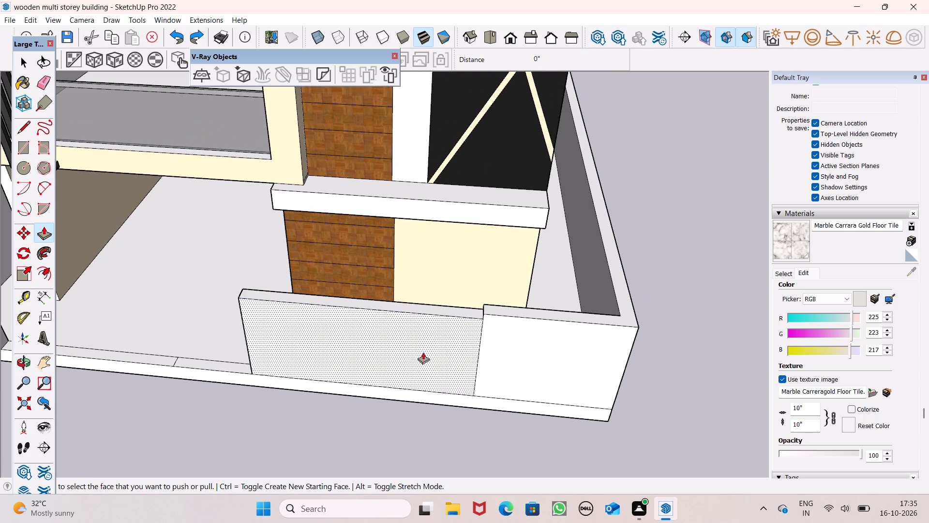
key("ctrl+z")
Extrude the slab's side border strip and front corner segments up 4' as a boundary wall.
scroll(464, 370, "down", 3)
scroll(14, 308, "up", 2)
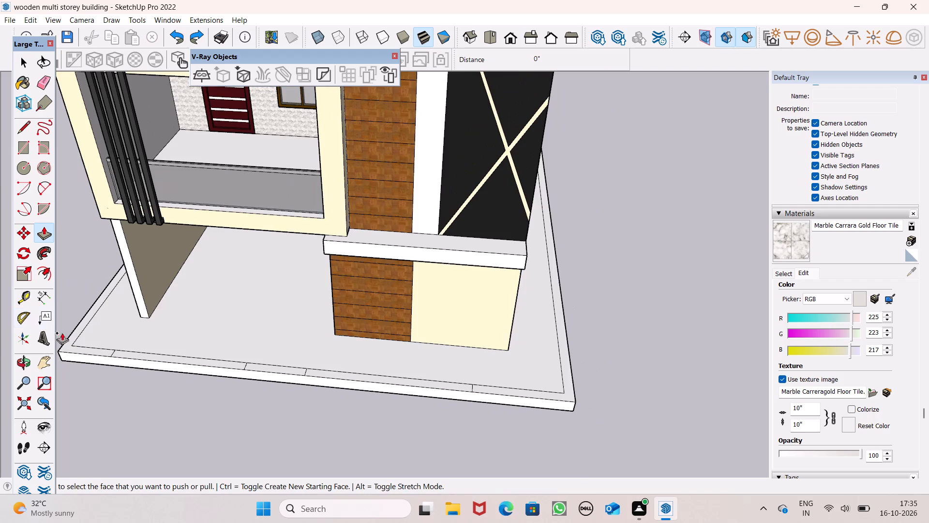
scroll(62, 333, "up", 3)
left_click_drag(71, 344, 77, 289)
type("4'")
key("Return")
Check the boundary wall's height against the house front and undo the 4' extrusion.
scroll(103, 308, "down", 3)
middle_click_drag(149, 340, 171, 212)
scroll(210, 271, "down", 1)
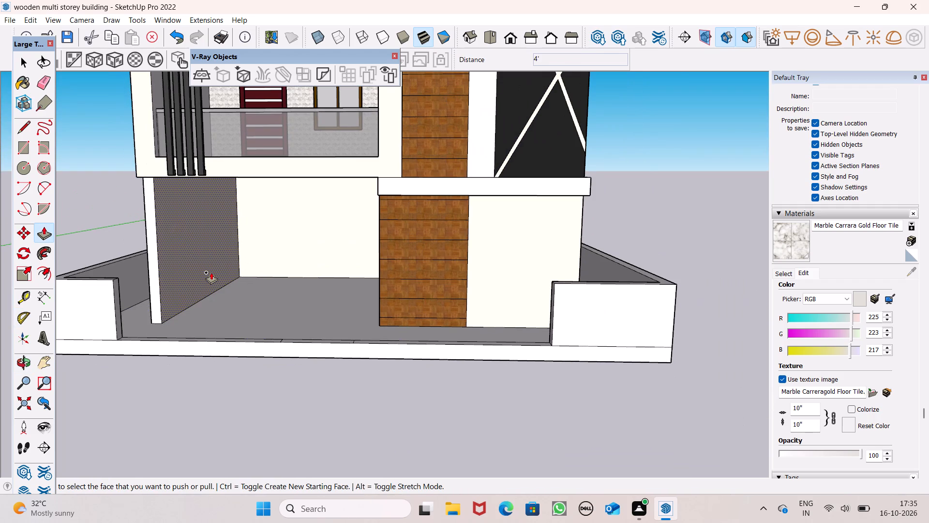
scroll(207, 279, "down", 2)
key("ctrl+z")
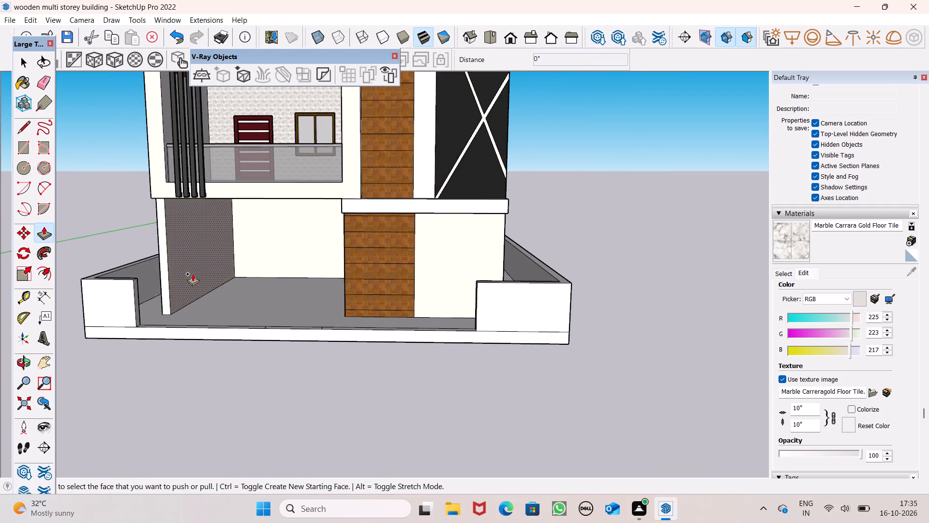
Extrude the slab's side border strip and front corner segments up 5' as a boundary wall.
middle_click_drag(194, 276, 212, 368)
scroll(55, 385, "up", 4)
left_click_drag(118, 377, 125, 319)
type("5'")
key("Return")
Raise the long and short front border segments near the parquet wall 5', level with the boundary wall, leaving the entrance gap open.
scroll(132, 329, "down", 2)
middle_click_drag(176, 353, 150, 254)
middle_click_drag(232, 343, 241, 433)
scroll(324, 414, "up", 4)
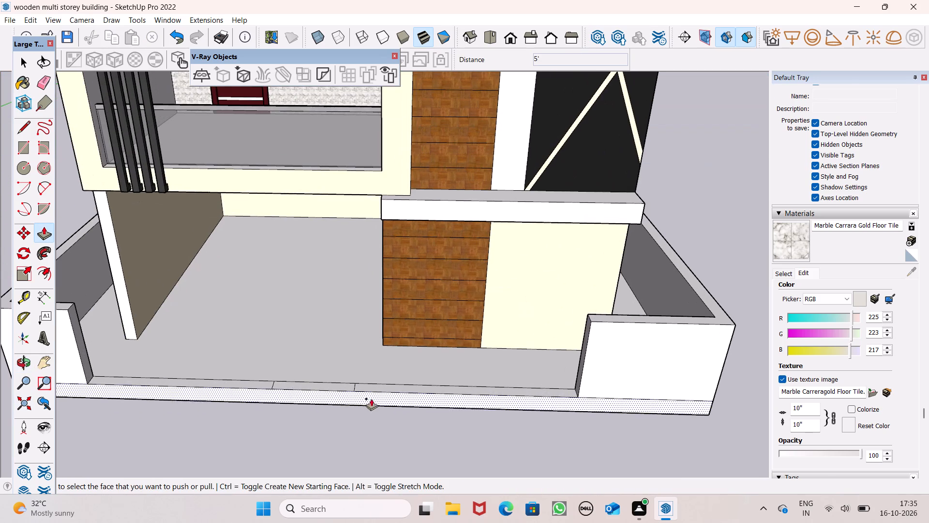
left_click_drag(378, 389, 598, 323)
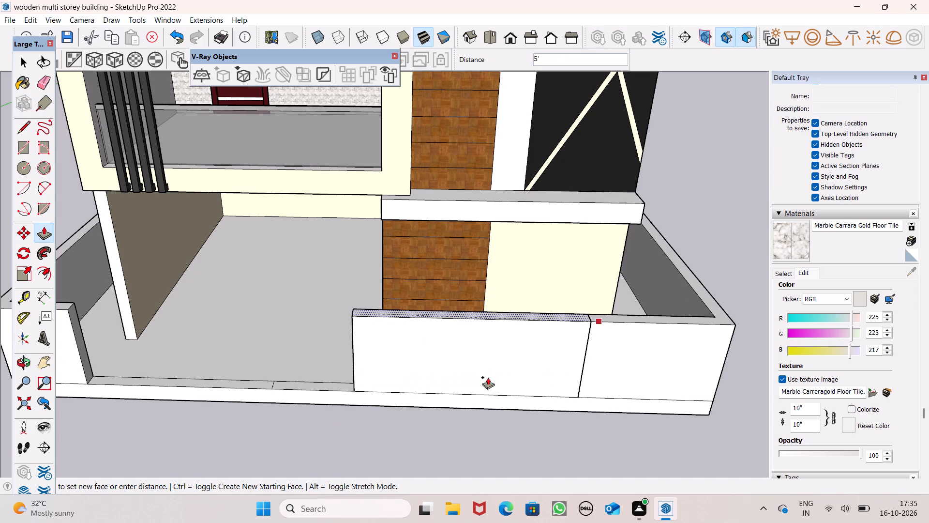
left_click_drag(301, 385, 345, 325)
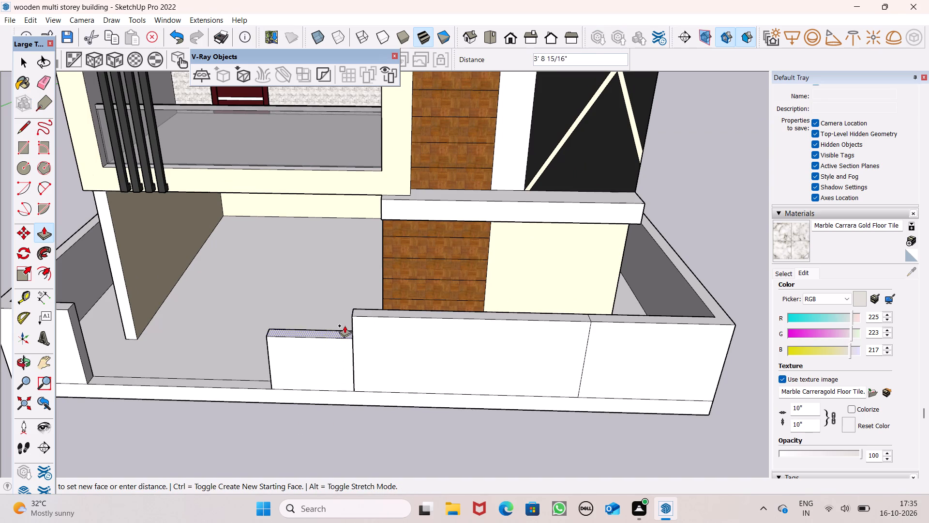
left_click_drag(345, 325, 358, 318)
Pull the base slab's front face outward about 9' 3" beyond the boundary wall.
scroll(75, 361, "down", 3)
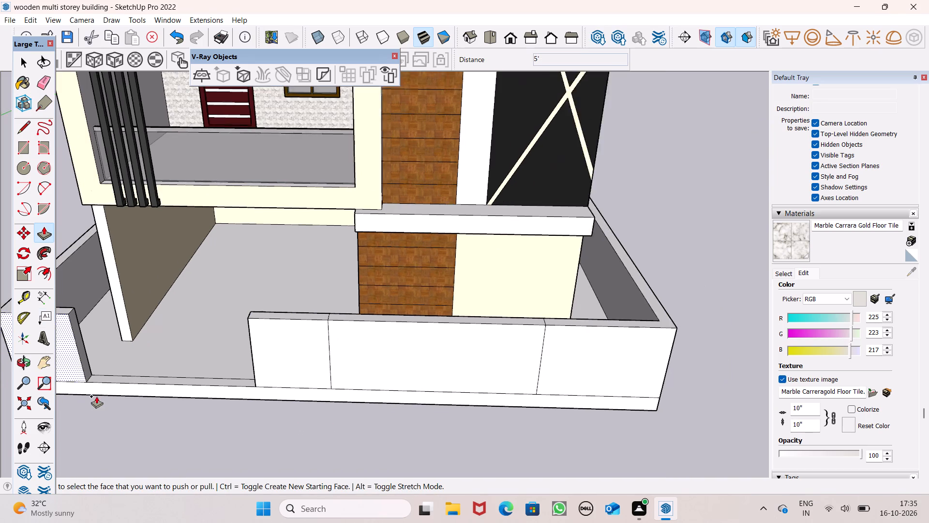
middle_click_drag(139, 431, 196, 469)
scroll(284, 417, "up", 4)
left_click_drag(304, 422, 345, 494)
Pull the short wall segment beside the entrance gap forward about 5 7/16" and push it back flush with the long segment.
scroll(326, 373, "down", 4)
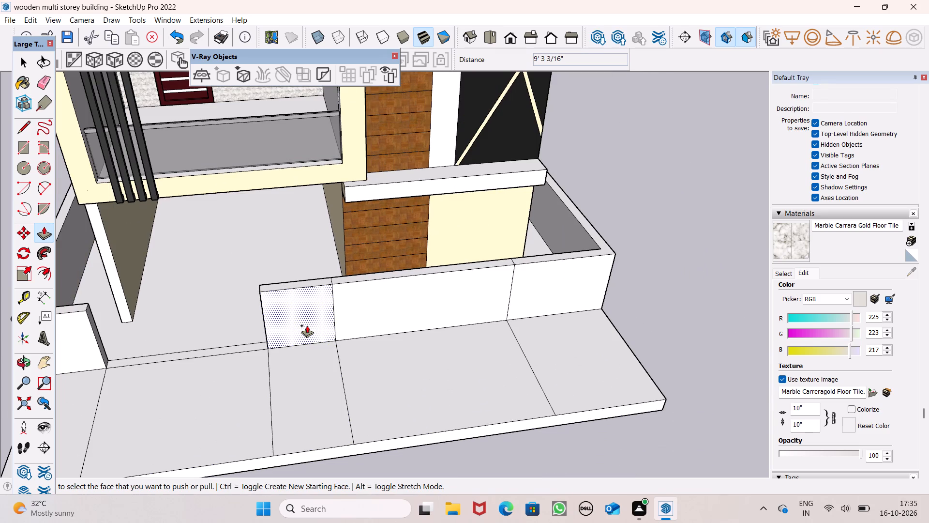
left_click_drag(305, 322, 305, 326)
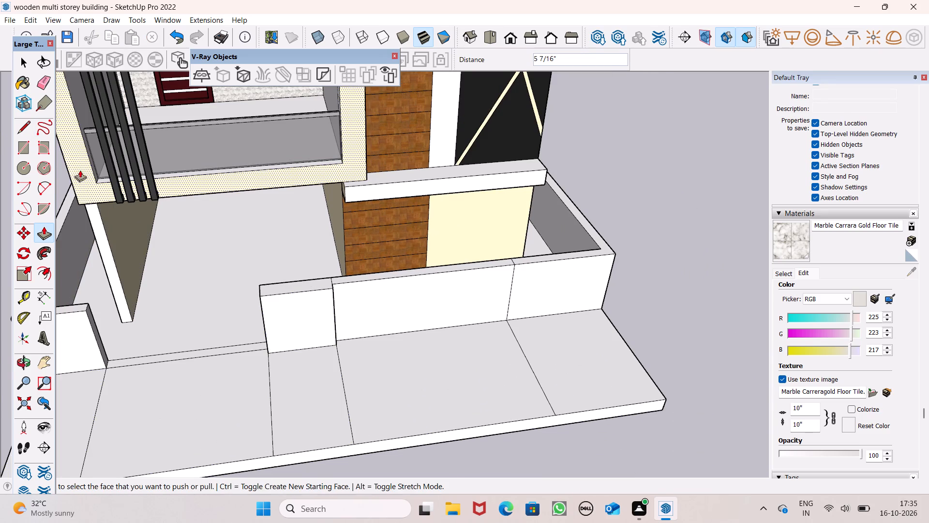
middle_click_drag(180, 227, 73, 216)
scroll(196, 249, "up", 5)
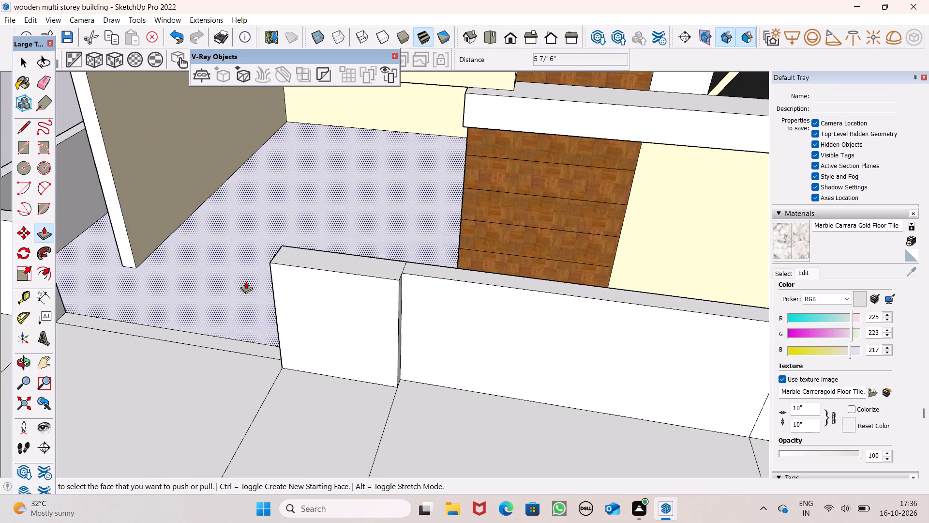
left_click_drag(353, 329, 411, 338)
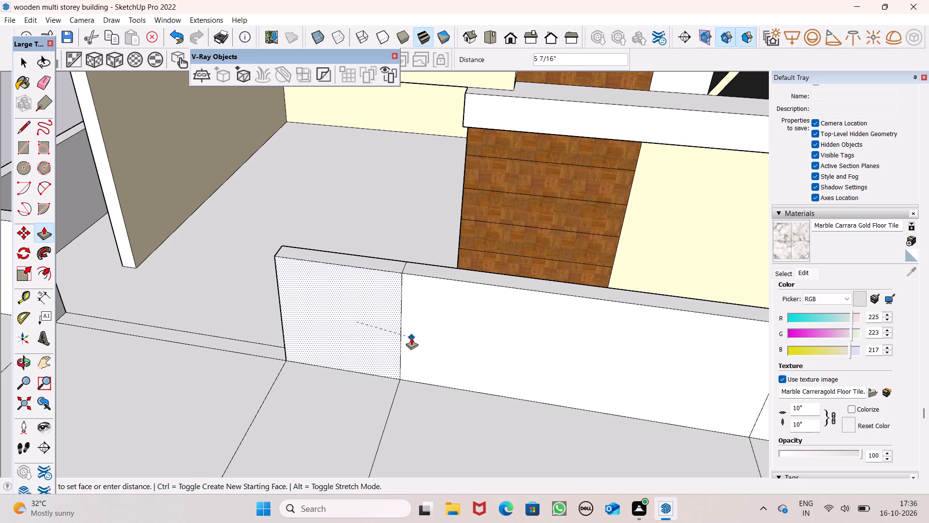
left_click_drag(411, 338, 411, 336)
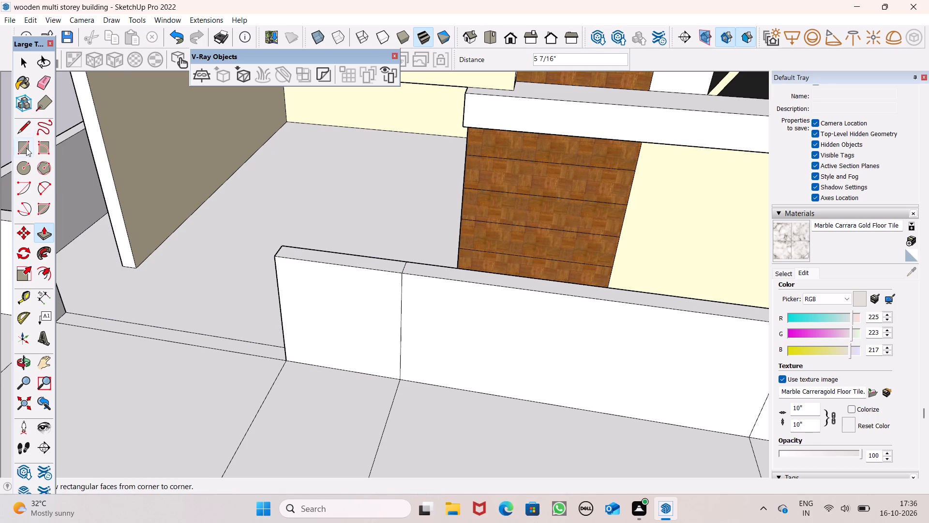
Offset the outline of the long front wall segment's face inward about 7 7/16".
scroll(0, 162, "down", 1)
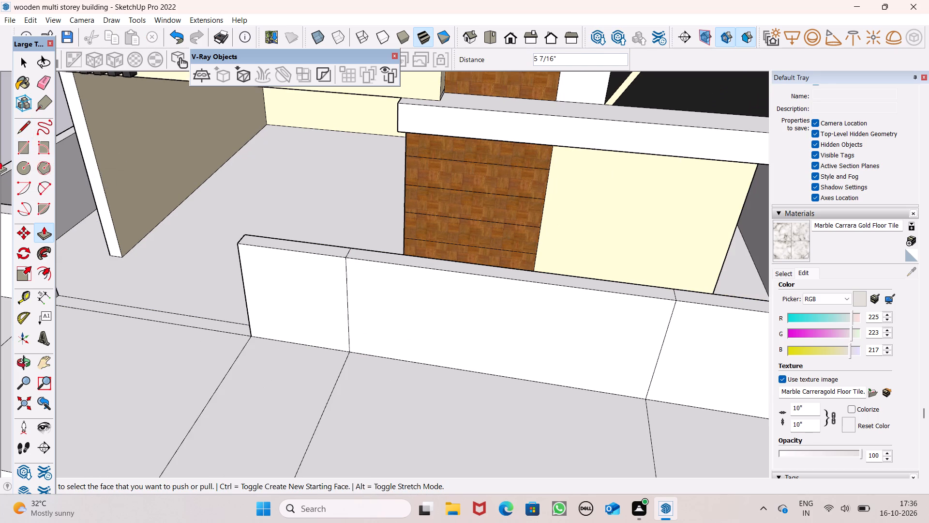
scroll(0, 162, "down", 1)
left_click(44, 282)
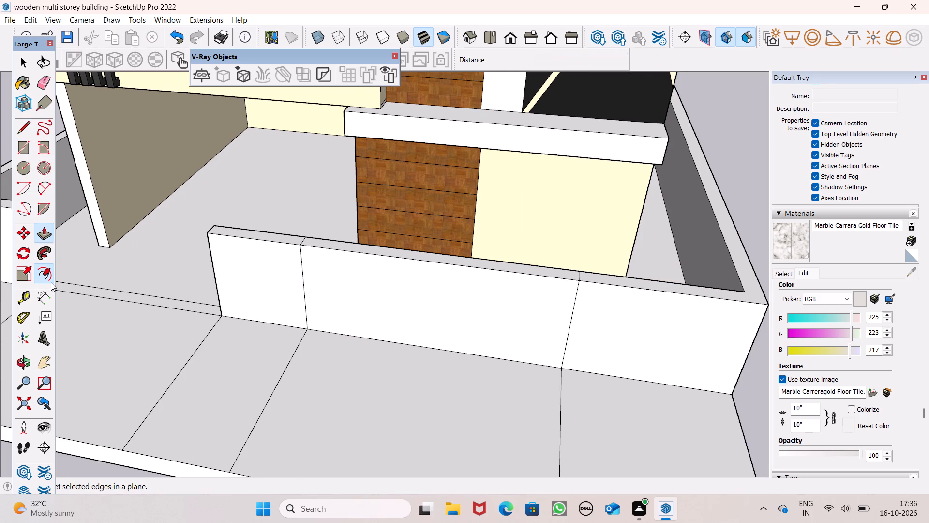
middle_click_drag(248, 327, 293, 242)
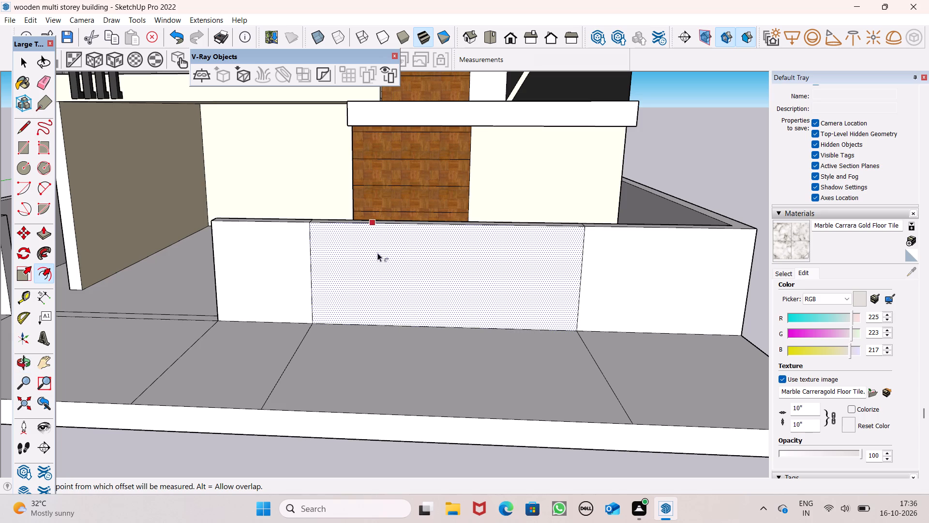
left_click(405, 233)
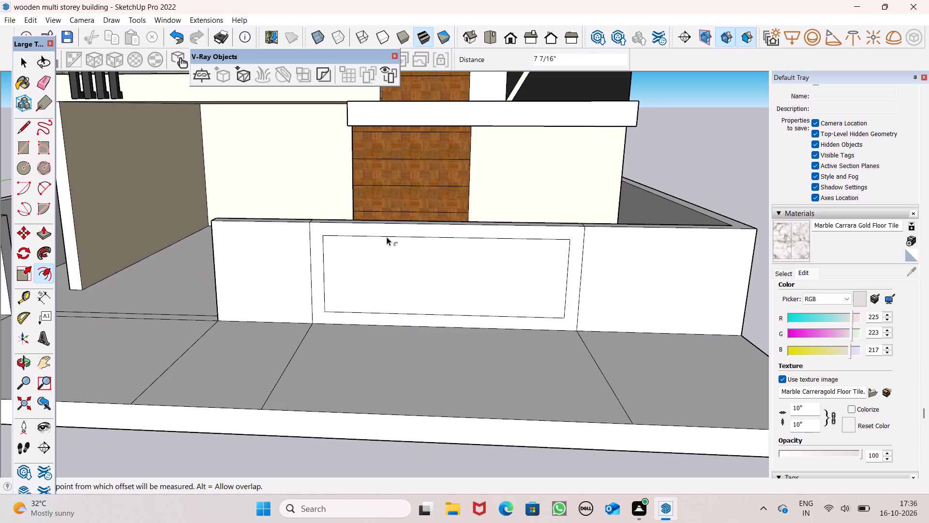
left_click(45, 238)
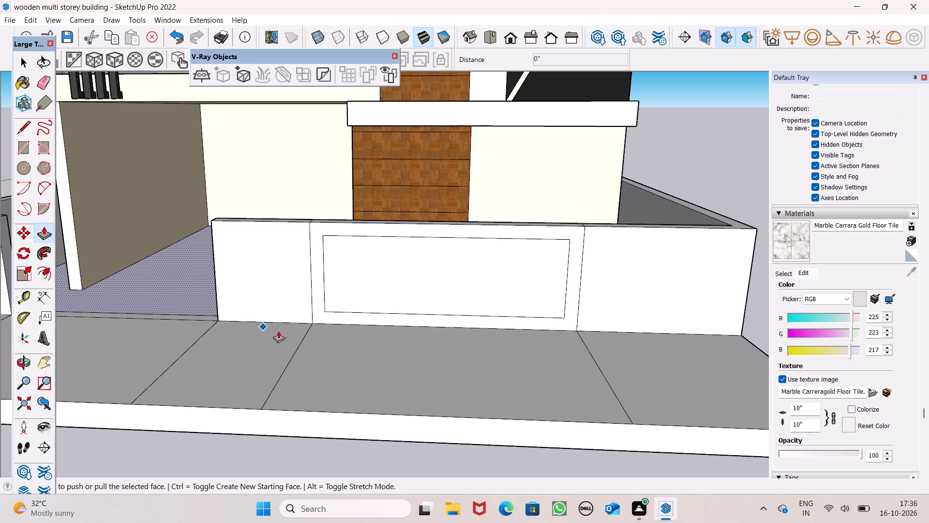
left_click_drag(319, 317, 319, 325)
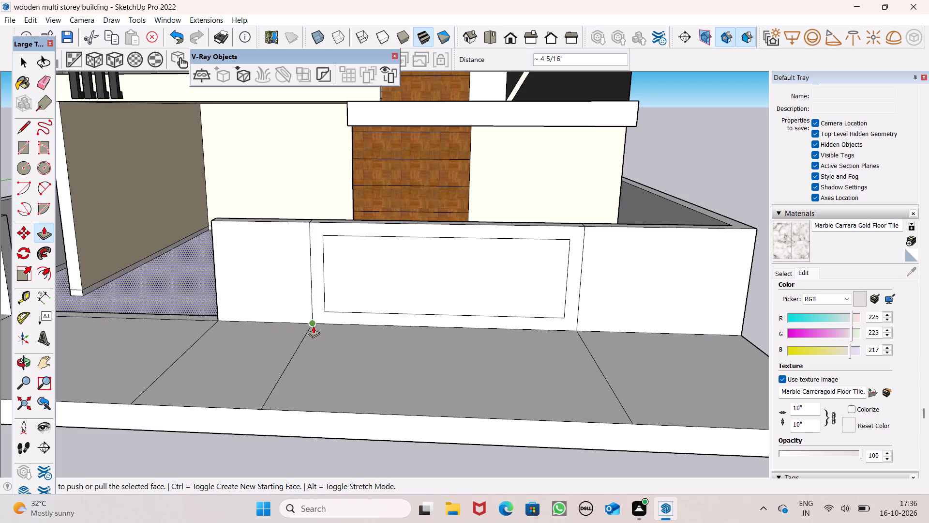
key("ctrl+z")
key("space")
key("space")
Pull the frame around the offset panel on the long front wall segment outward about 5 11/16".
middle_click_drag(318, 339, 331, 361)
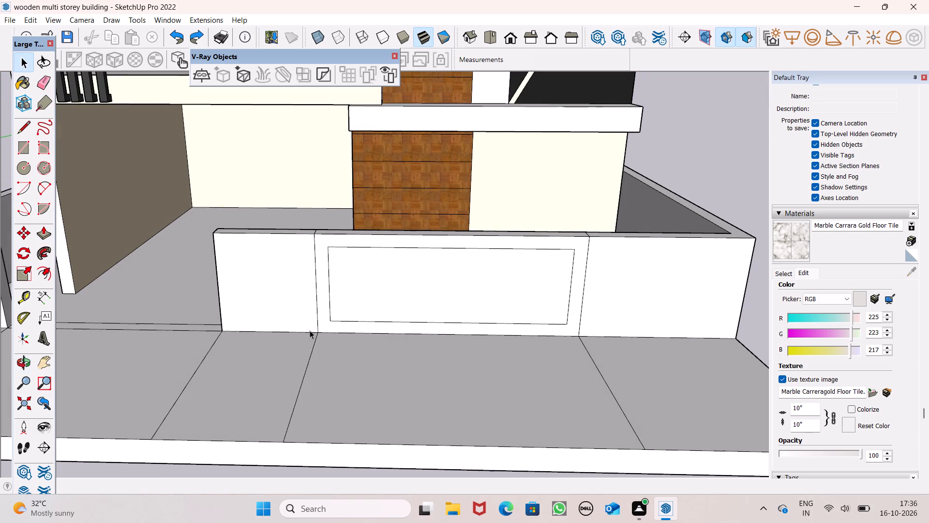
left_click(45, 238)
scroll(269, 261, "up", 2)
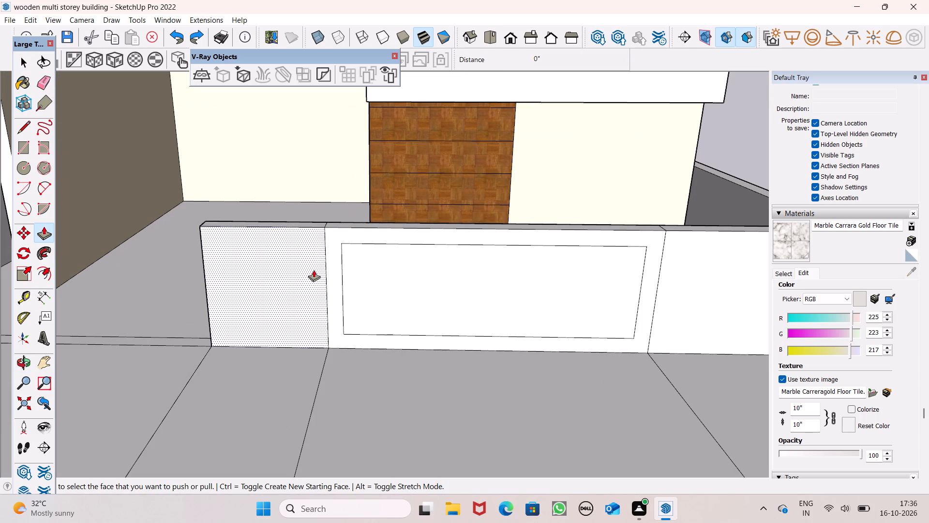
left_click_drag(329, 281, 332, 287)
Draw an upright rectangle about 1' 9" high and 9 5/8" wide on the recessed panel of the long front wall segment.
middle_click_drag(360, 338, 321, 264)
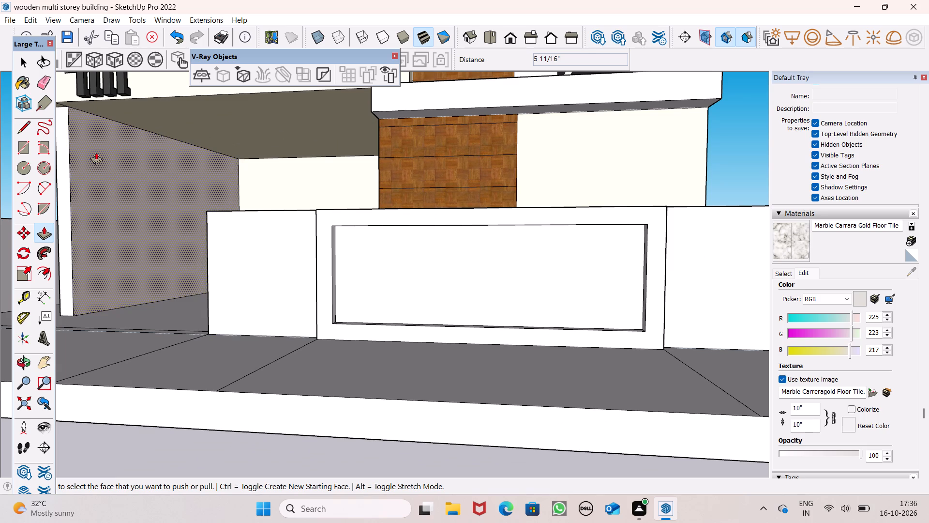
left_click(20, 149)
scroll(379, 234, "up", 3)
middle_click_drag(390, 259, 405, 252)
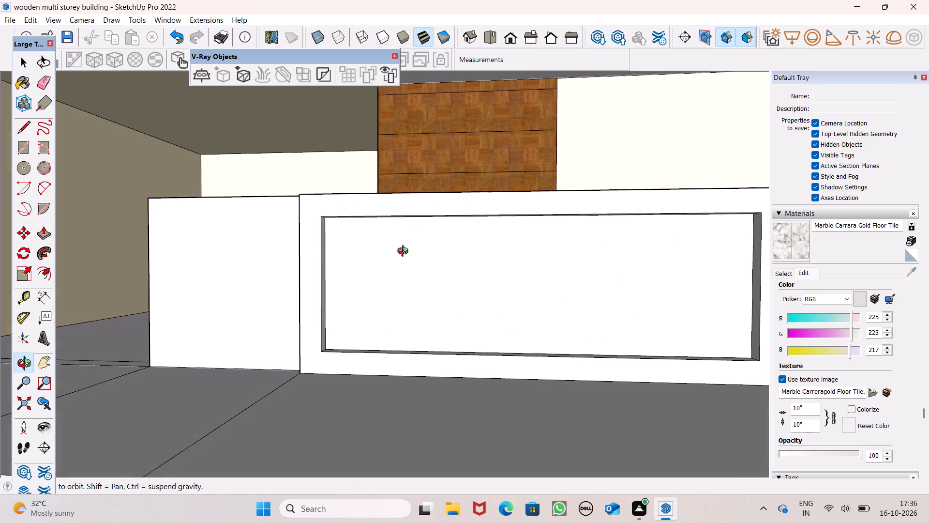
middle_click_drag(405, 252, 407, 249)
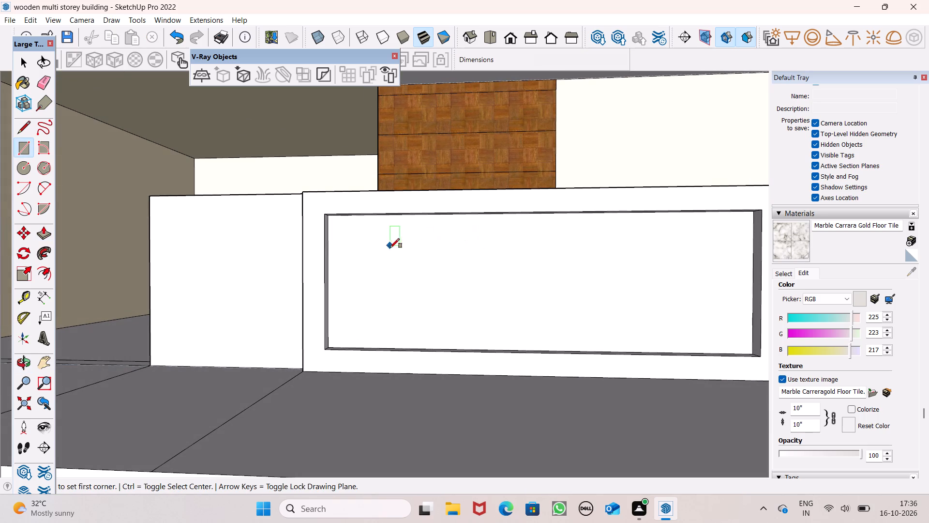
middle_click_drag(412, 256, 457, 257)
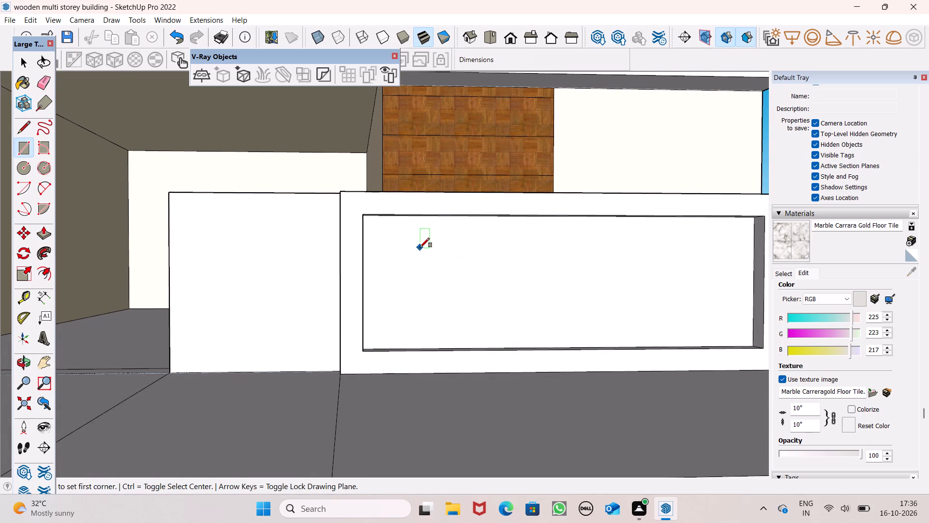
left_click(419, 246)
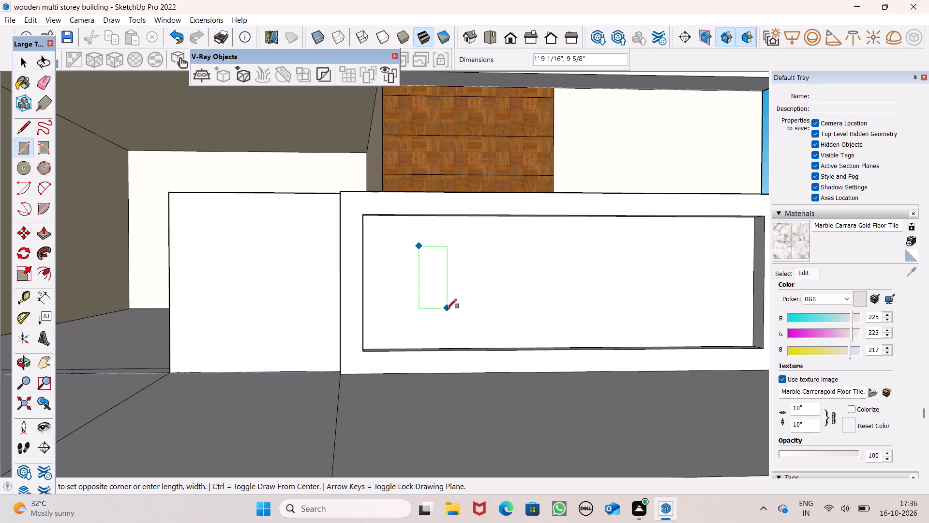
left_click(447, 308)
Move the rectangle about 8 3/4" horizontally toward the recessed panel's nearest side edge.
middle_click_drag(473, 310, 439, 311)
key("space")
double_click(411, 297)
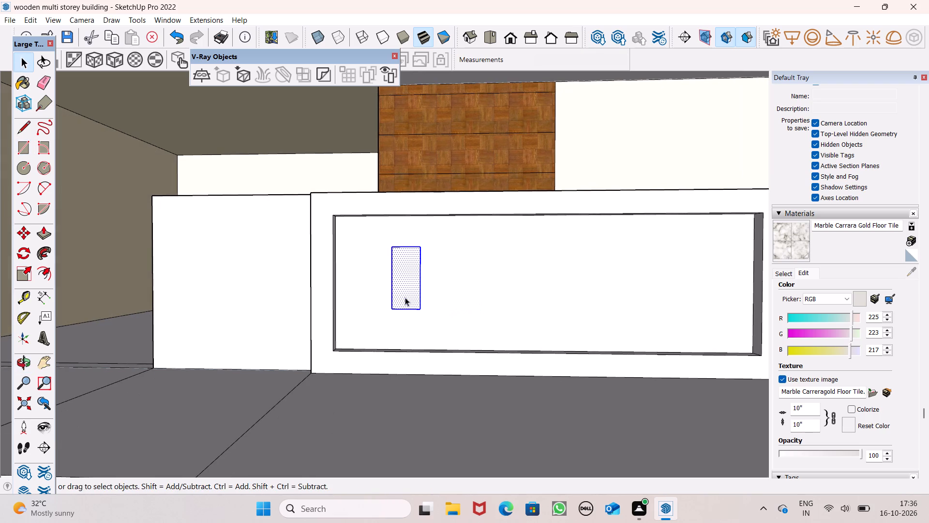
key("m")
key("Return")
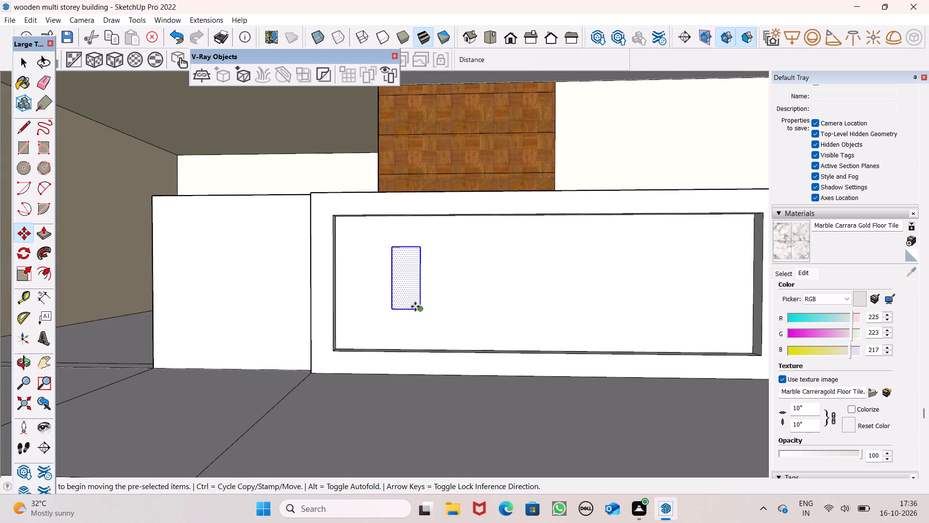
left_click_drag(422, 310, 401, 302)
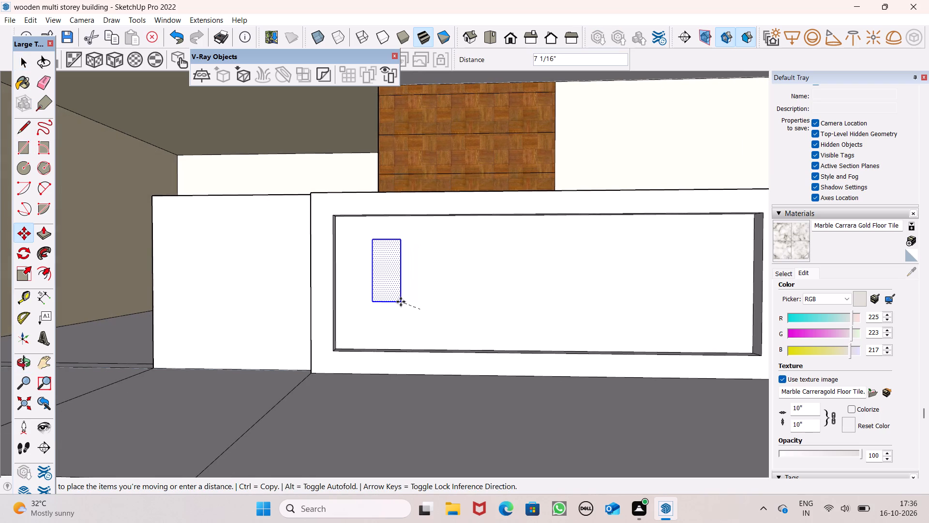
left_click_drag(401, 302, 394, 304)
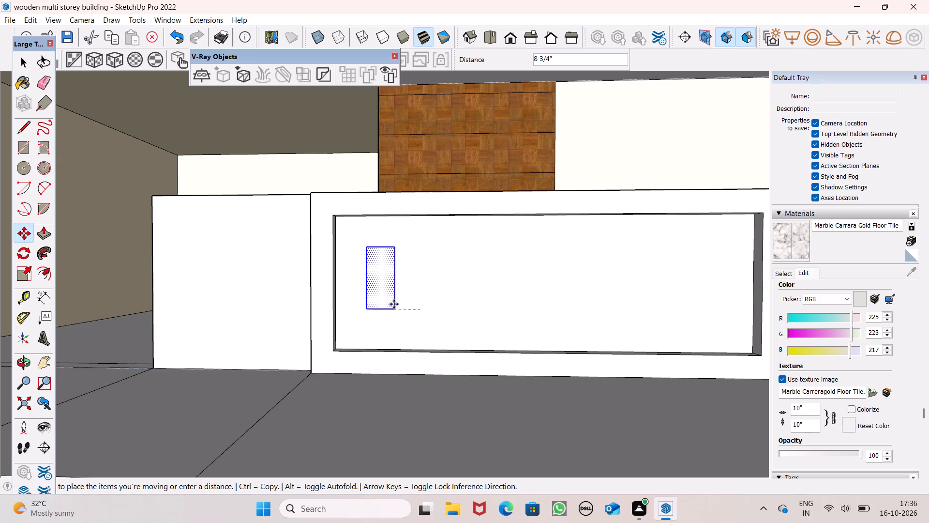
left_click_drag(394, 304, 393, 304)
Copy the rectangle twice horizontally along the recessed panel, spacing the copies about 1' 5" to 1' 7" apart.
left_click_drag(393, 309, 450, 311)
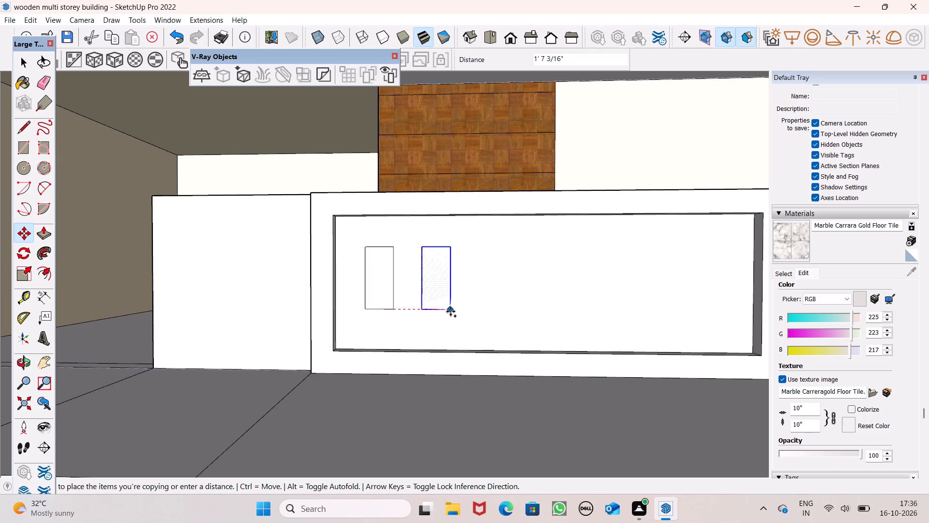
left_click_drag(450, 311, 448, 311)
left_click_drag(447, 312, 463, 312)
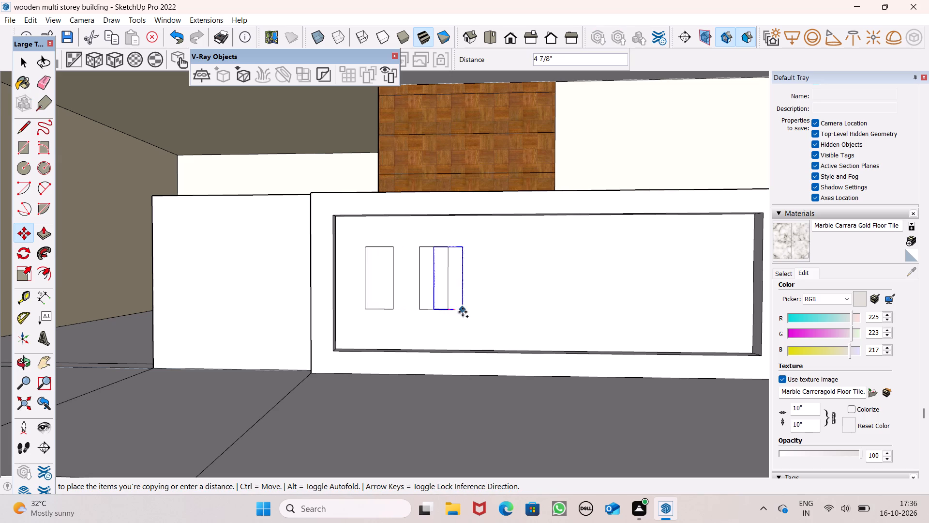
left_click_drag(463, 312, 499, 310)
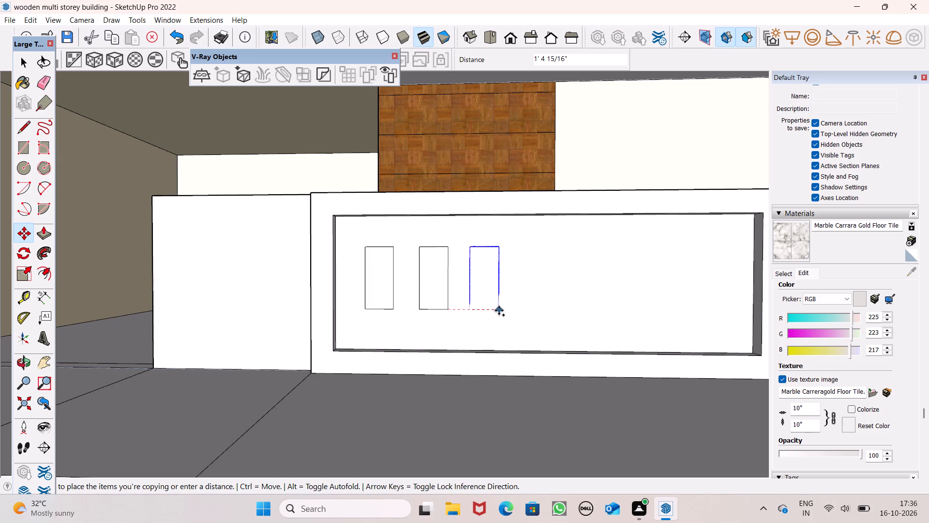
left_click_drag(499, 310, 499, 310)
key("space")
scroll(419, 280, "down", 5)
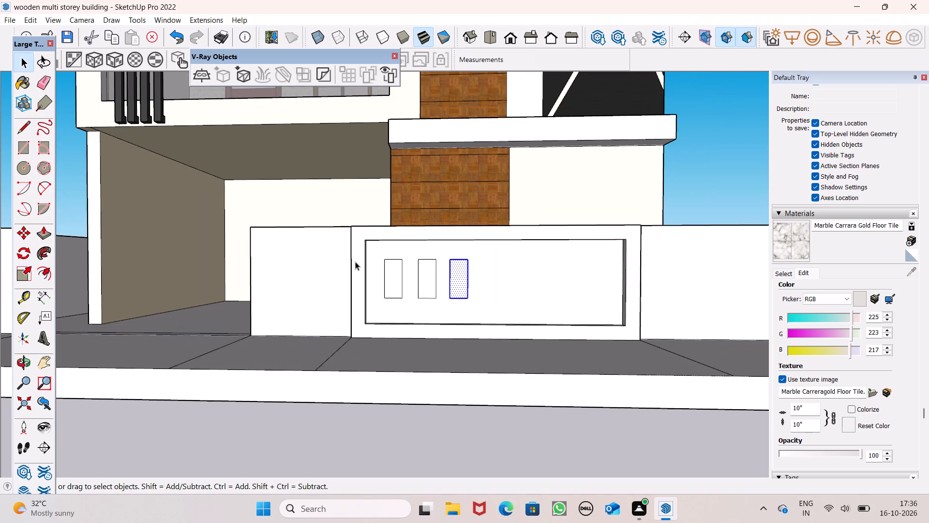
scroll(355, 263, "down", 3)
left_click(629, 187)
scroll(491, 246, "up", 2)
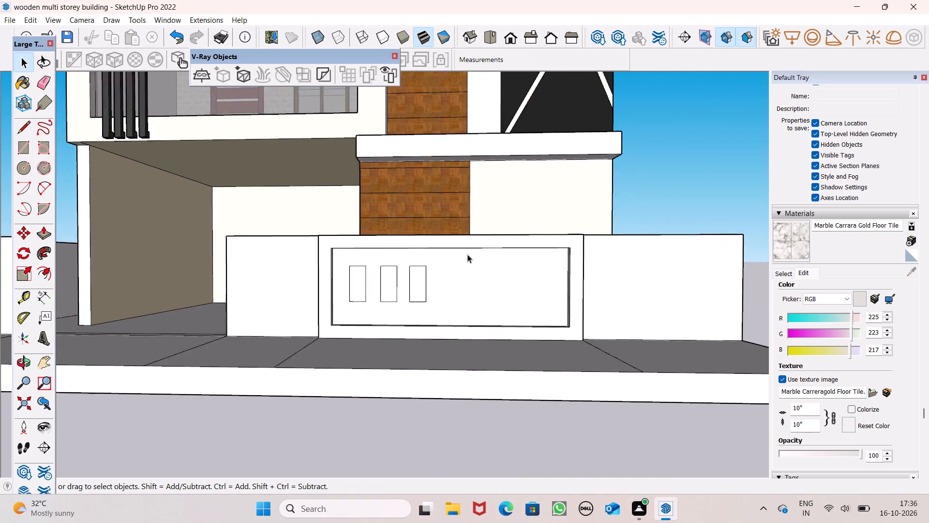
scroll(467, 254, "up", 3)
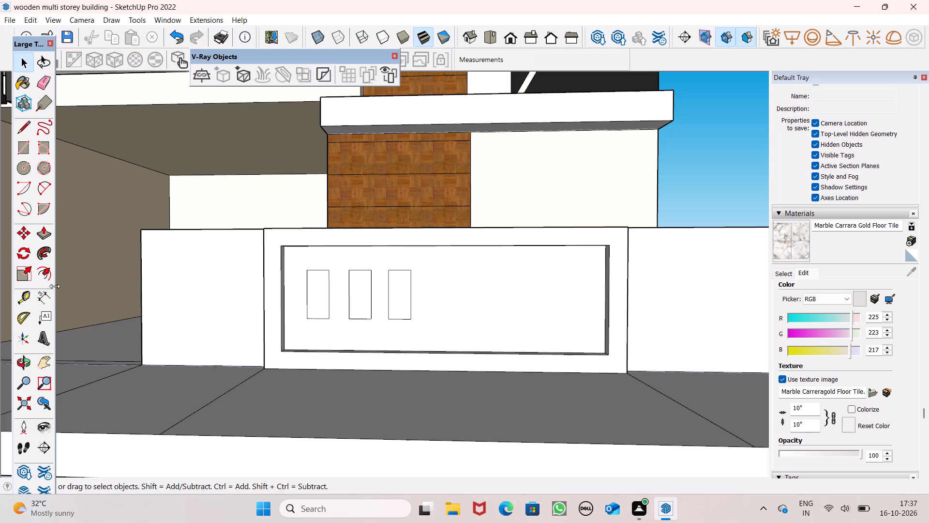
Offset the first rectangle's outline outward to form a narrow border around it.
left_click(45, 276)
scroll(293, 269, "up", 10)
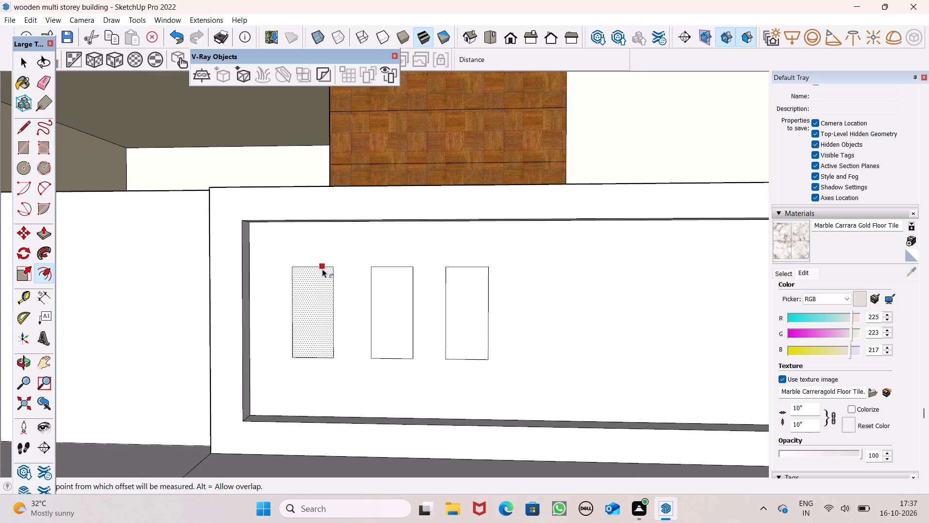
left_click_drag(322, 269, 325, 259)
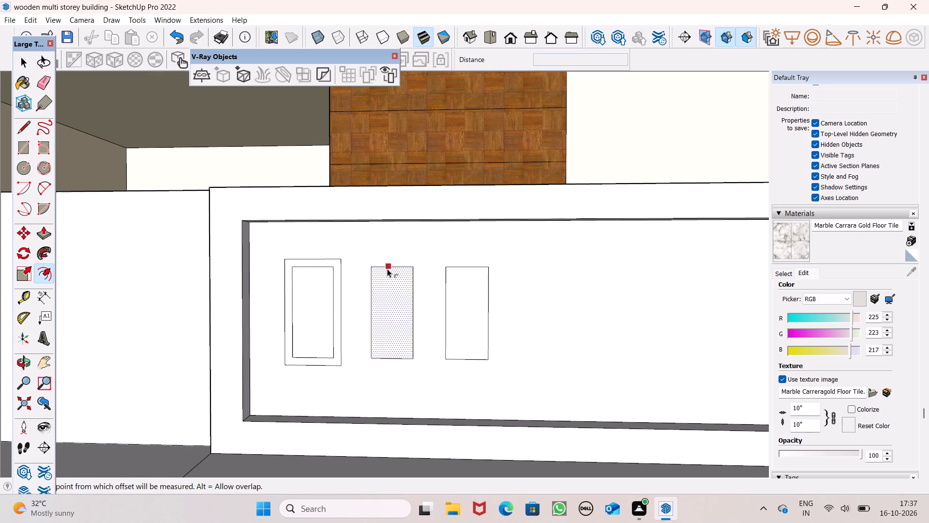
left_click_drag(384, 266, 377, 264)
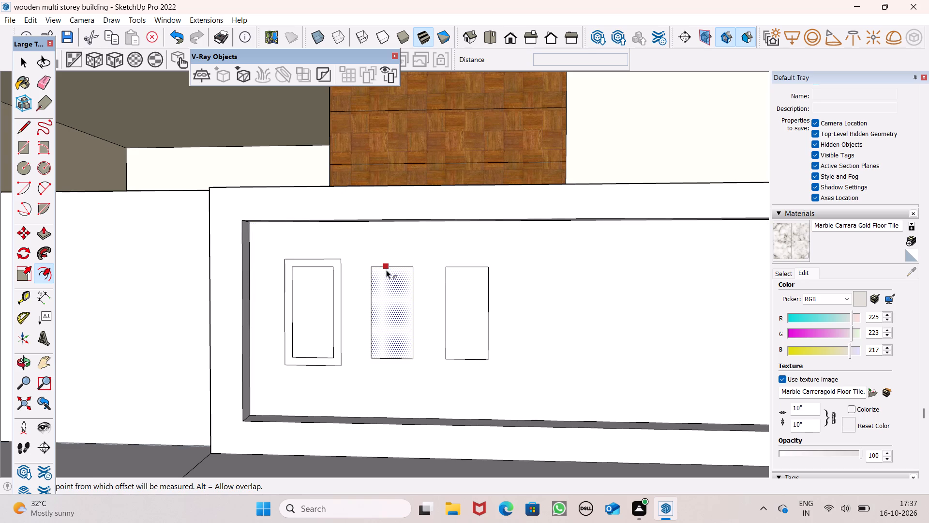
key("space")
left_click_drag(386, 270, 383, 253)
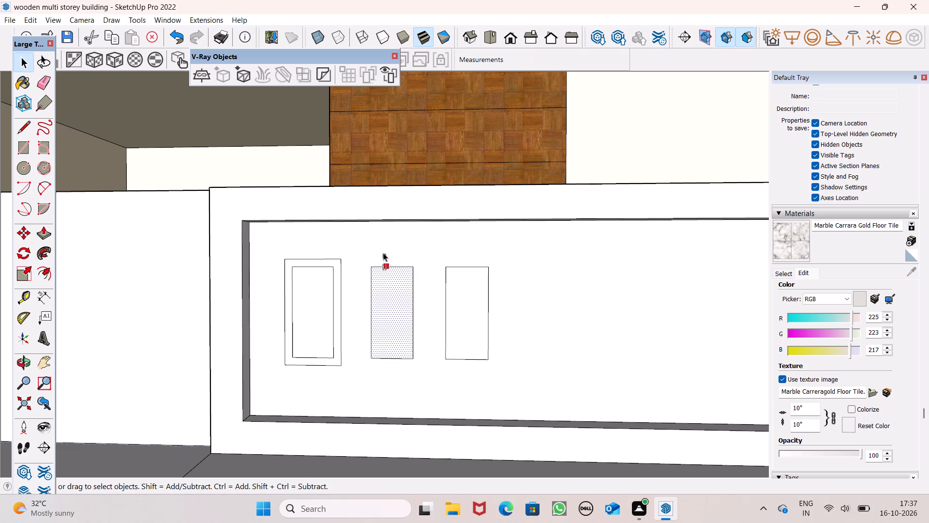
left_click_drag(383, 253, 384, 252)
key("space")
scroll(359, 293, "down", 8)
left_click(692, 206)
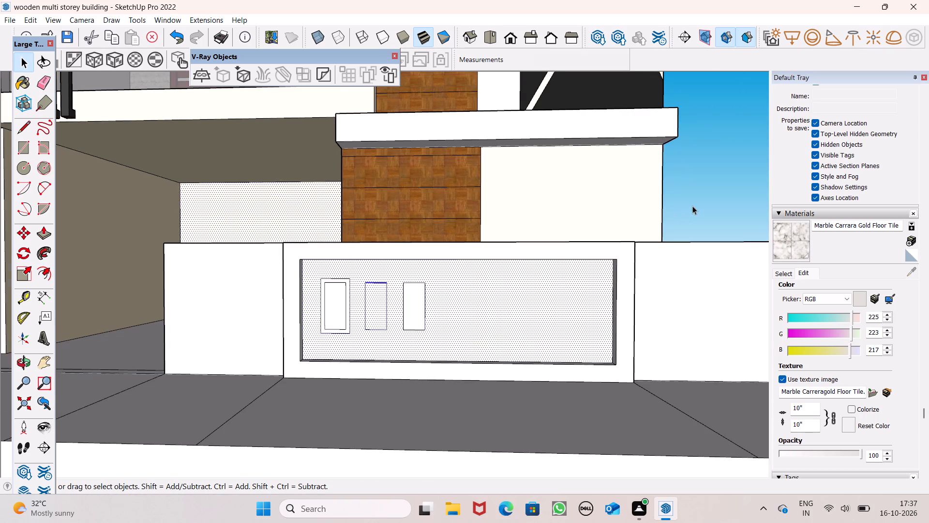
Offset the outlines of the second and third rectangles outward about 1 3/4" to match the first one's border.
scroll(524, 252, "up", 6)
scroll(271, 292, "up", 2)
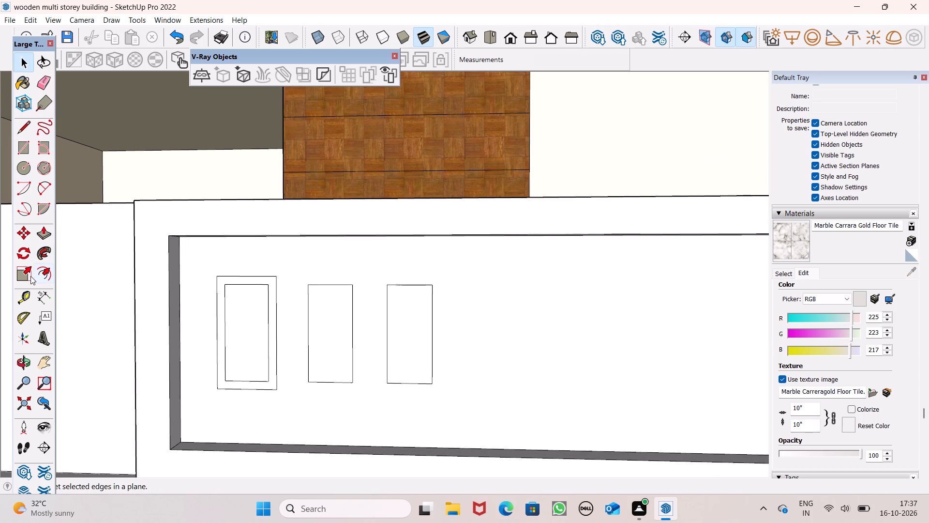
left_click(49, 271)
scroll(245, 255, "up", 6)
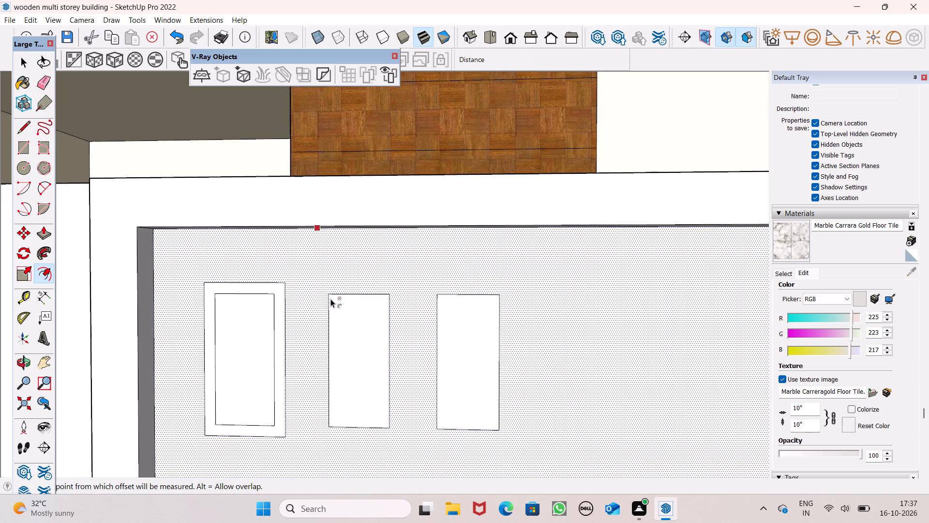
left_click_drag(341, 295, 337, 300)
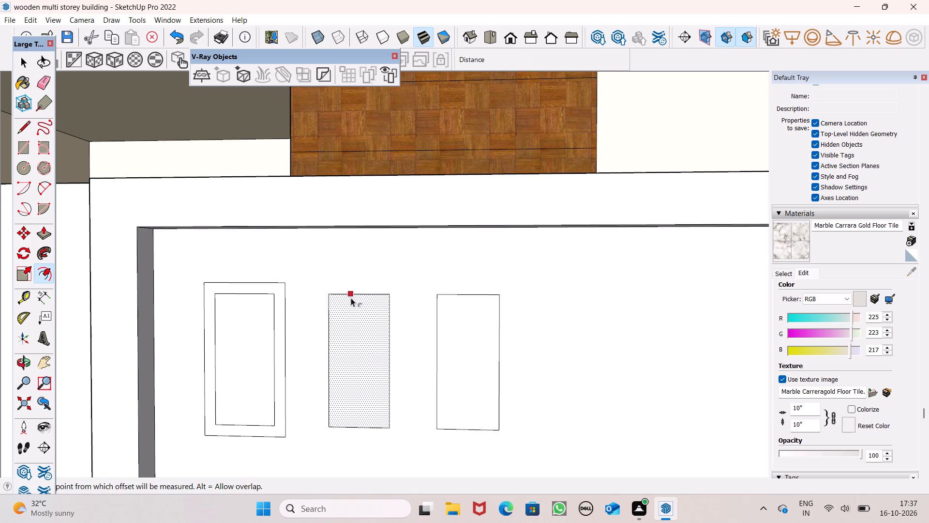
left_click_drag(347, 298, 327, 283)
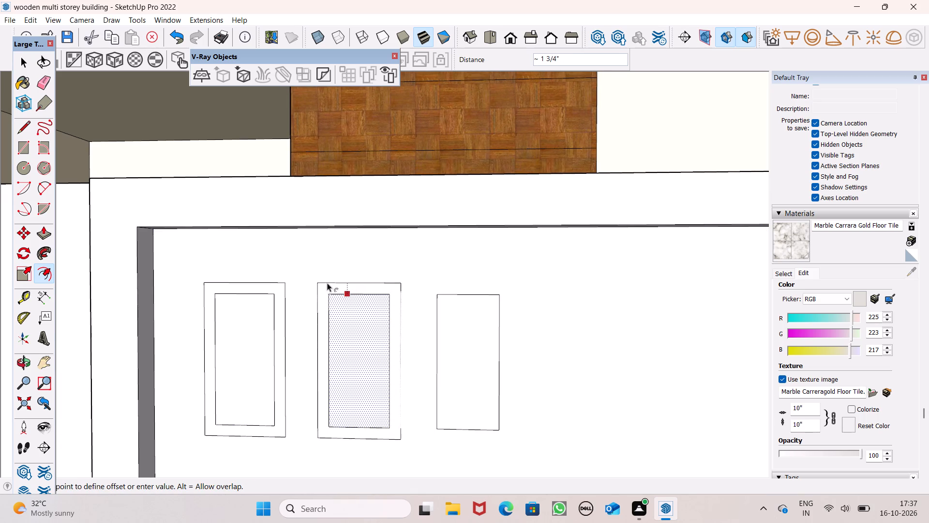
left_click_drag(327, 283, 285, 284)
left_click_drag(458, 296, 401, 286)
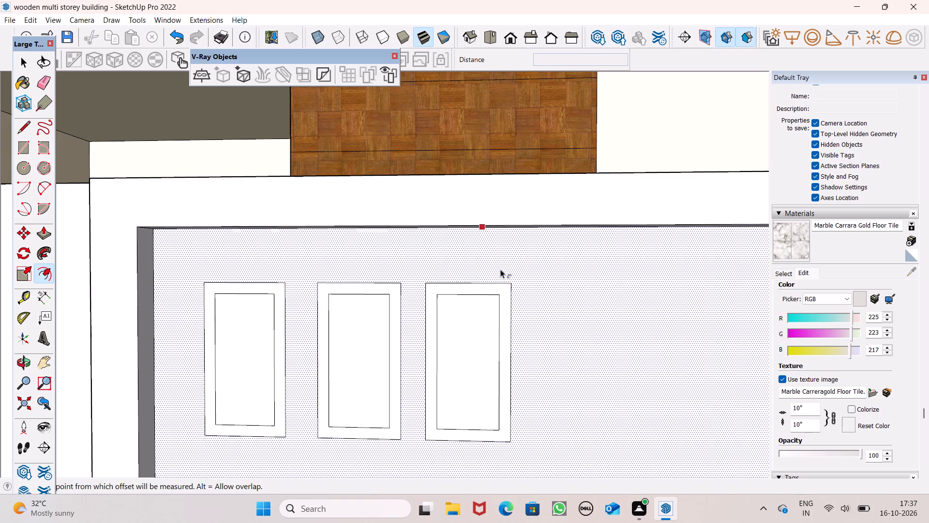
Pull the border frame around the first rectangle outward about 2 9/16" from the recessed panel.
scroll(552, 246, "down", 3)
left_click(43, 233)
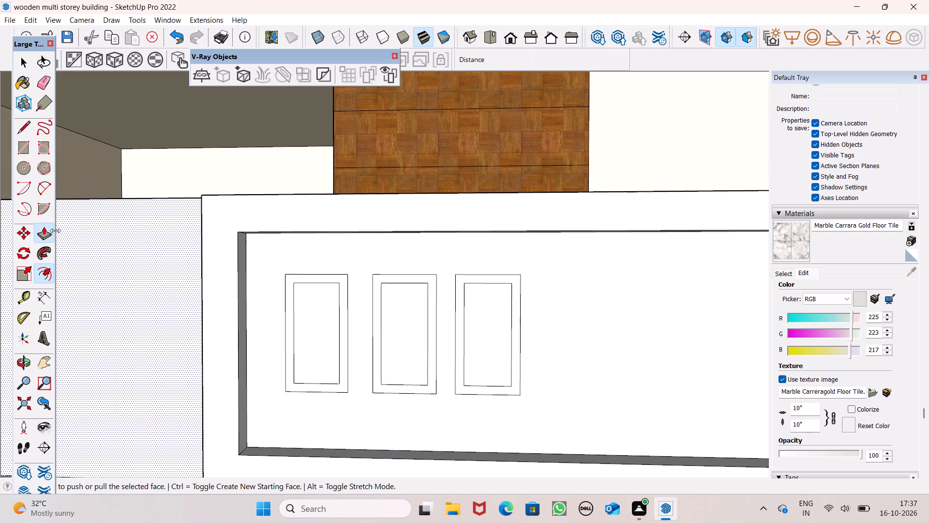
scroll(220, 287, "down", 3)
middle_click_drag(324, 360, 324, 400)
scroll(315, 372, "up", 5)
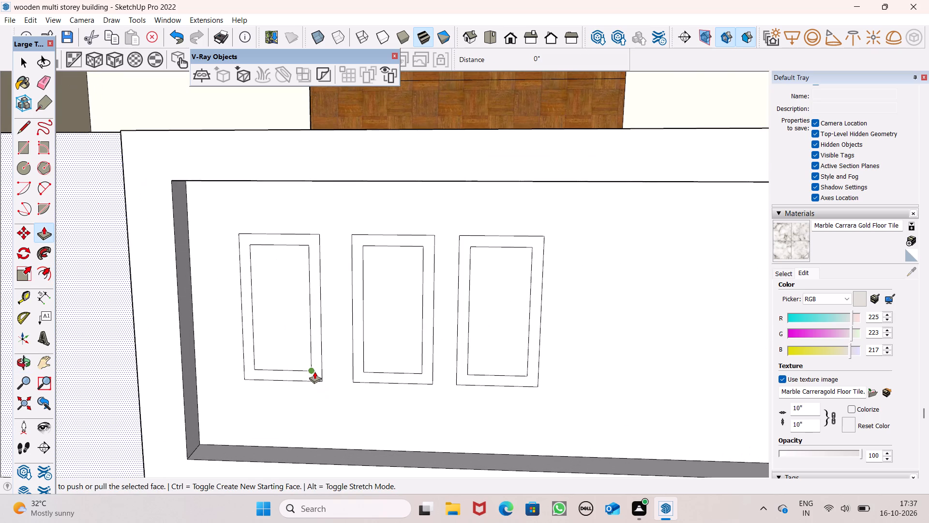
key("space")
key("space")
left_click(315, 372)
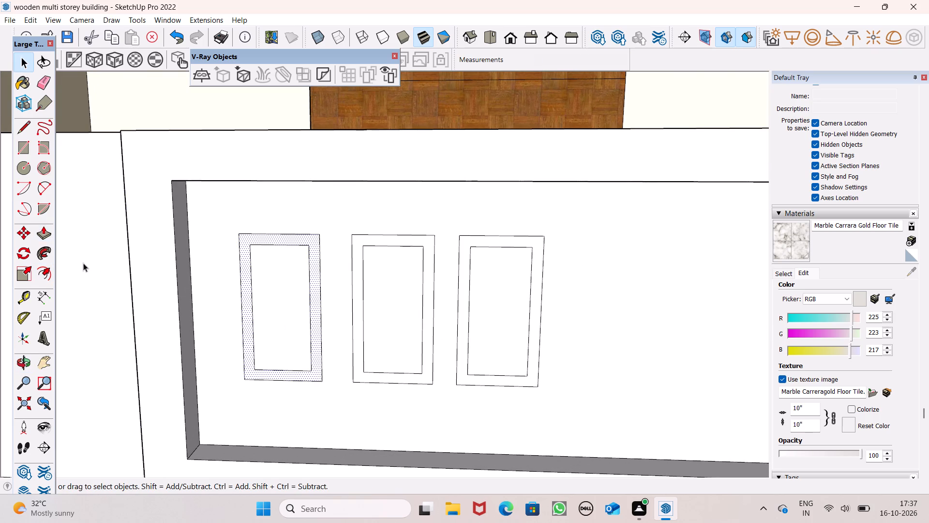
left_click(49, 239)
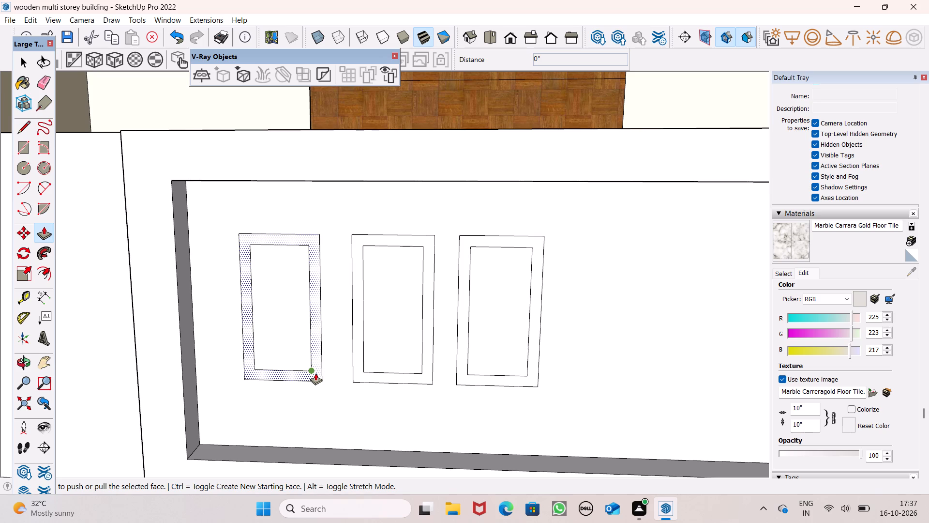
left_click_drag(315, 373, 316, 380)
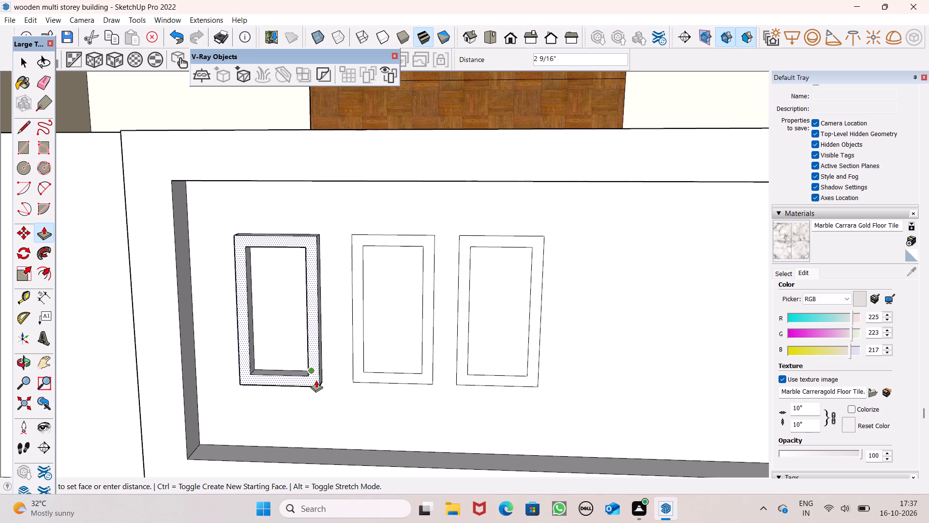
left_click_drag(316, 380, 316, 381)
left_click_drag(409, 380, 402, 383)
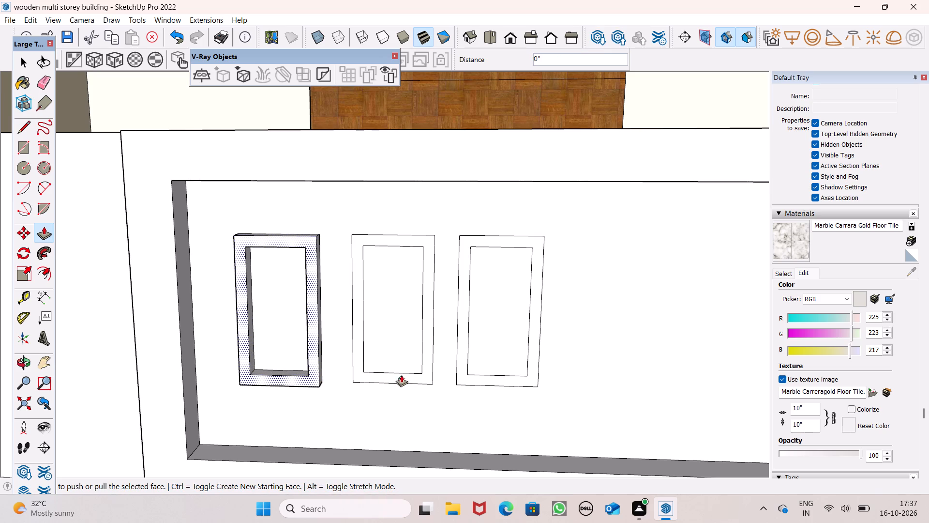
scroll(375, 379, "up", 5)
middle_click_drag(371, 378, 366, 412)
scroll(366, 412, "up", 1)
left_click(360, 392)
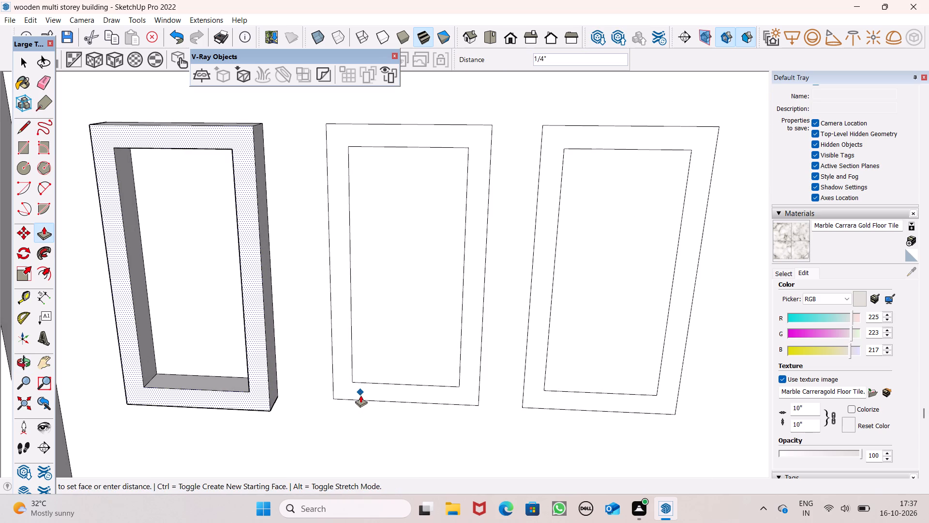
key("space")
Pull the border frame around the second rectangle outward from the recessed panel to match the first frame's depth.
left_click(347, 393)
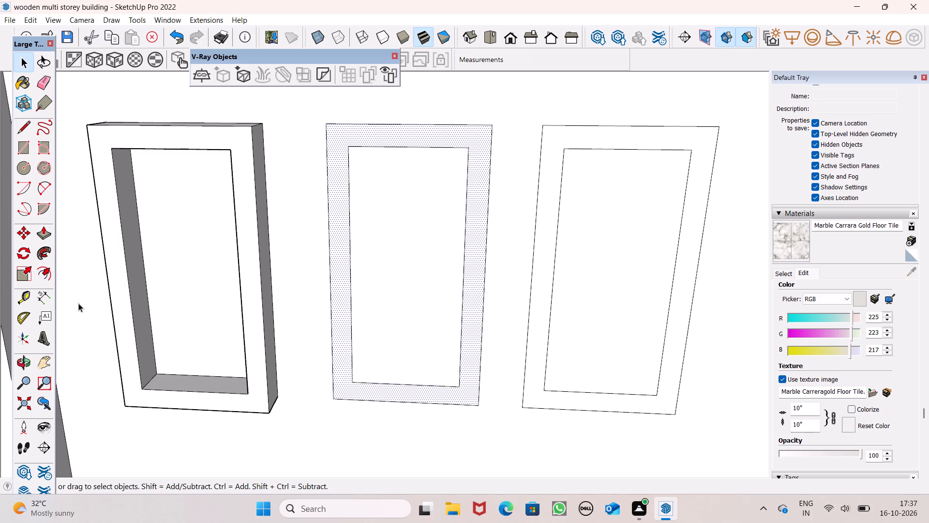
left_click(42, 228)
left_click_drag(343, 376, 342, 383)
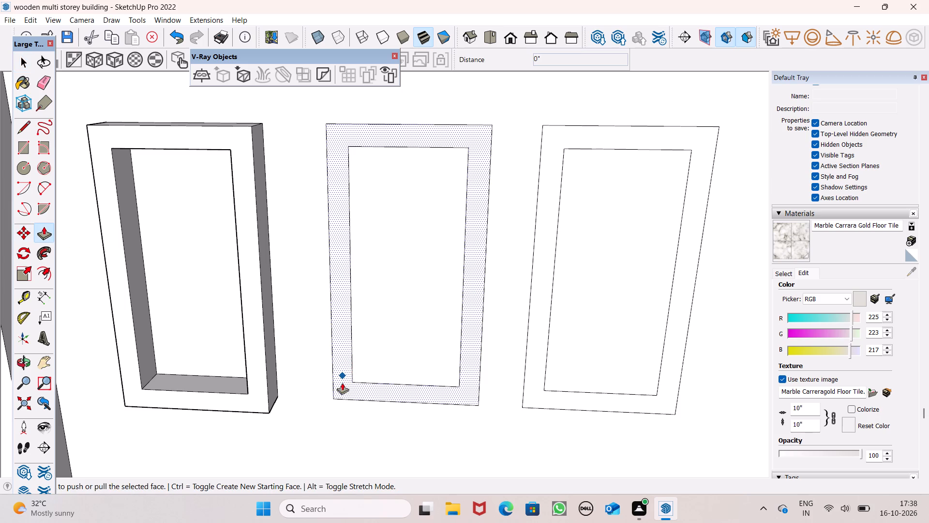
left_click_drag(342, 383, 274, 385)
left_click_drag(348, 388, 274, 396)
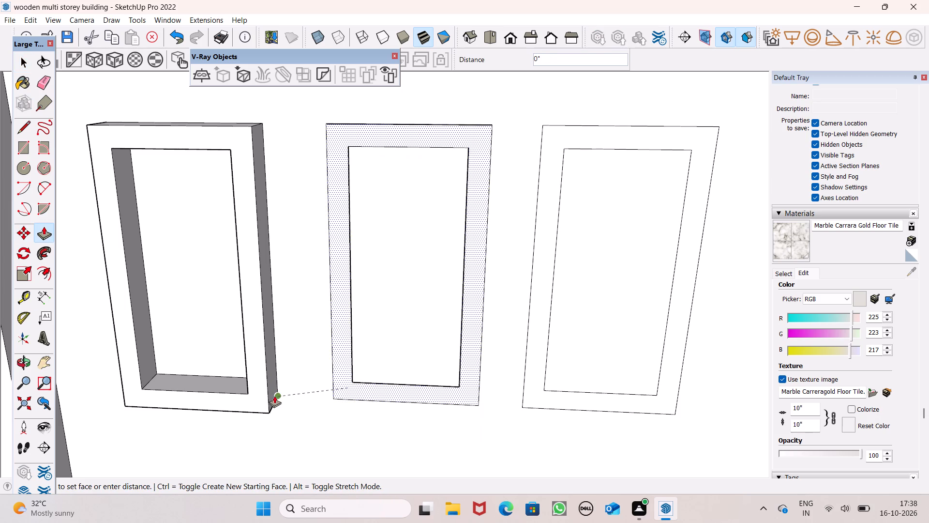
left_click_drag(274, 396, 264, 395)
scroll(241, 308, "down", 3)
key("space")
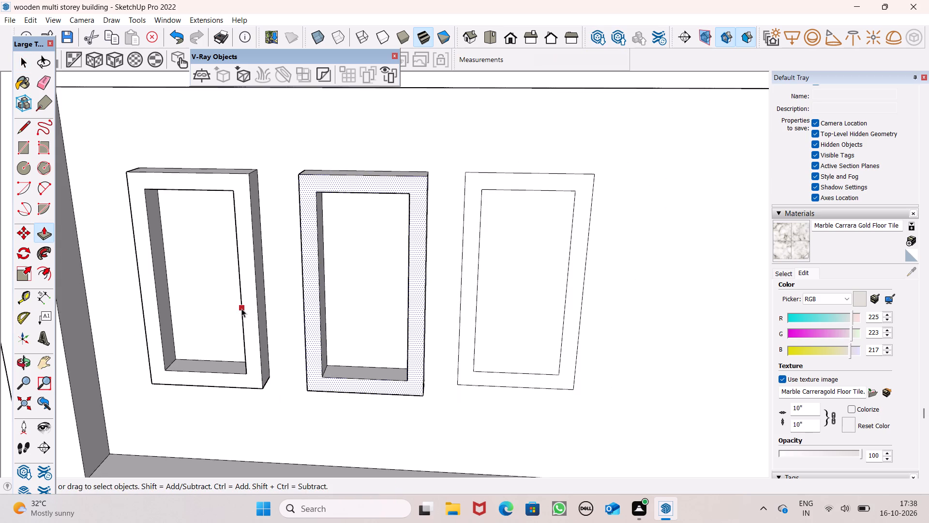
scroll(241, 315, "down", 7)
scroll(284, 327, "down", 13)
left_click(667, 254)
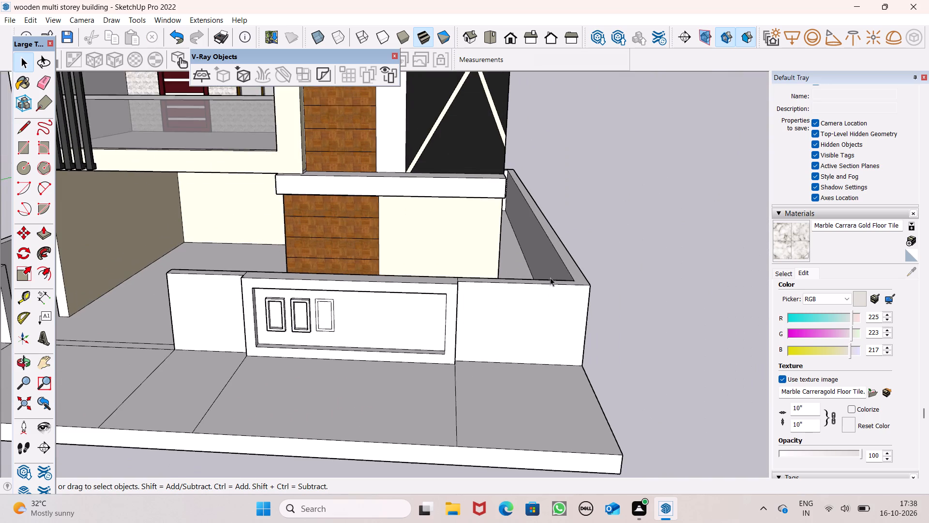
Pull the border frame around the third rectangle outward about 3 1/16" from the recessed panel, in line with the second frame.
scroll(376, 314, "up", 14)
scroll(282, 335, "up", 4)
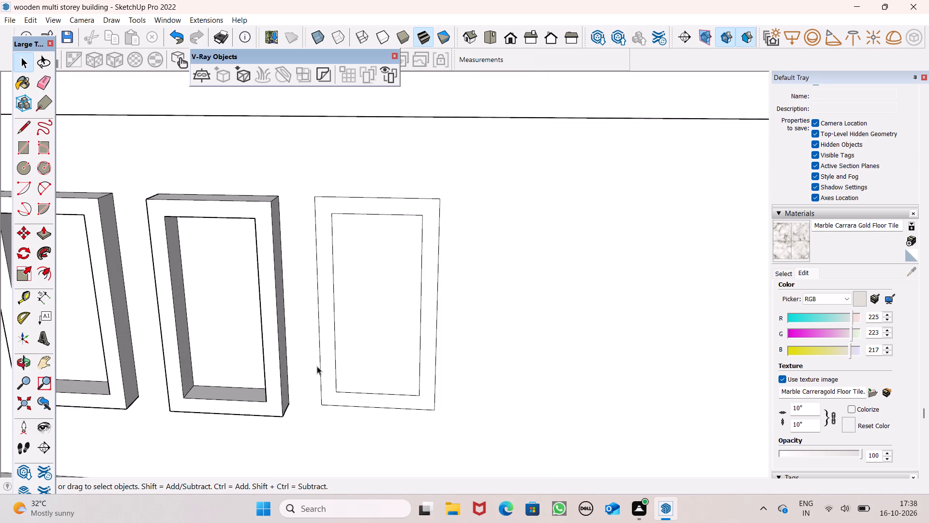
left_click(330, 363)
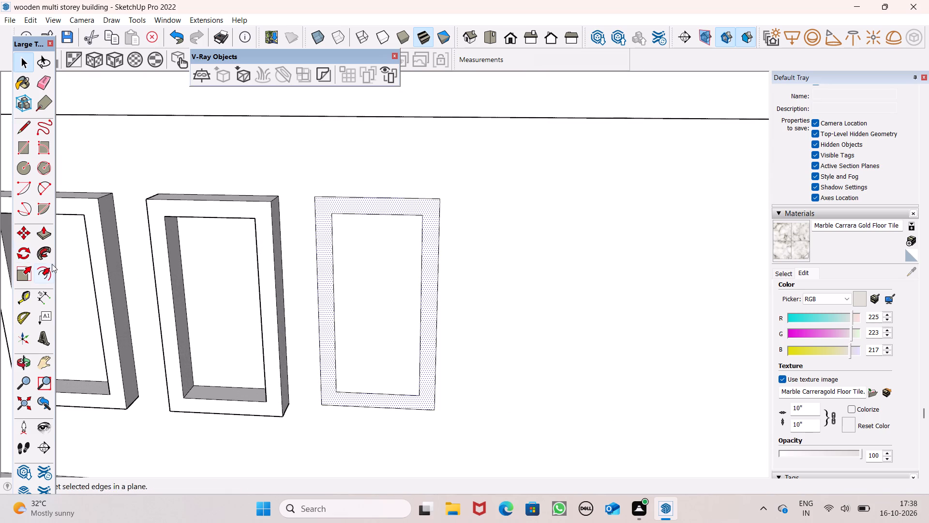
left_click(36, 234)
scroll(287, 332, "up", 2)
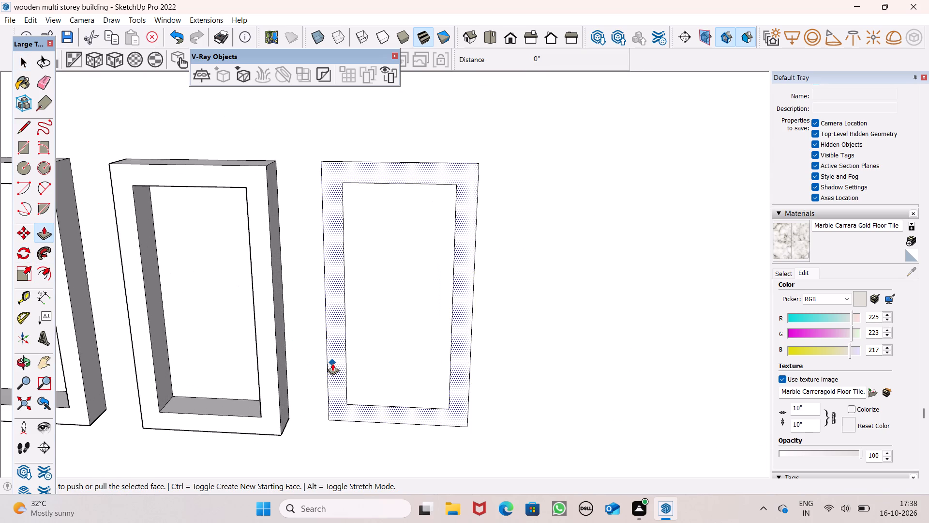
left_click_drag(332, 363, 279, 377)
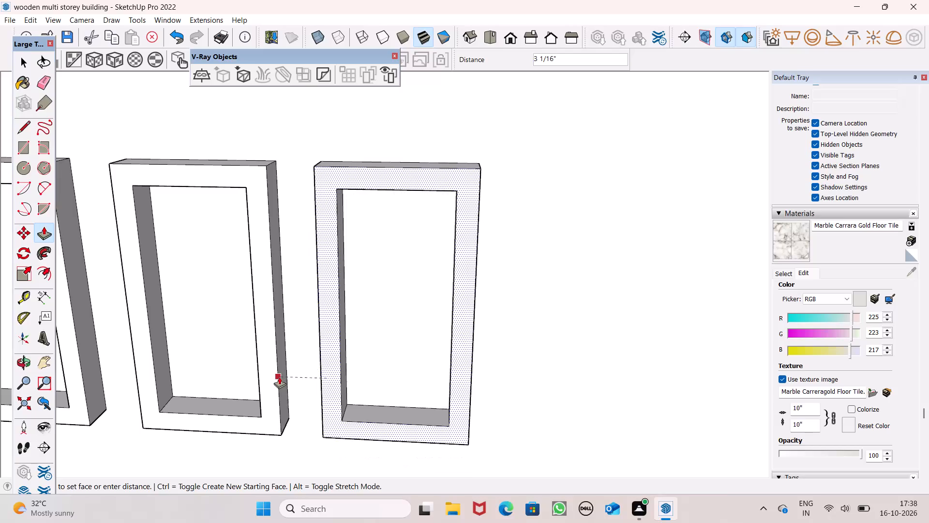
left_click_drag(279, 377, 273, 373)
scroll(235, 297, "down", 3)
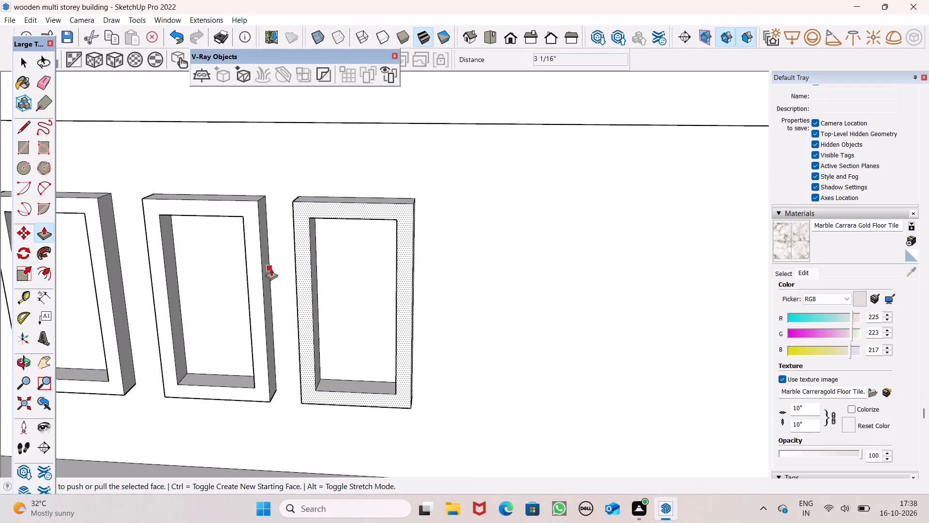
scroll(275, 271, "down", 6)
key("space")
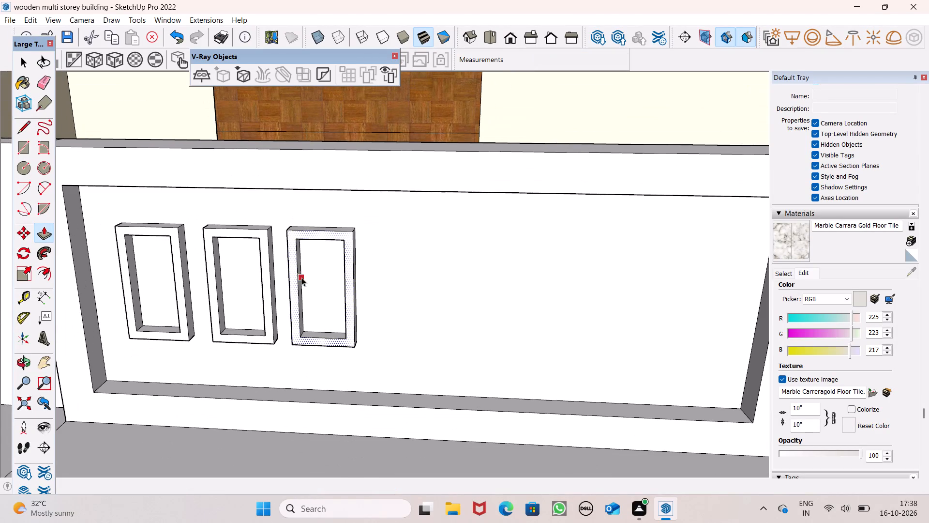
scroll(302, 282, "down", 1)
Draw a narrow vertical rectangle about 2 1/4" by 3' 9 1/8" spanning the recessed panel's full height, on the empty side beyond the frames.
middle_click_drag(345, 308, 382, 236)
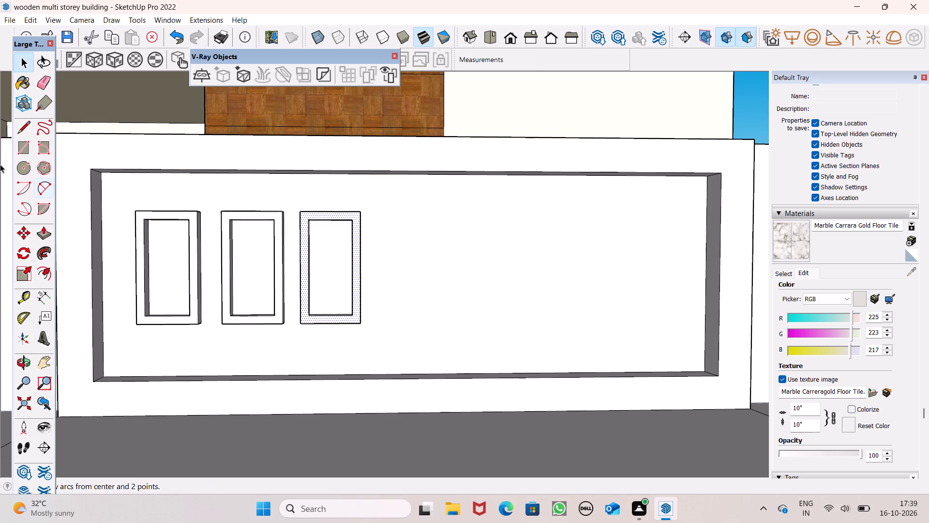
left_click(23, 152)
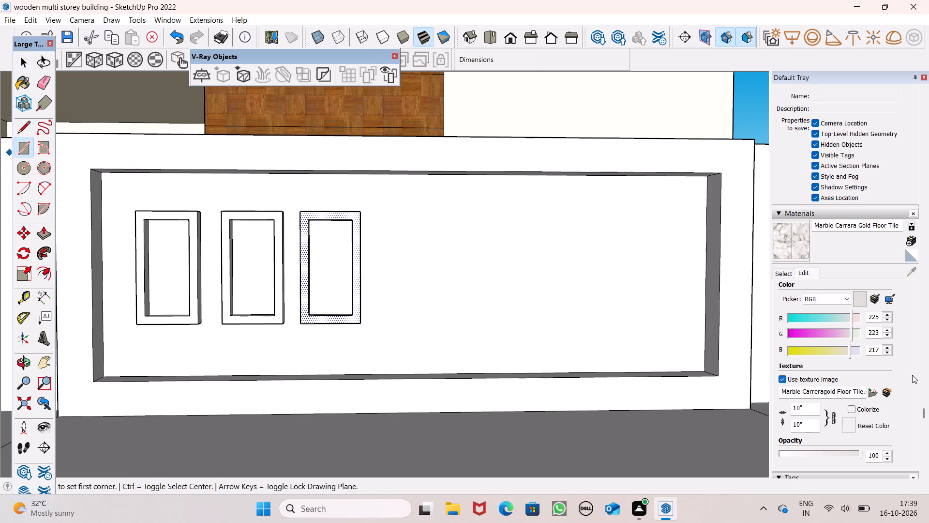
scroll(477, 318, "down", 2)
scroll(401, 263, "down", 4)
key("space")
left_click(668, 132)
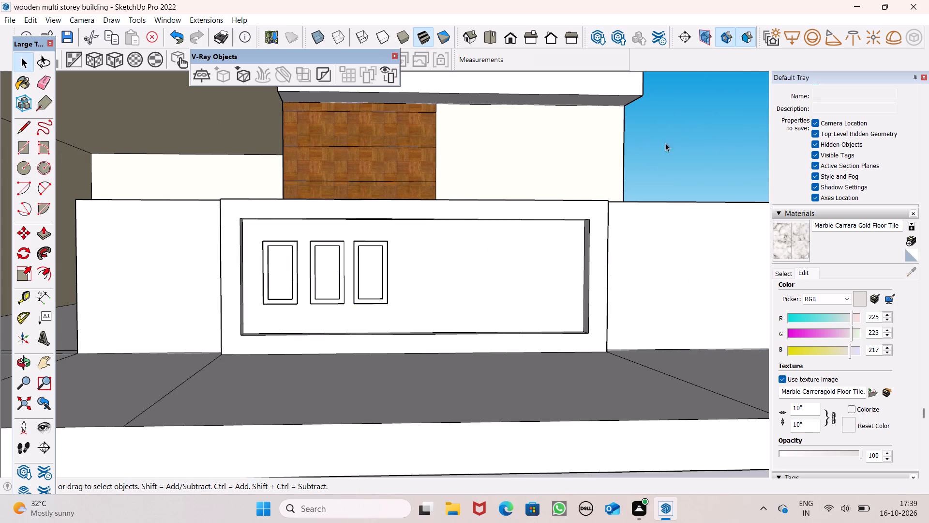
middle_click_drag(654, 186, 660, 139)
scroll(576, 231, "up", 1)
middle_click_drag(578, 288, 580, 306)
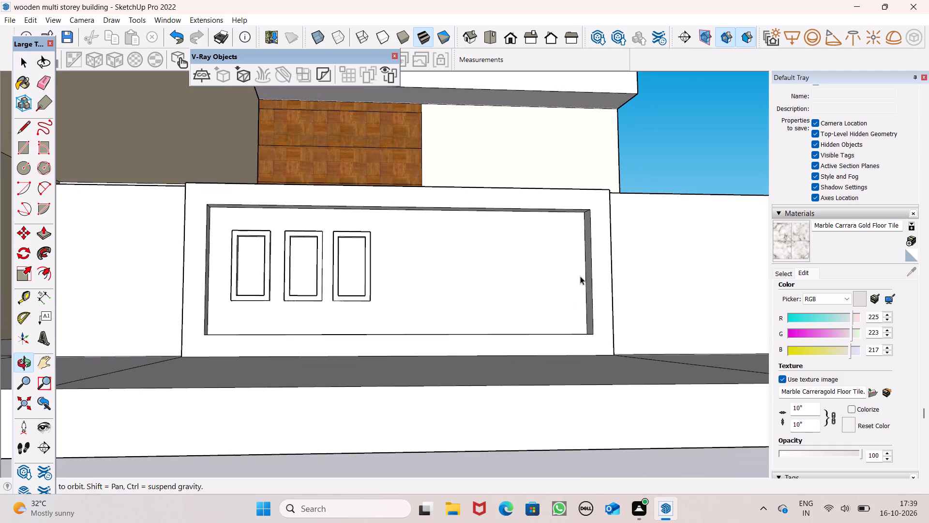
scroll(568, 268, "up", 1)
left_click(31, 148)
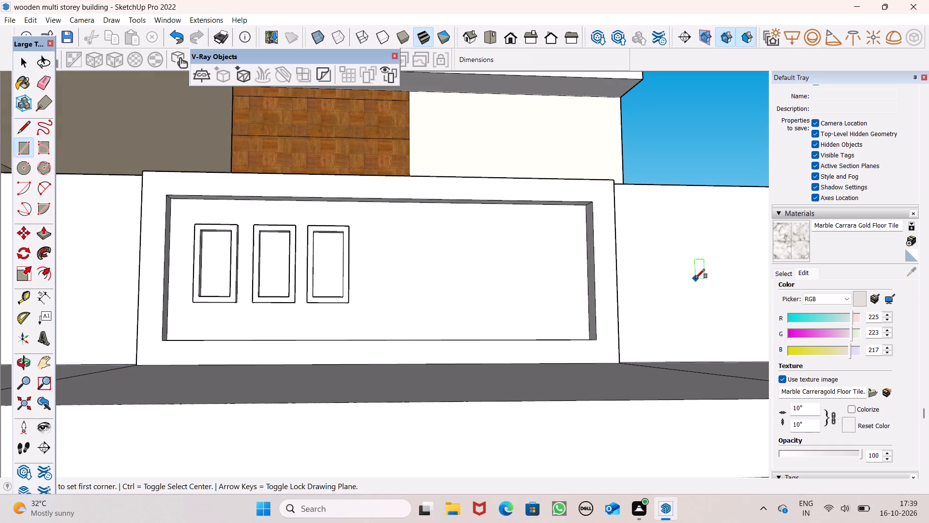
scroll(547, 221, "up", 5)
left_click(472, 194)
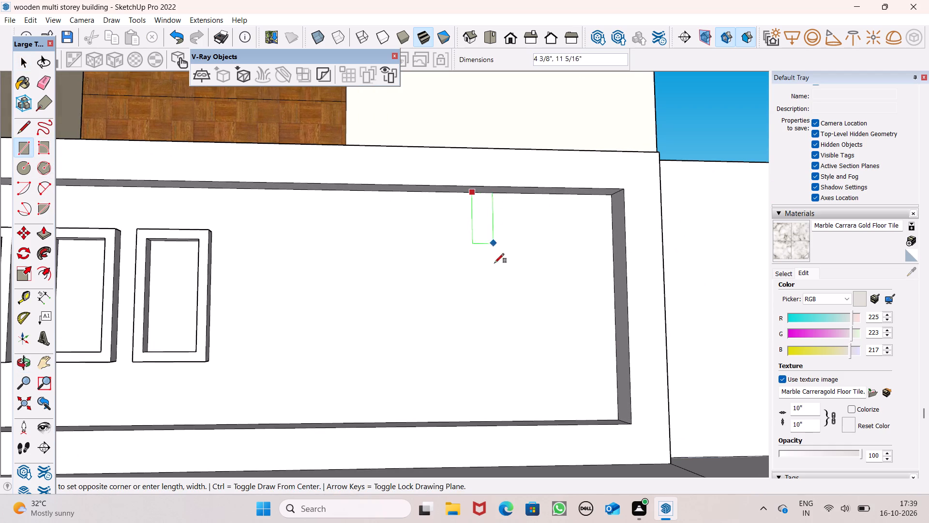
middle_click_drag(494, 388, 486, 443)
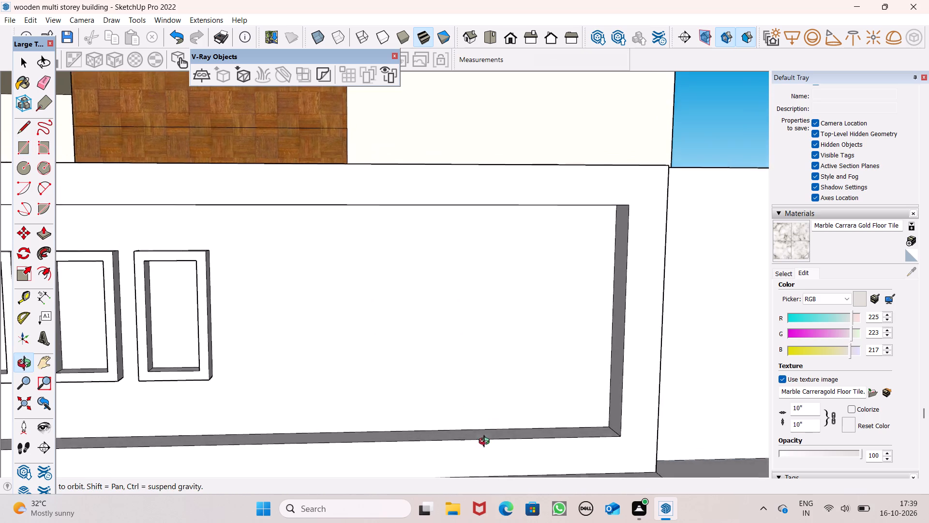
middle_click_drag(486, 443, 486, 444)
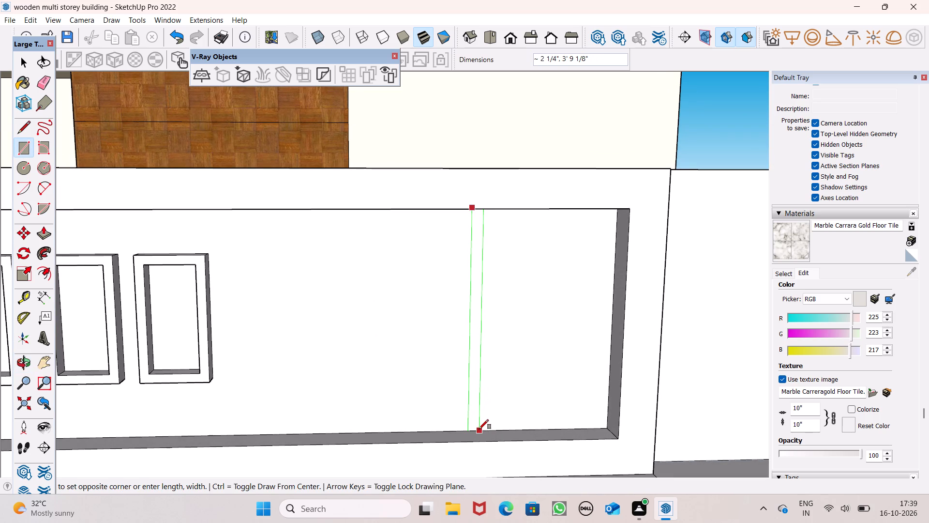
left_click(479, 429)
key("space")
Copy the vertical strip twice horizontally toward the recessed panel's nearer end, spacing the copies about 5" apart.
double_click(472, 418)
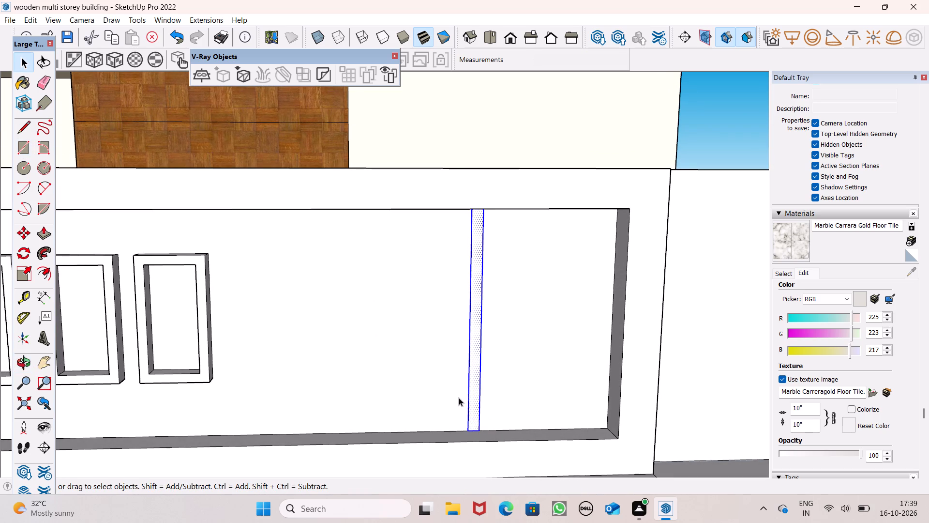
key("m")
key("Return")
left_click_drag(481, 383, 504, 384)
left_click_drag(505, 384, 515, 385)
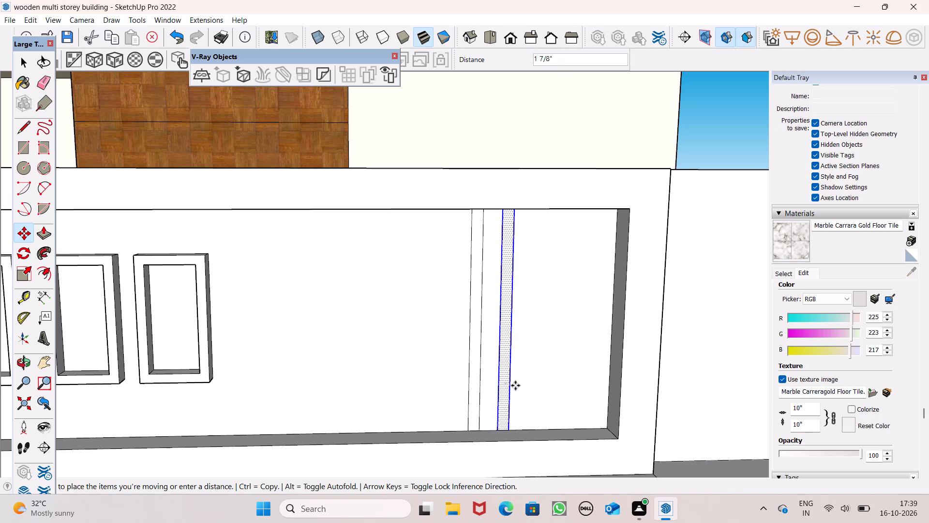
left_click_drag(515, 385, 529, 387)
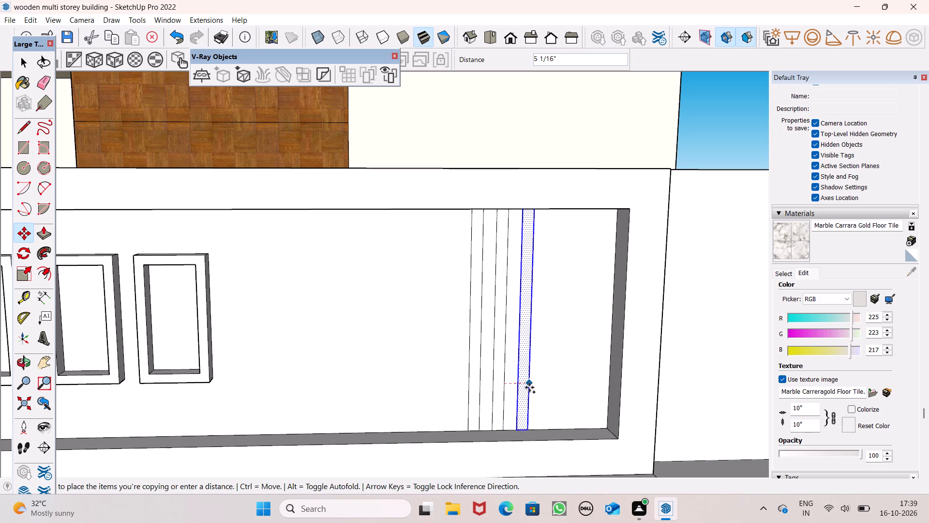
left_click_drag(529, 387, 530, 387)
key("space")
left_click(707, 147)
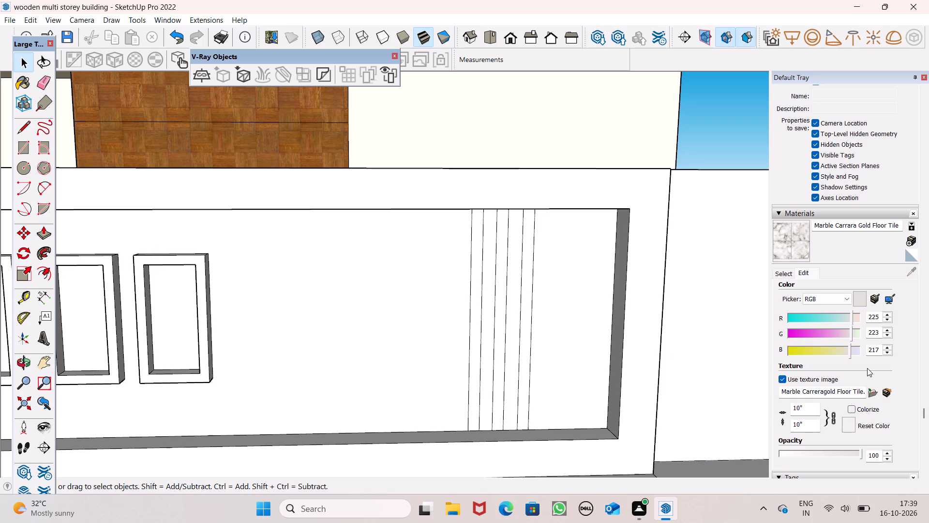
Paint the three vertical strips pale yellow with Color E02 from the Colors material collection.
left_click_drag(781, 269, 781, 275)
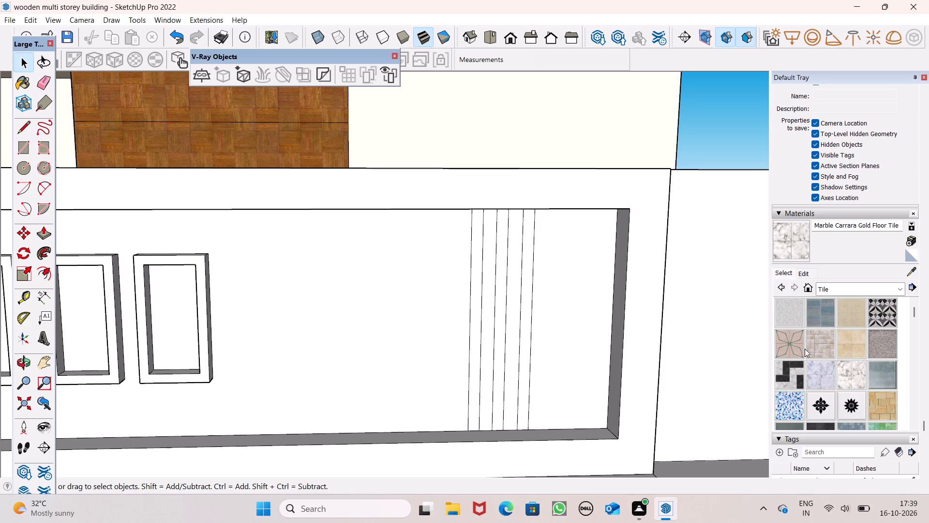
left_click(840, 293)
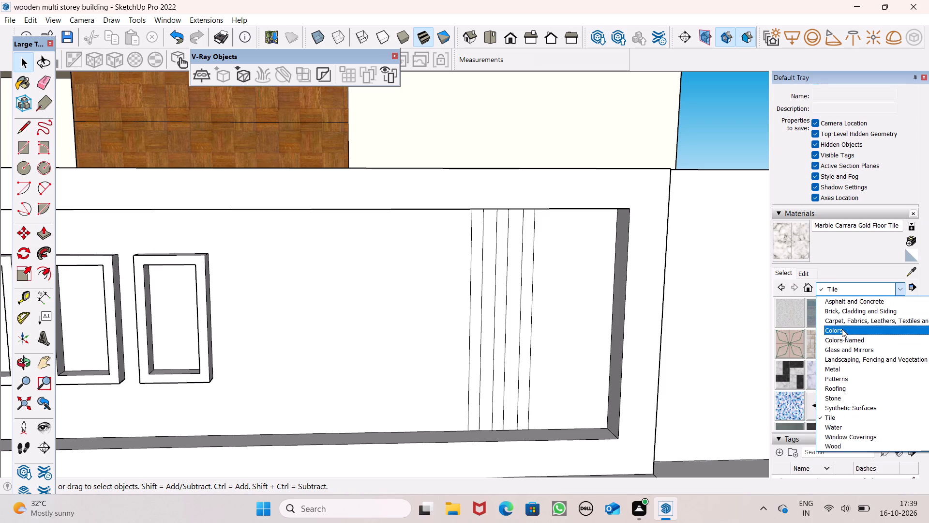
left_click(842, 328)
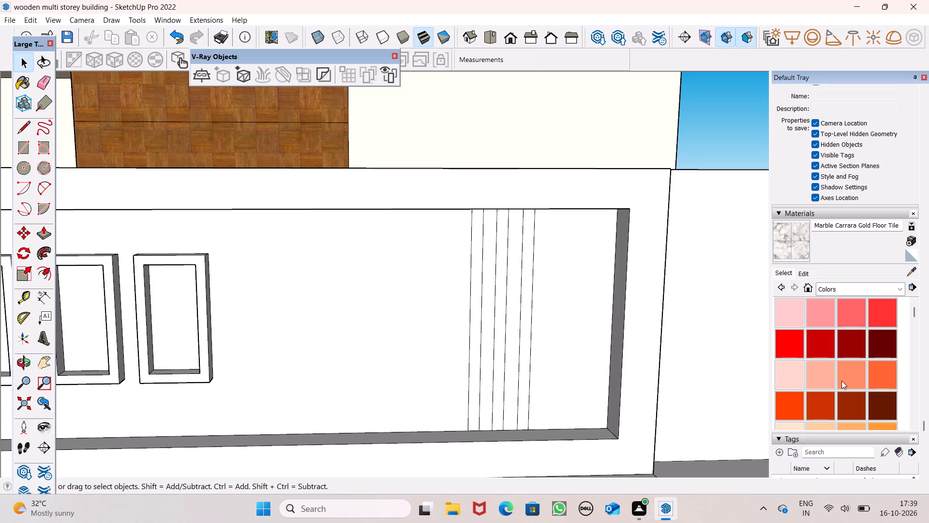
scroll(840, 378, "down", 3)
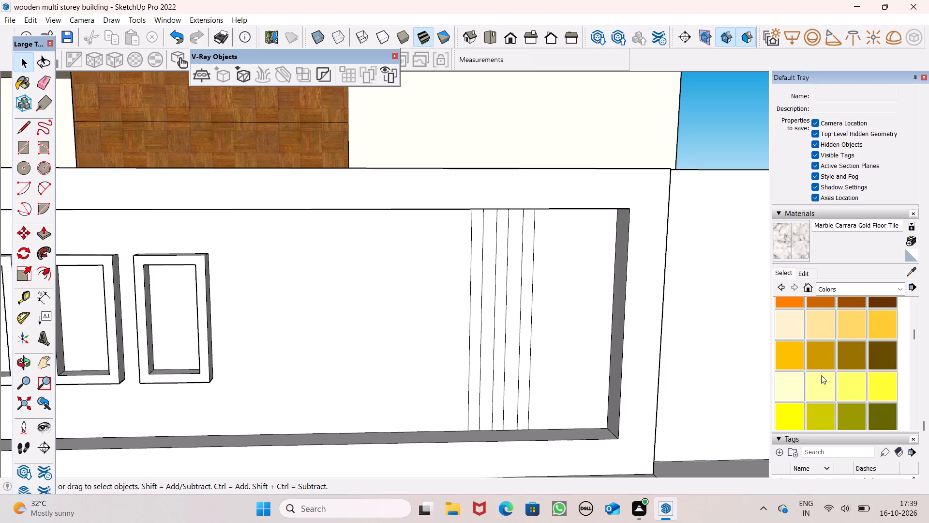
left_click(814, 384)
scroll(467, 377, "up", 3)
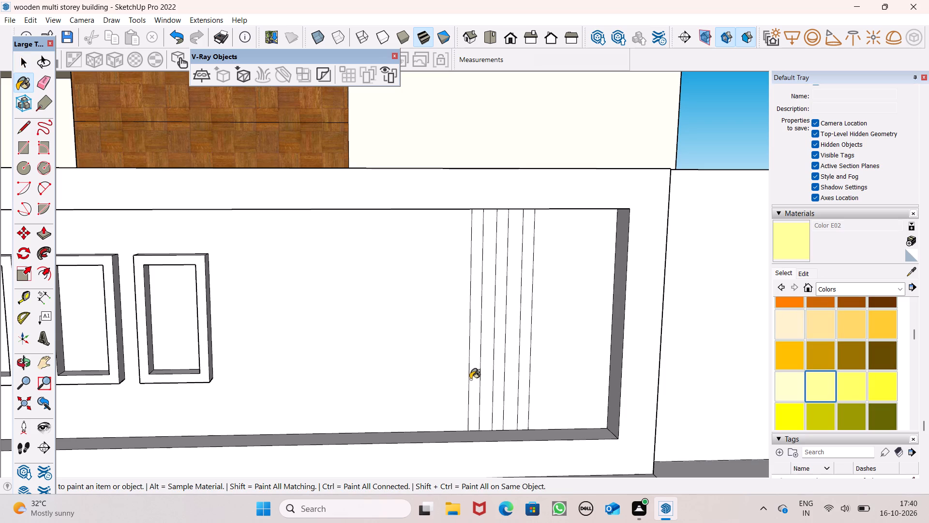
left_click(475, 378)
scroll(510, 374, "up", 4)
left_click(506, 381)
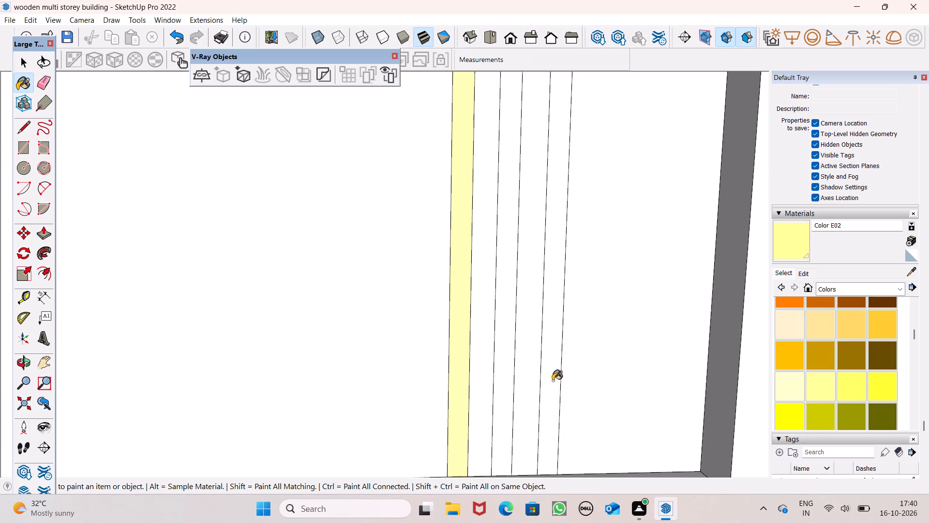
left_click(553, 381)
Pull each of the three pale yellow vertical strips outward about 1 9/16" from the recessed panel.
scroll(554, 326, "down", 2)
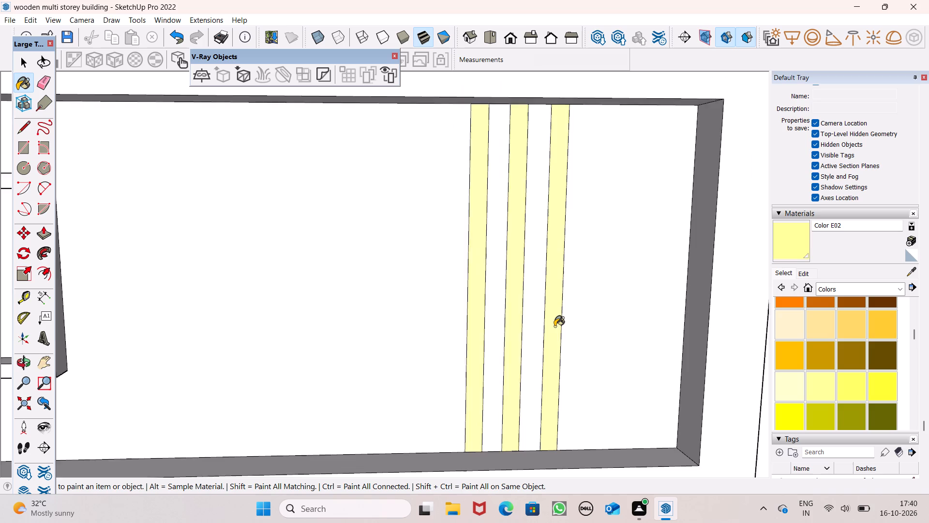
scroll(554, 326, "down", 4)
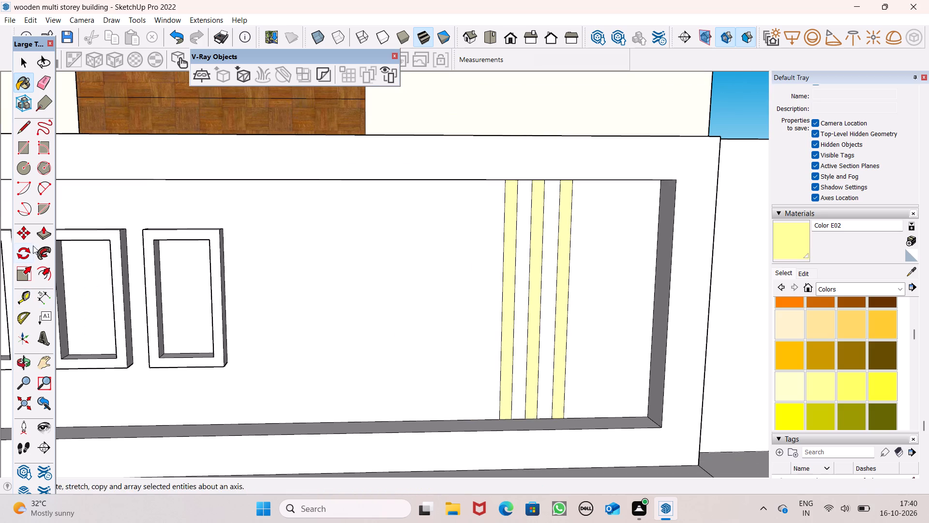
left_click(44, 231)
scroll(432, 361, "down", 1)
middle_click_drag(482, 385, 513, 462)
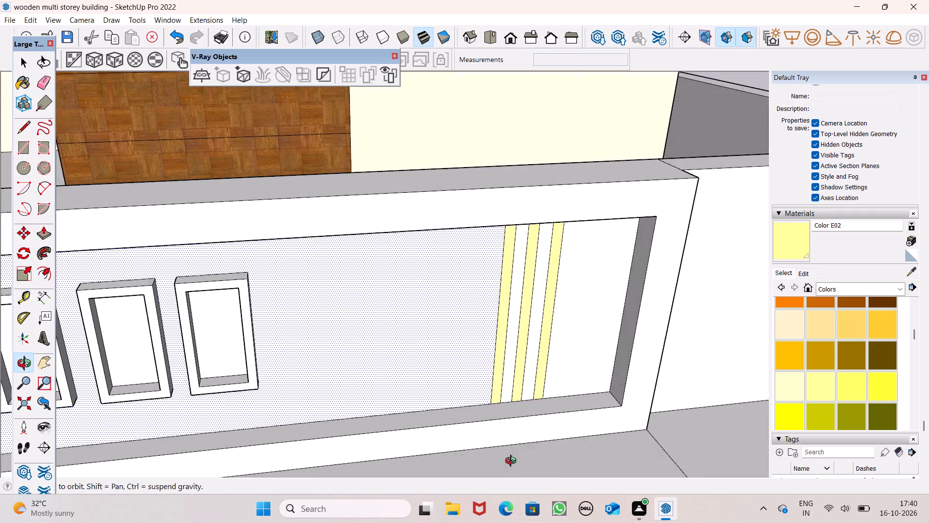
middle_click_drag(513, 462, 513, 462)
scroll(524, 416, "up", 4)
left_click_drag(487, 391, 487, 397)
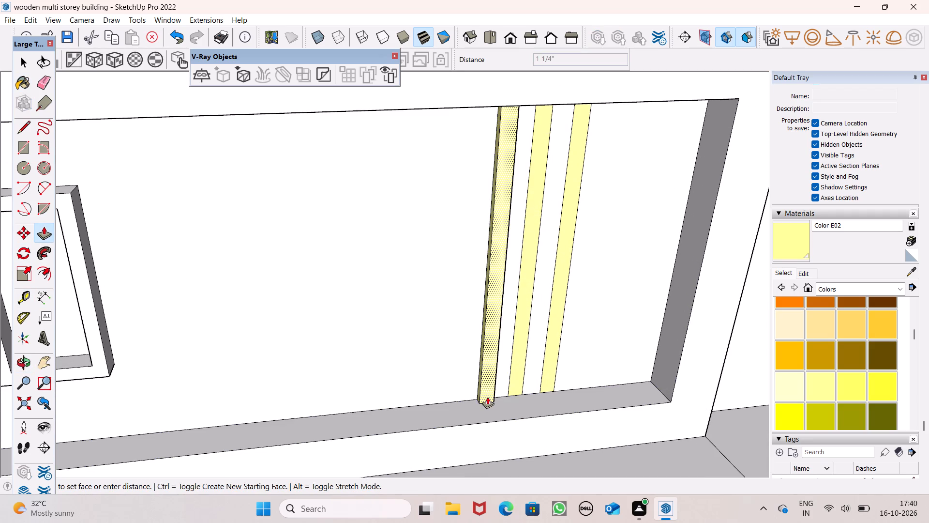
left_click_drag(487, 397, 488, 398)
left_click_drag(512, 384, 490, 396)
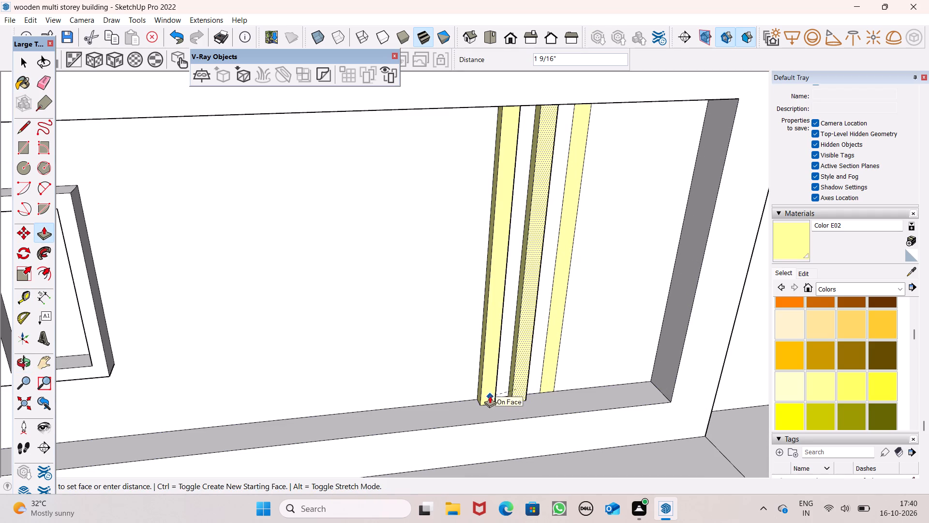
left_click_drag(490, 396, 491, 395)
left_click_drag(550, 376, 523, 391)
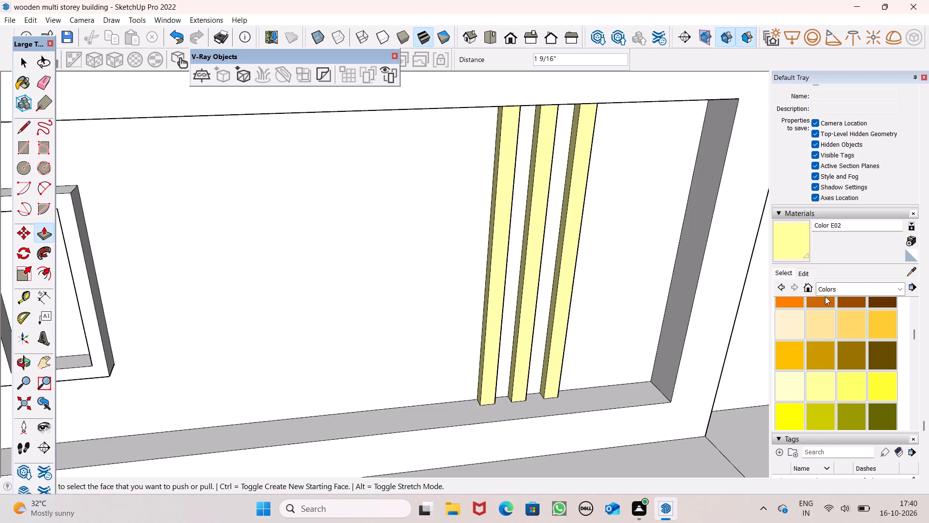
Paint the recessed panel's back face, including the gaps between the yellow strips, dark grey with Color M06.
left_click(835, 288)
left_click(797, 334)
scroll(791, 349, "down", 8)
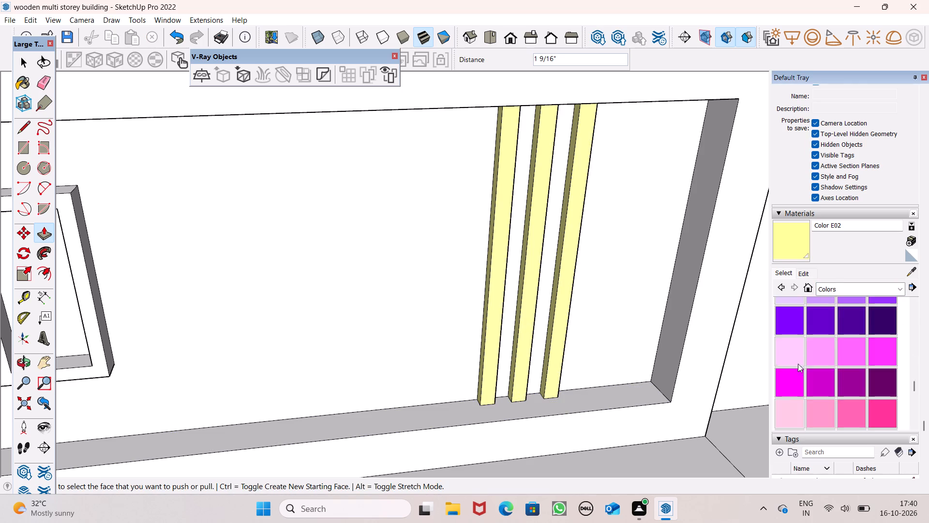
scroll(798, 364, "down", 6)
scroll(819, 283, "up", 3)
scroll(862, 302, "down", 1)
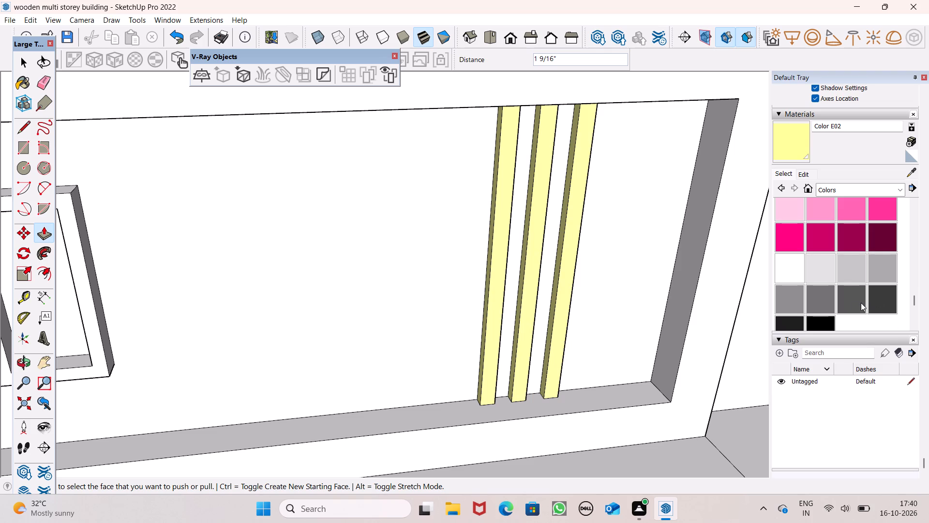
left_click(853, 305)
left_click(614, 304)
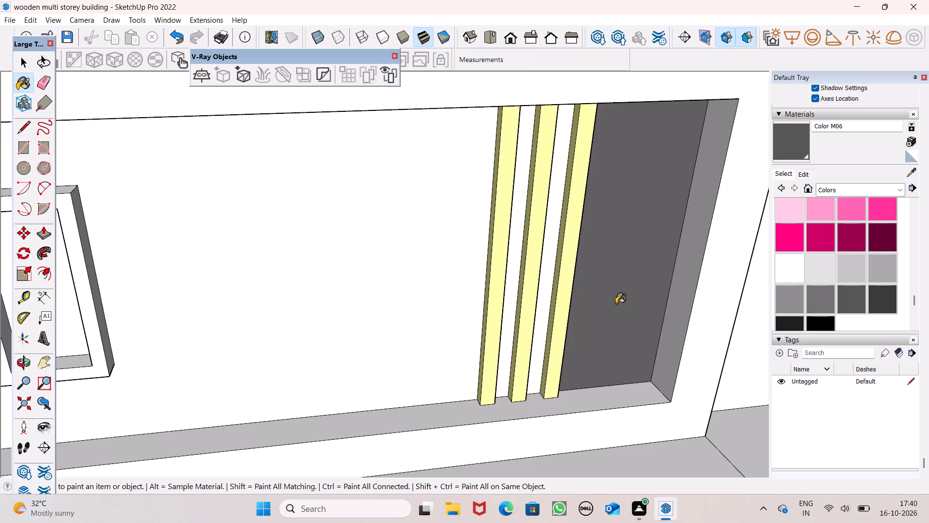
scroll(616, 303, "down", 1)
left_click(462, 306)
scroll(527, 292, "up", 4)
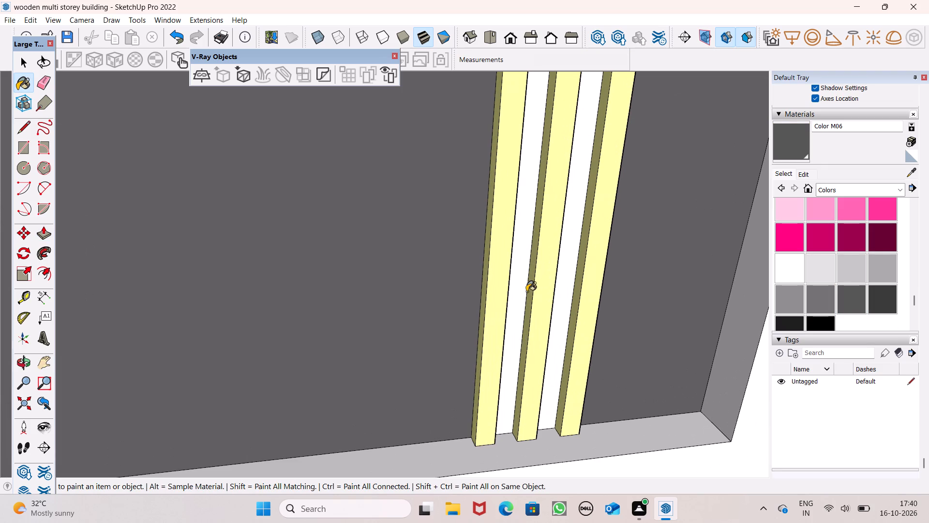
left_click(521, 292)
left_click(568, 284)
scroll(562, 281, "down", 4)
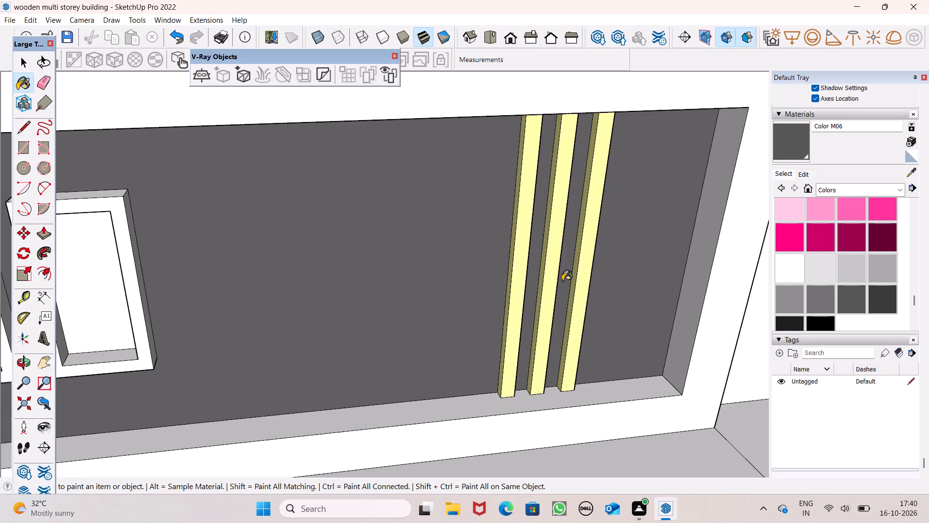
Paint the inner faces of the three raised frames with the darker grey Color M07.
scroll(535, 321, "down", 2)
middle_click_drag(533, 321, 526, 308)
scroll(458, 268, "down", 5)
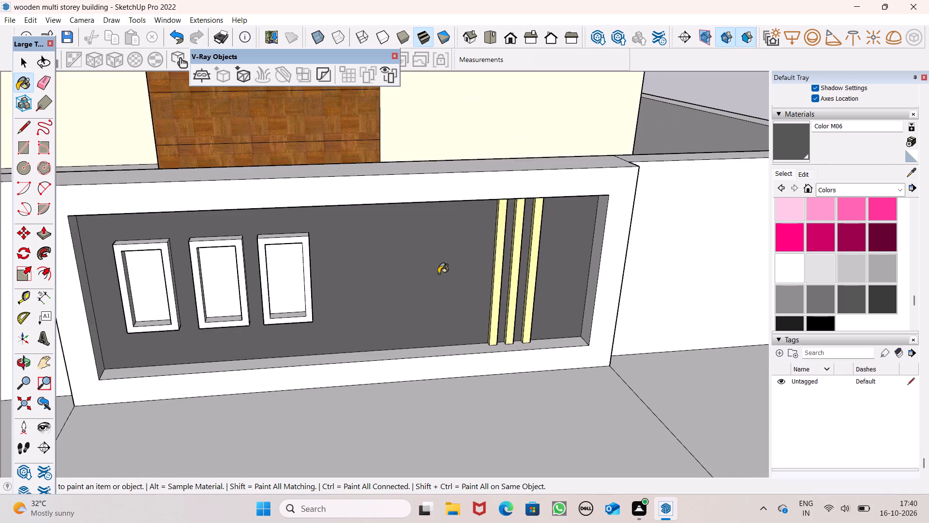
middle_click_drag(387, 288, 421, 200)
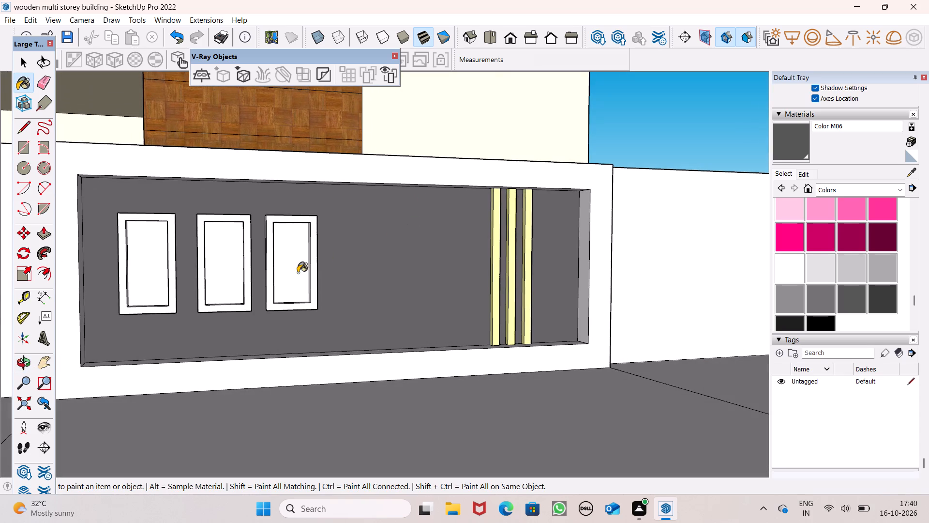
left_click(880, 301)
scroll(295, 288, "up", 4)
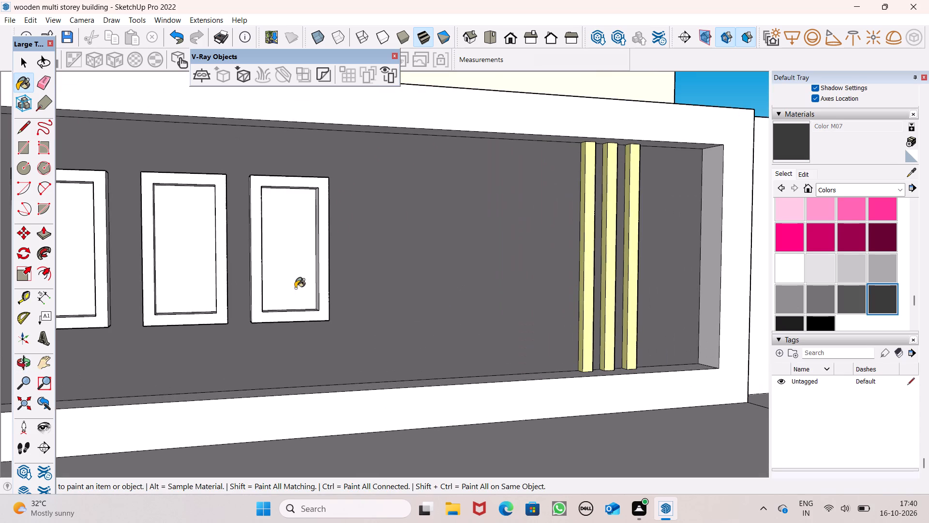
left_click(293, 283)
left_click(192, 284)
left_click(64, 251)
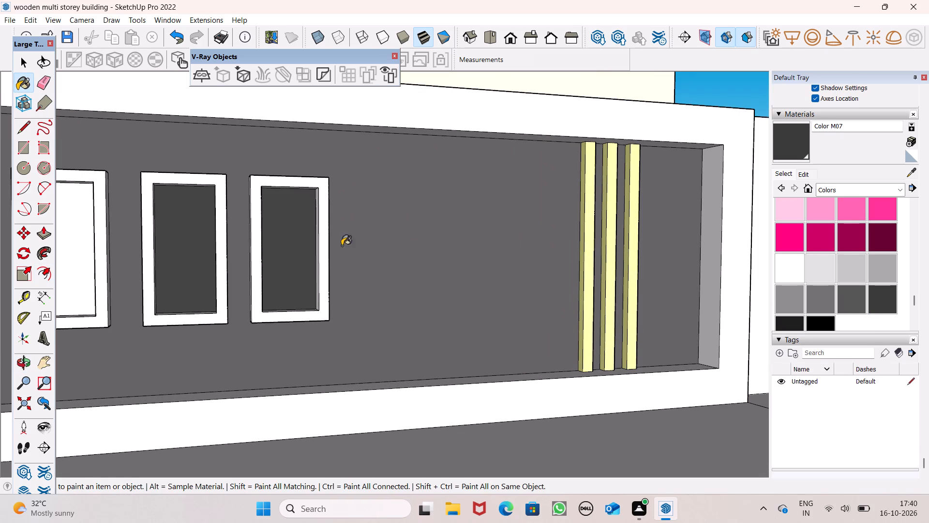
Draw a square about 1' 7/8" per side on the front slab, against the plain boundary wall section beyond the yellow strips.
scroll(412, 237, "down", 4)
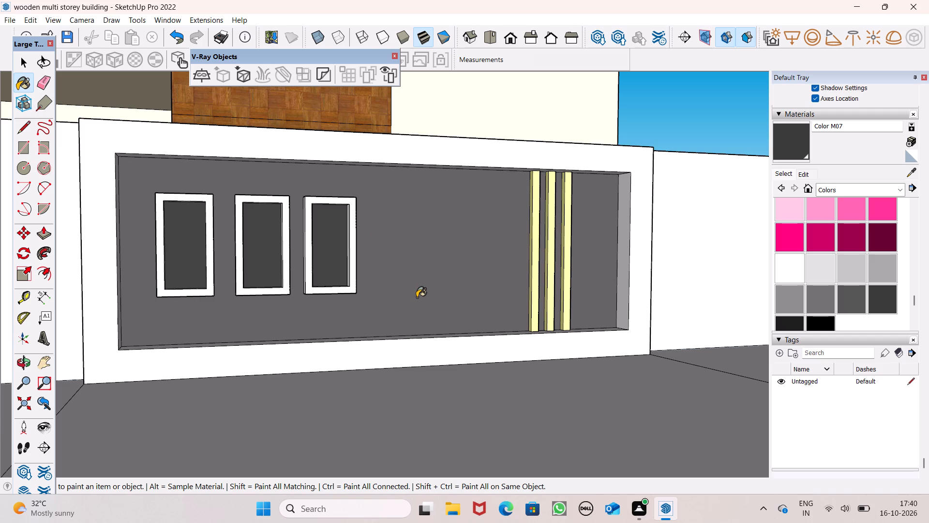
scroll(417, 297, "down", 2)
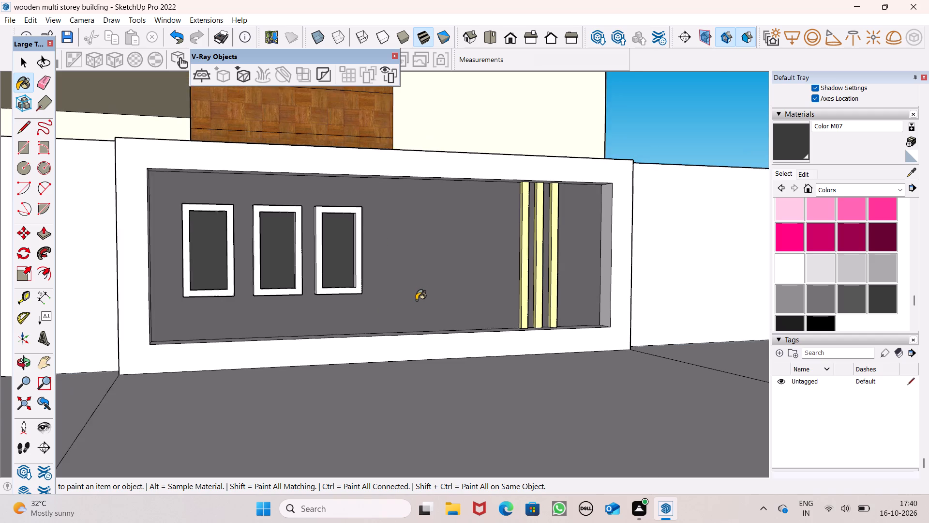
scroll(416, 300, "down", 5)
middle_click_drag(465, 355, 233, 471)
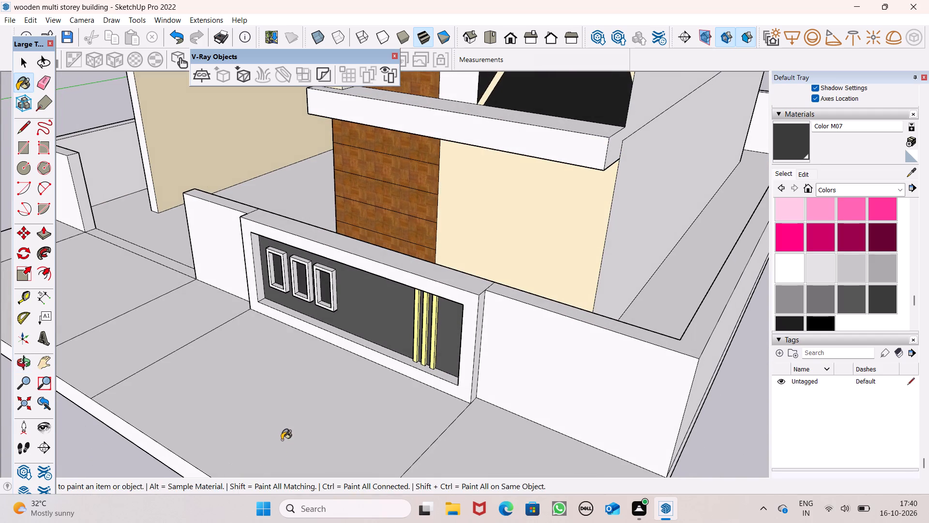
middle_click_drag(281, 439, 339, 442)
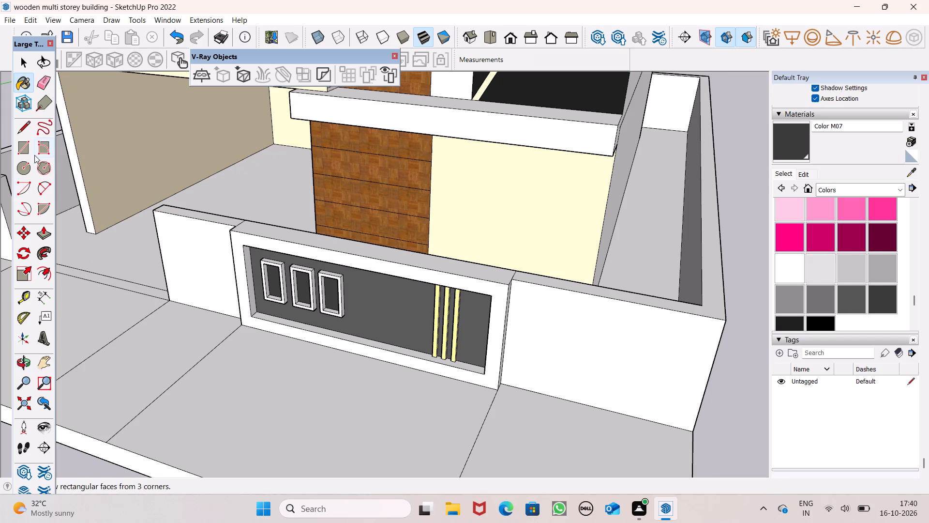
left_click(22, 154)
scroll(62, 249, "down", 2)
middle_click_drag(145, 329, 255, 342)
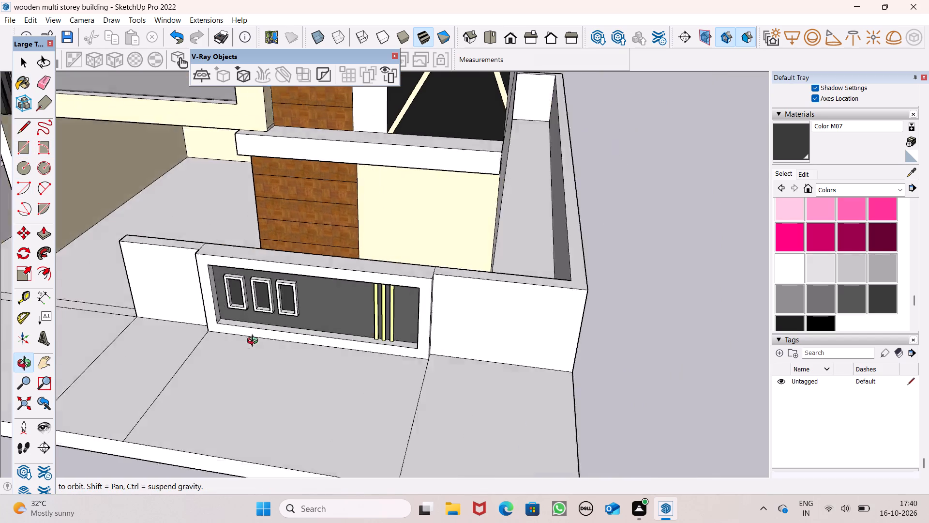
middle_click_drag(255, 342, 277, 335)
scroll(633, 359, "up", 8)
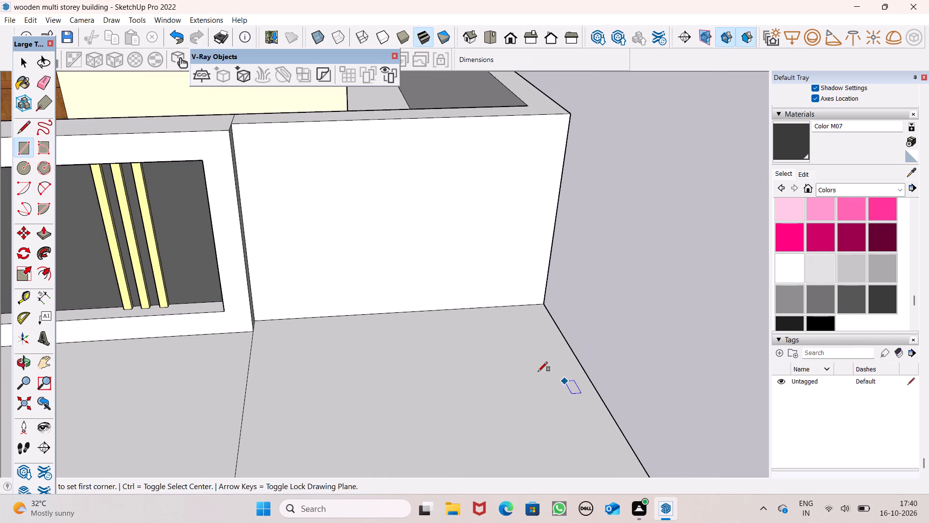
scroll(533, 367, "down", 3)
middle_click_drag(527, 374, 515, 429)
scroll(541, 385, "up", 2)
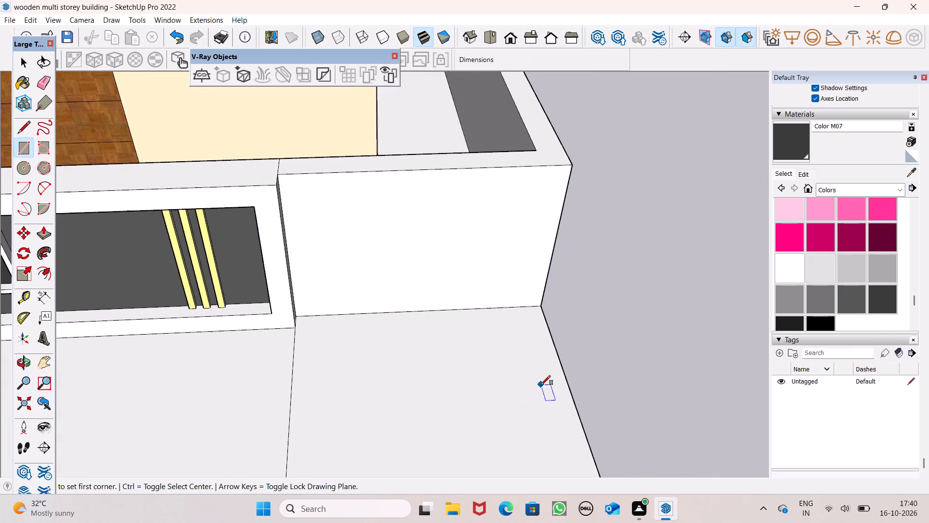
scroll(541, 385, "up", 1)
left_click(335, 300)
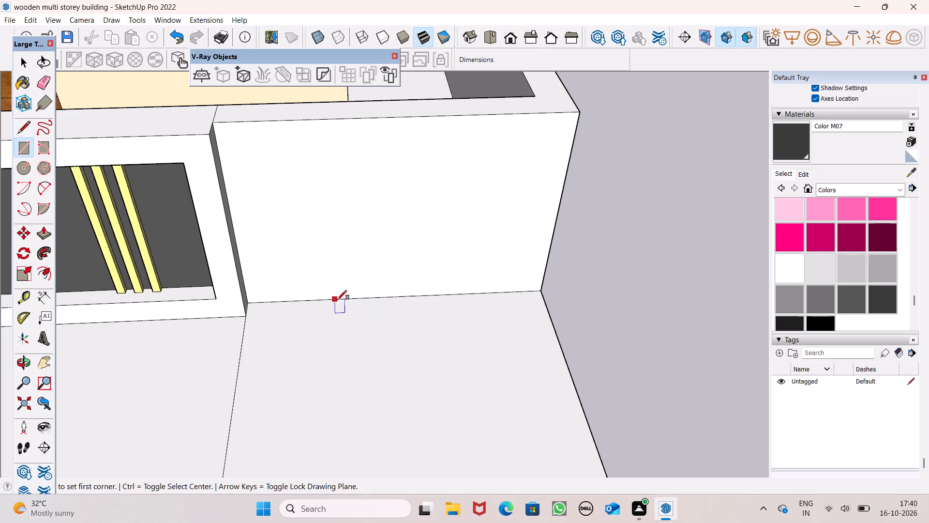
left_click(376, 328)
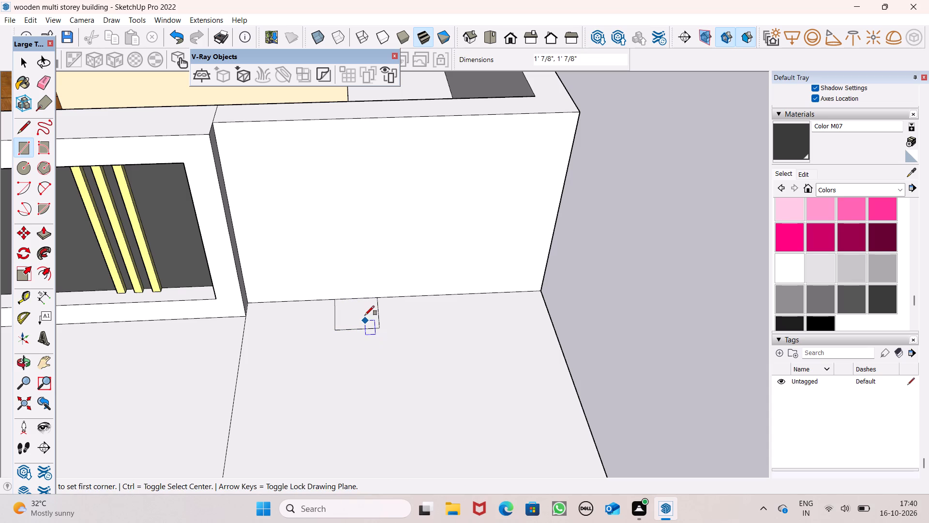
Copy the square along the foot of the boundary wall toward the outer corner, leaving a small gap between the two.
key("space")
double_click(365, 315)
key("m")
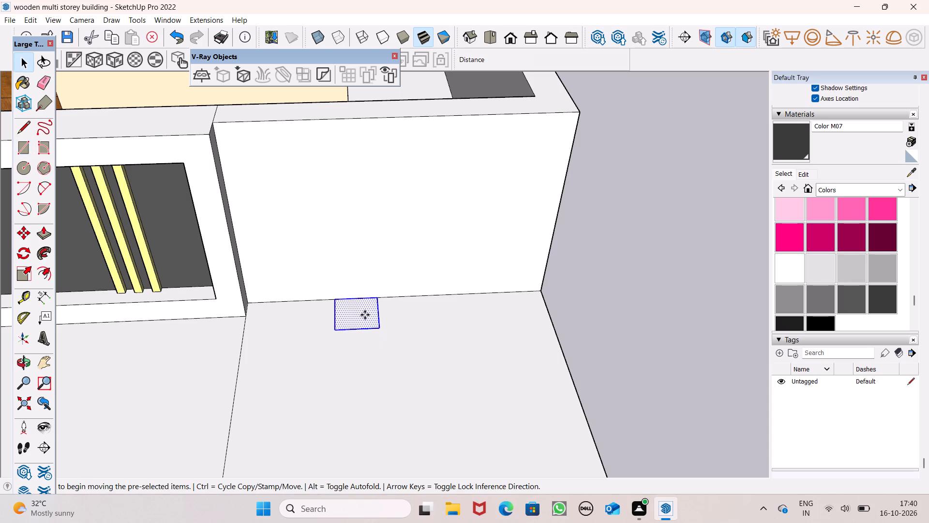
key("Return")
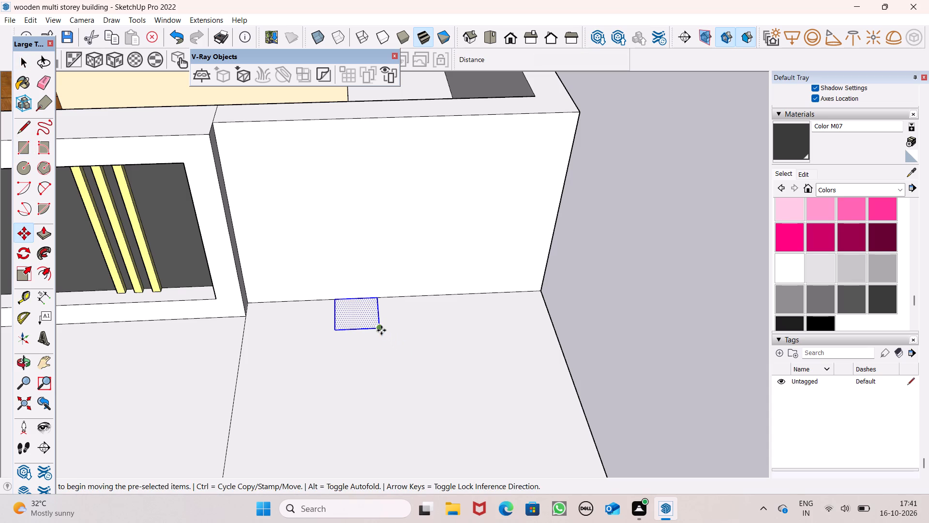
left_click_drag(381, 330, 438, 337)
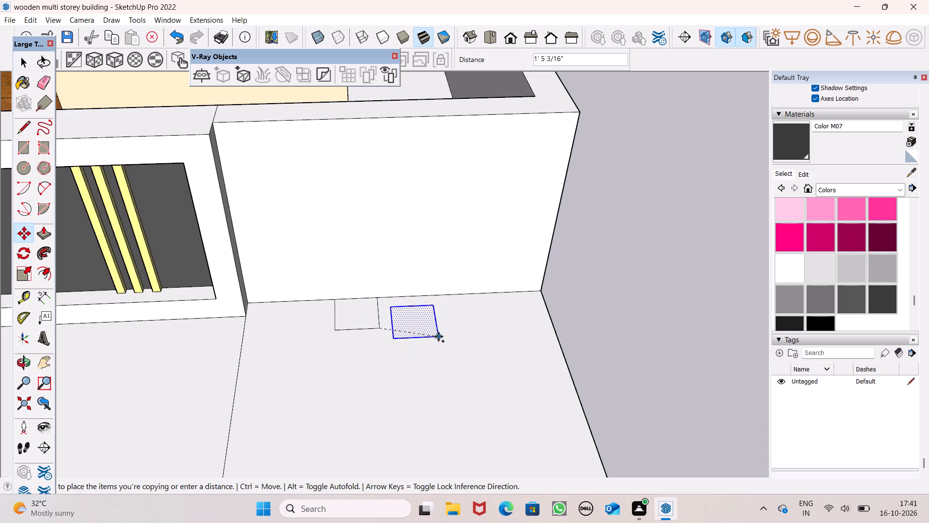
left_click_drag(438, 337, 440, 328)
double_click(440, 328)
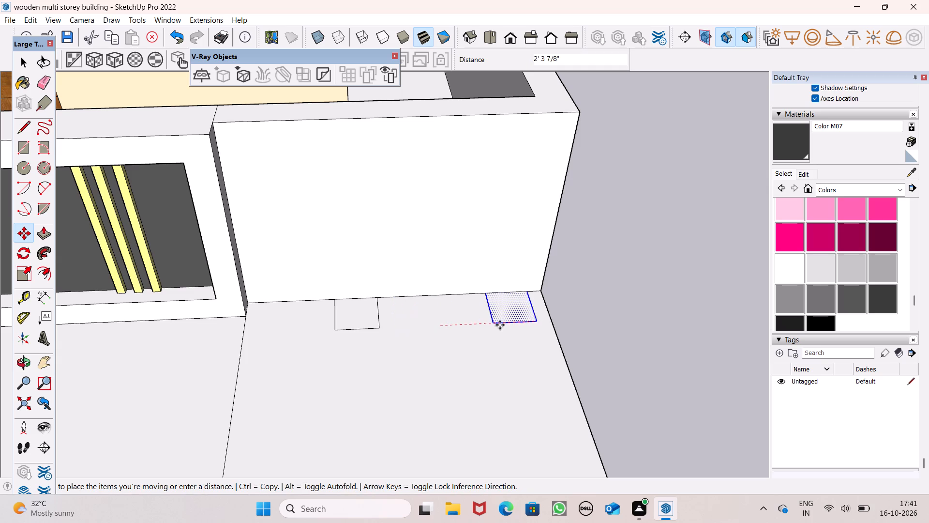
left_click(440, 323)
key("space")
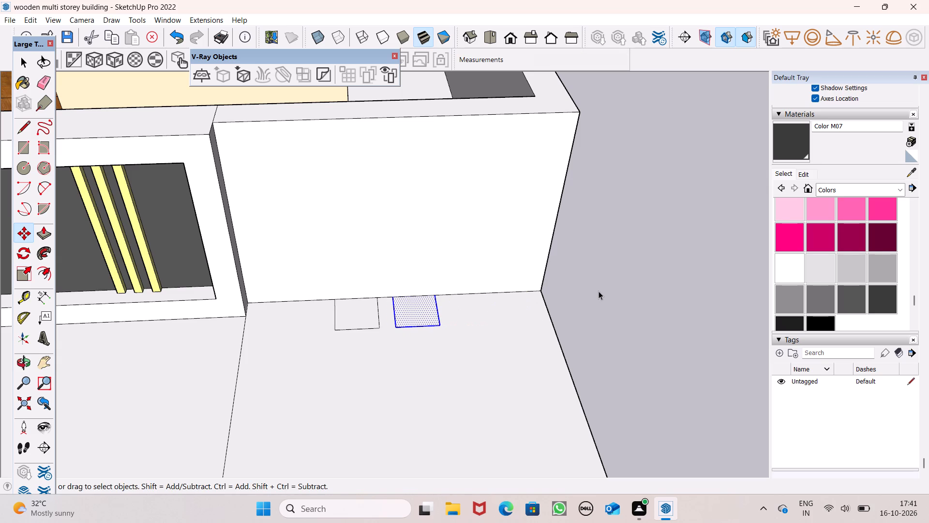
left_click(599, 291)
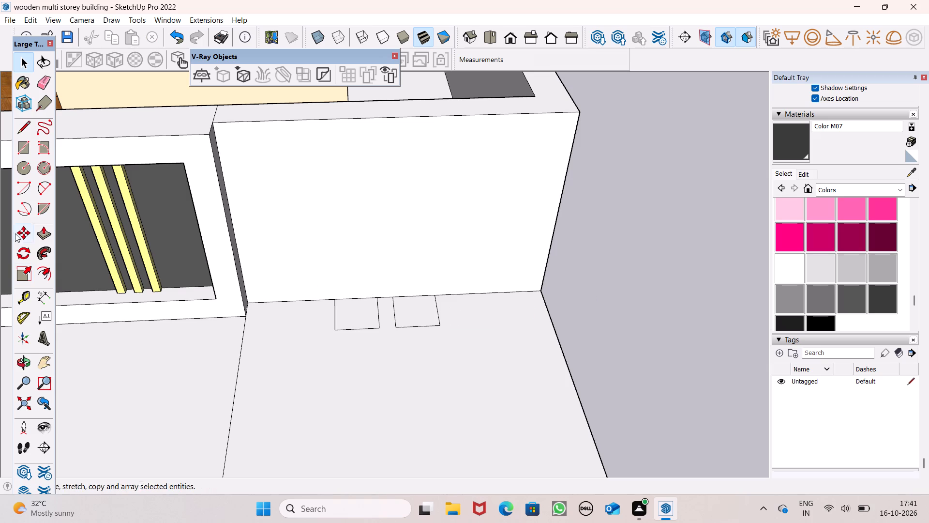
Paint both squares on the front slab dark grey with Color M07.
left_click(46, 231)
scroll(125, 359, "down", 2)
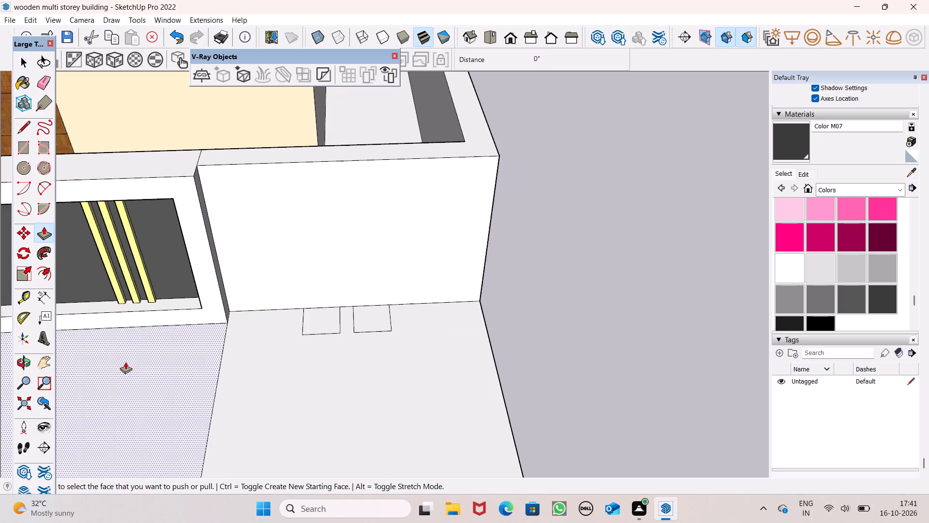
scroll(292, 261, "up", 3)
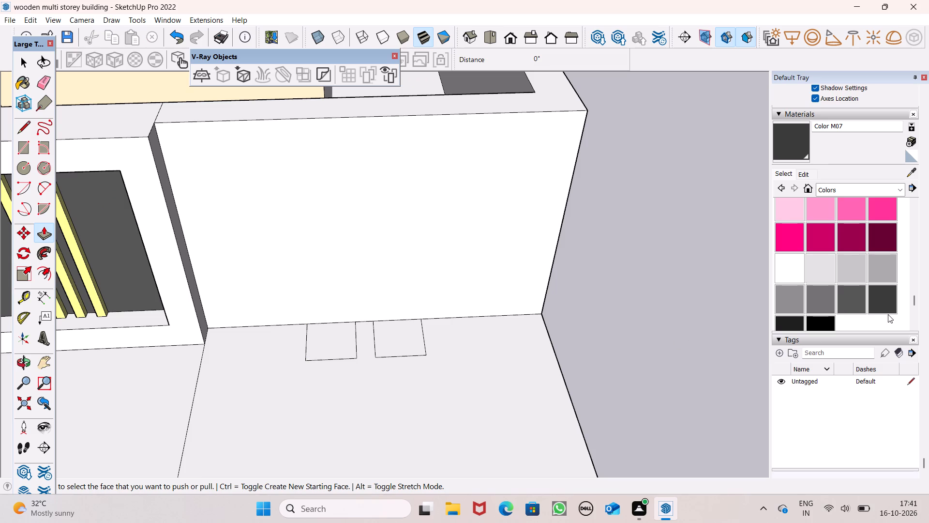
left_click(889, 310)
left_click(393, 353)
left_click(324, 341)
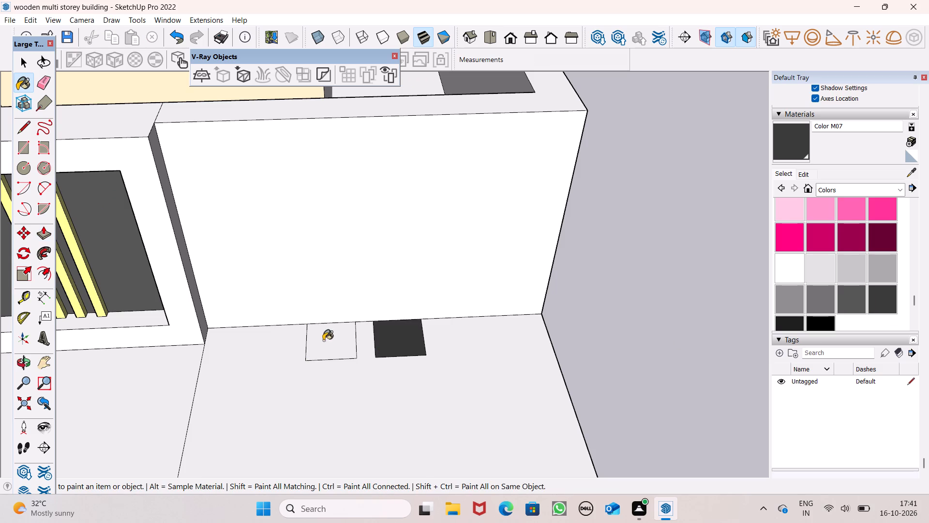
Examine the whole house facade, from the two dark squares on the front slab up to the terrace parapet.
scroll(482, 398, "down", 6)
left_click(39, 236)
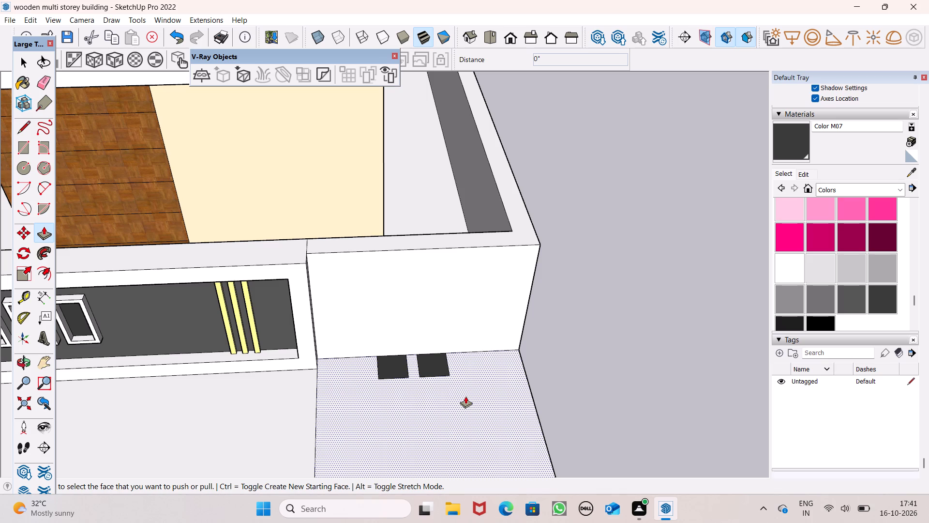
scroll(464, 396, "down", 5)
scroll(441, 338, "down", 10)
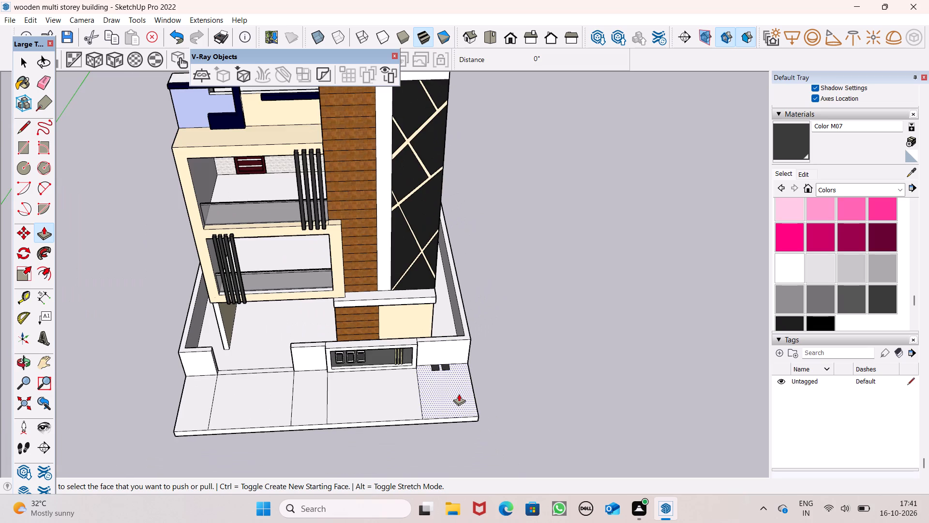
scroll(459, 390, "down", 6)
scroll(399, 289, "up", 9)
scroll(312, 224, "up", 6)
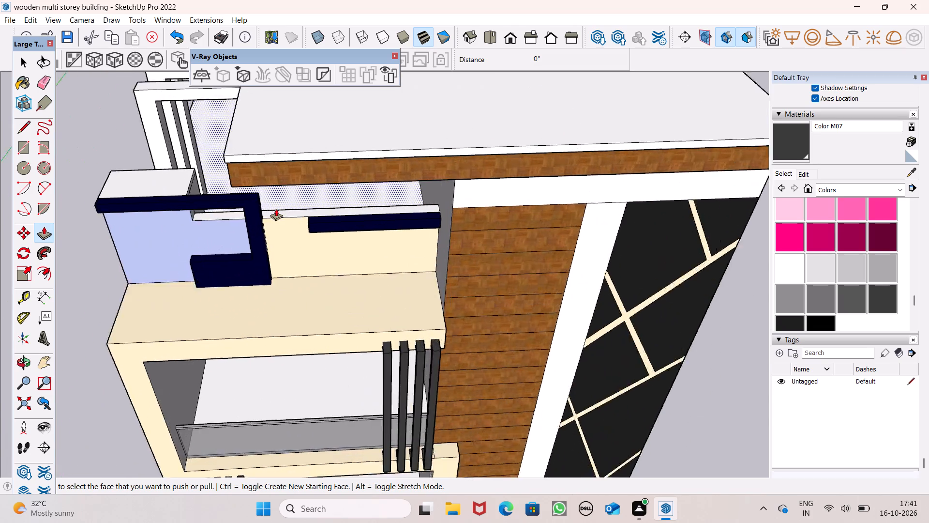
scroll(276, 209, "up", 3)
middle_click_drag(273, 218, 477, 179)
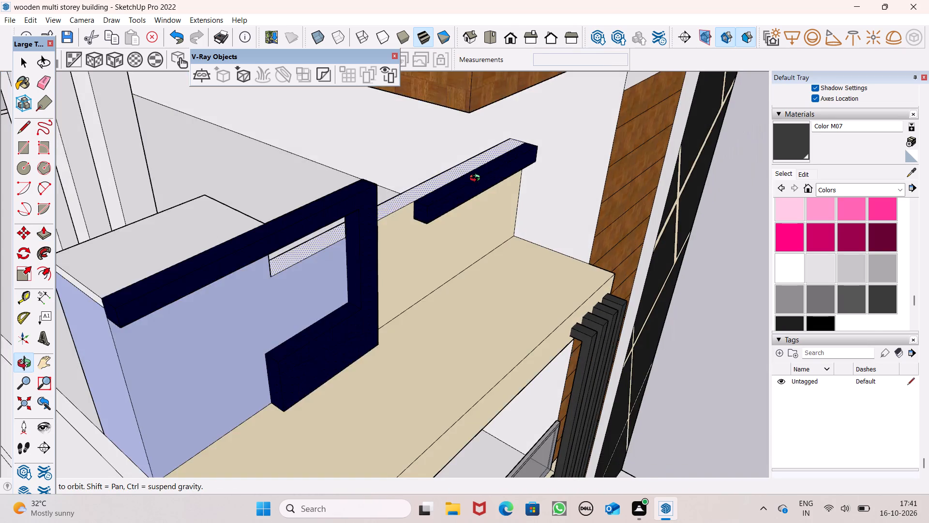
middle_click_drag(477, 179, 319, 180)
scroll(315, 182, "down", 11)
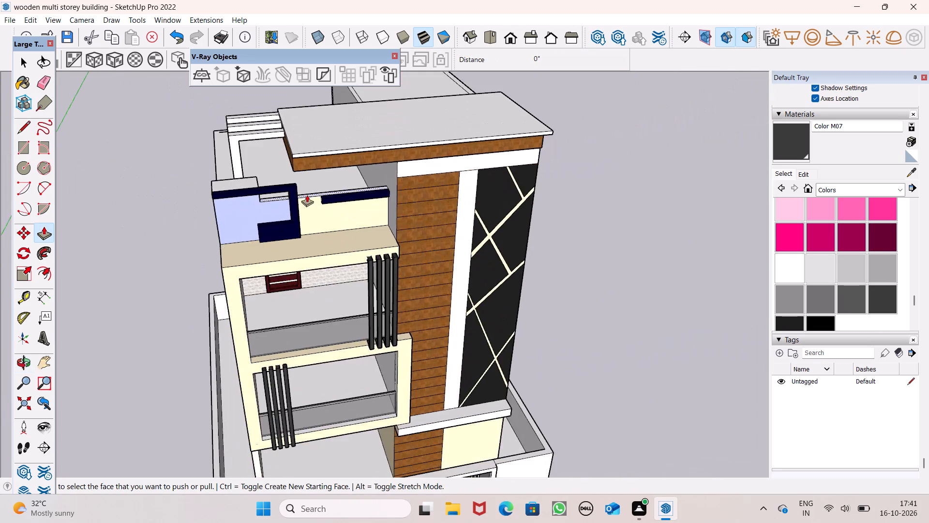
middle_click_drag(439, 311, 389, 207)
scroll(389, 207, "up", 1)
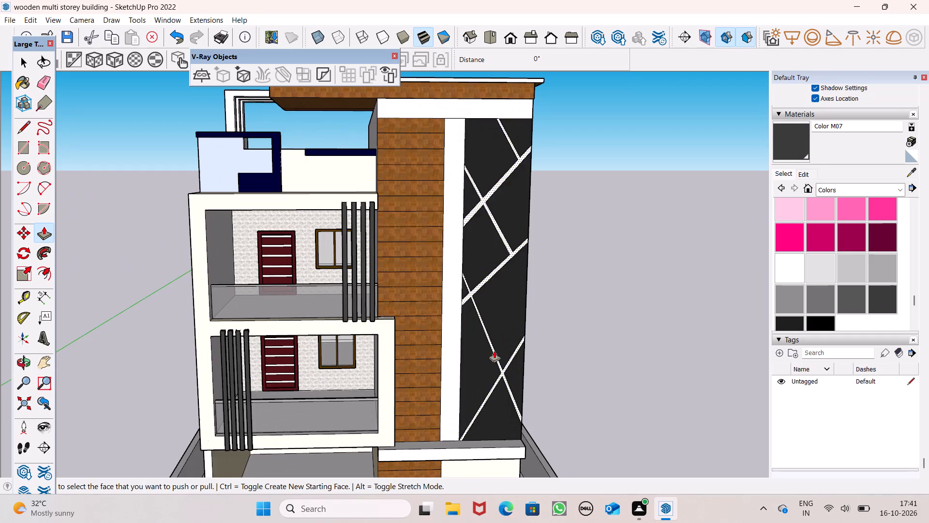
scroll(480, 331, "down", 8)
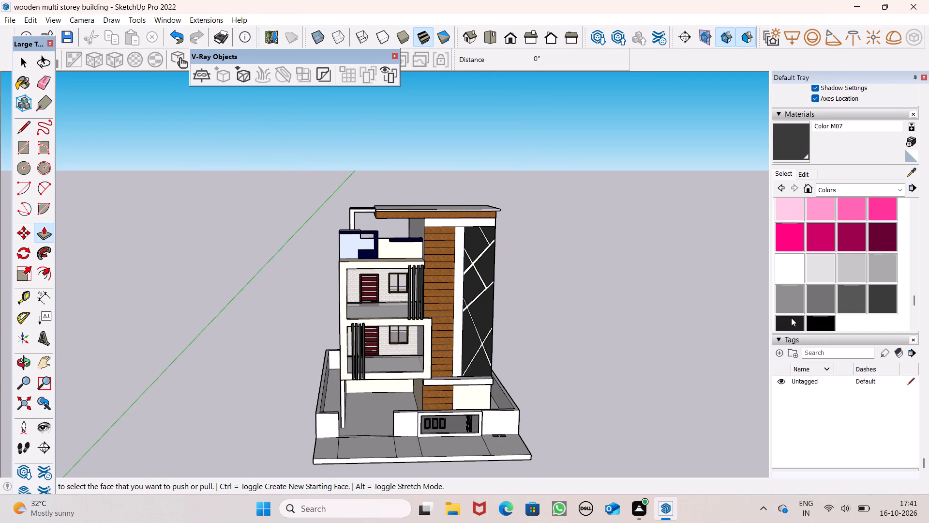
Push/Pull the dark square nearer the yellow strips up 5' to the boundary wall's top, and extend it a further 6 7/16".
left_click(791, 318)
scroll(477, 404, "up", 6)
scroll(544, 440, "up", 10)
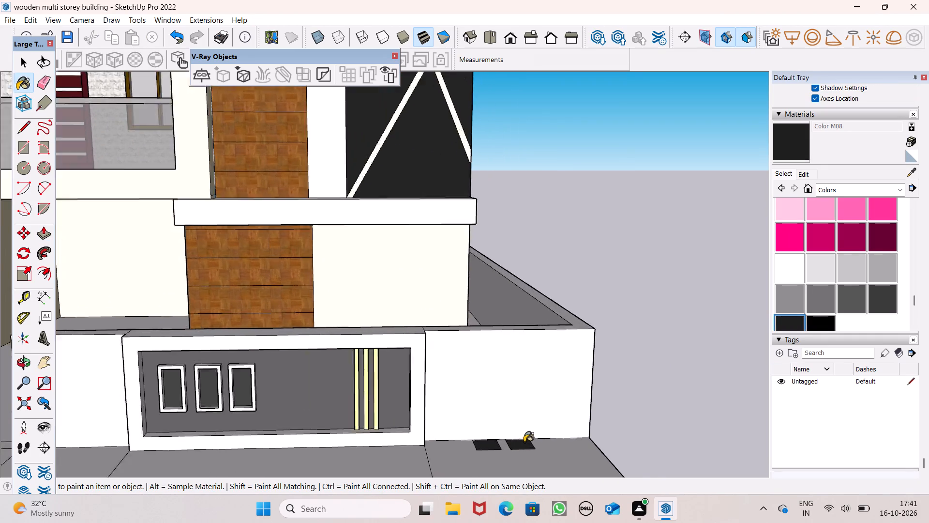
scroll(524, 442, "up", 3)
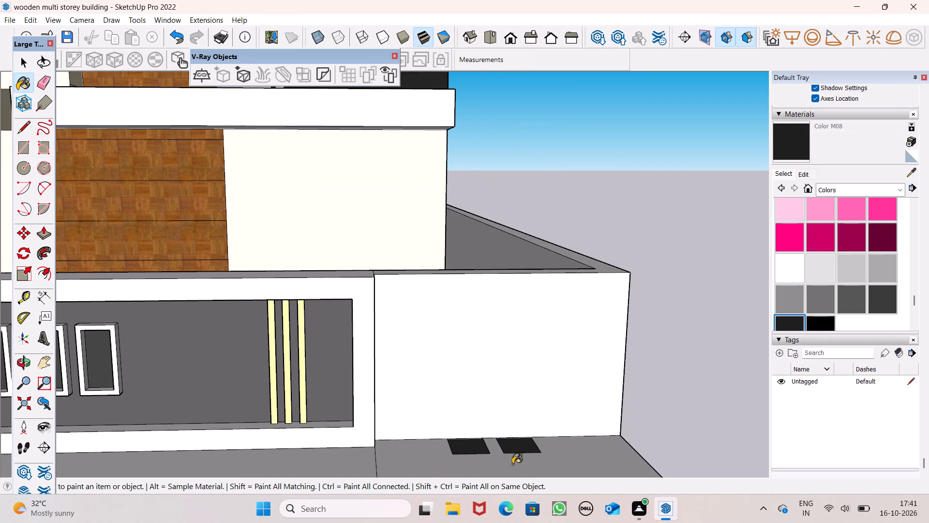
middle_click_drag(513, 464, 514, 486)
scroll(468, 459, "up", 4)
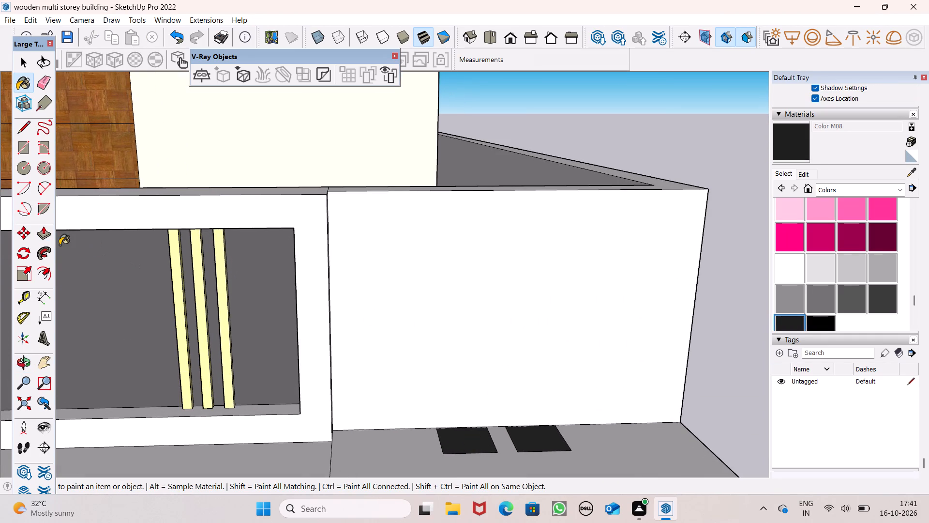
left_click(44, 243)
middle_click_drag(306, 350, 342, 480)
scroll(338, 480, "up", 1)
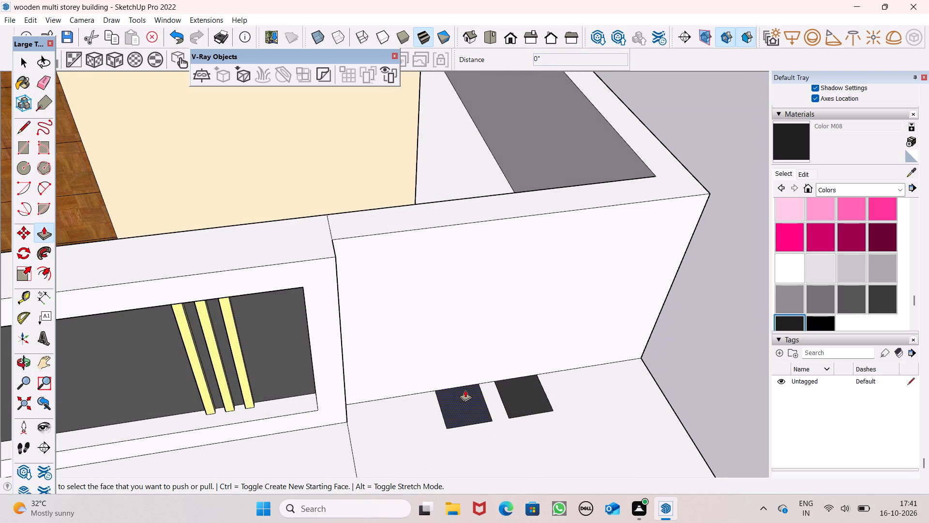
left_click_drag(464, 402, 451, 239)
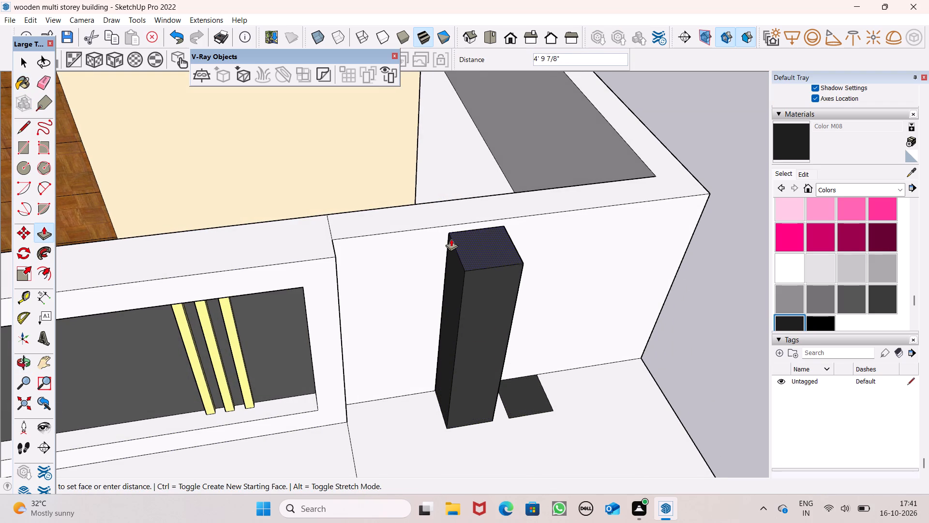
left_click_drag(451, 239, 429, 228)
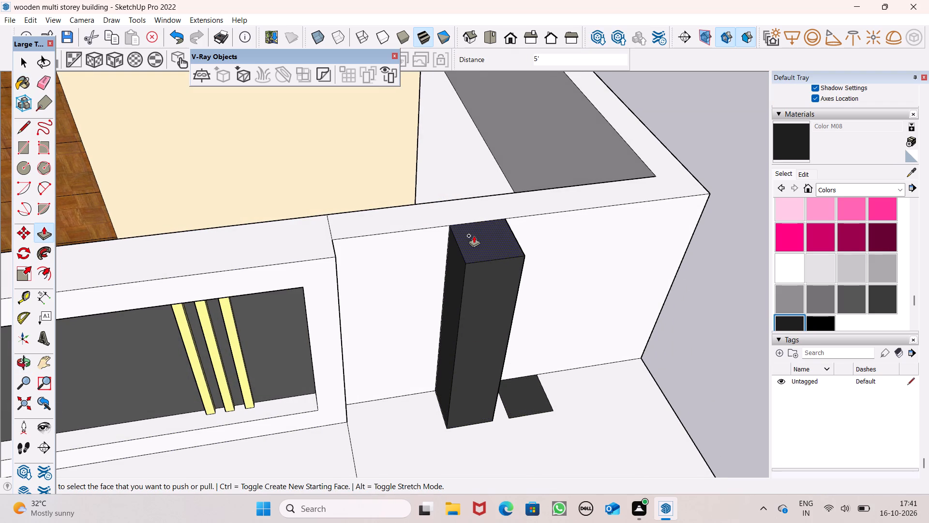
left_click_drag(474, 237, 461, 220, "ctrl")
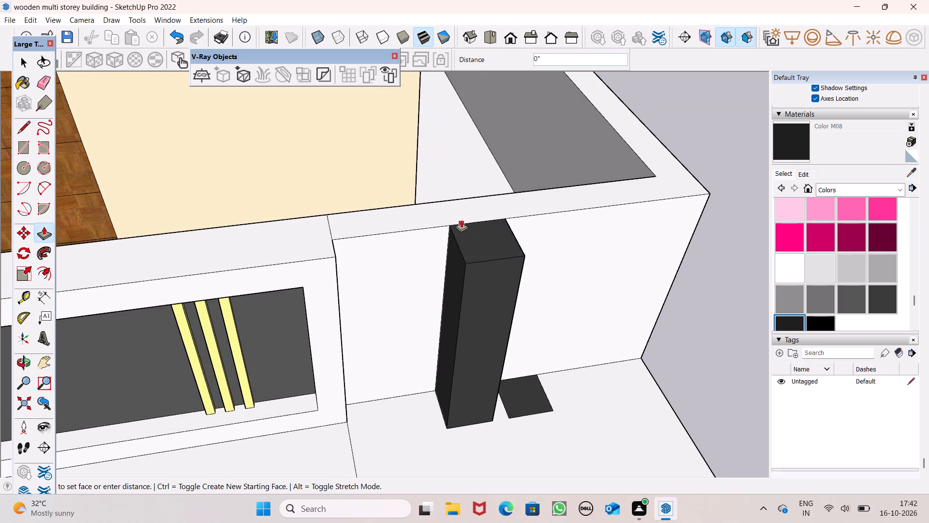
left_click_drag(461, 220, 464, 212, "ctrl")
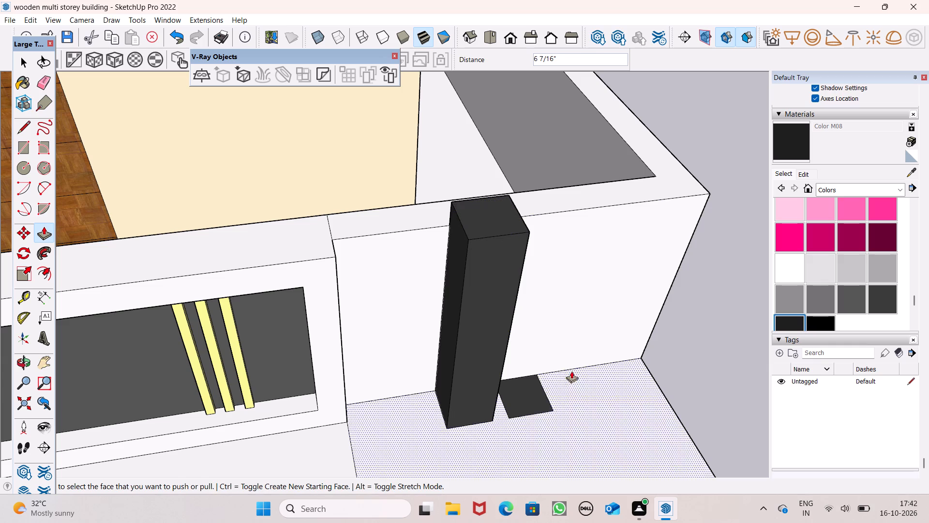
Push/Pull the dark square nearer the outer corner up 5' 6 7/16", level with the first pillar.
left_click_drag(527, 388, 517, 244)
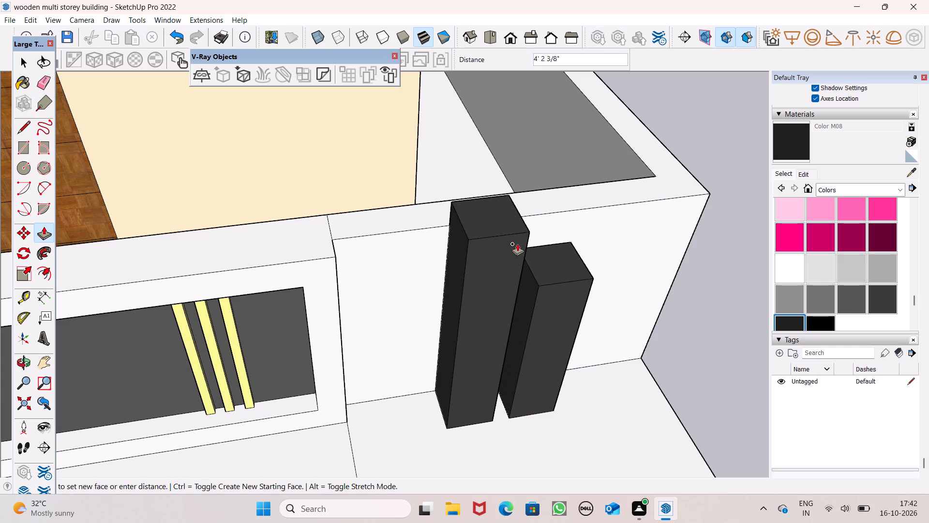
left_click_drag(517, 244, 489, 235)
scroll(458, 254, "down", 3)
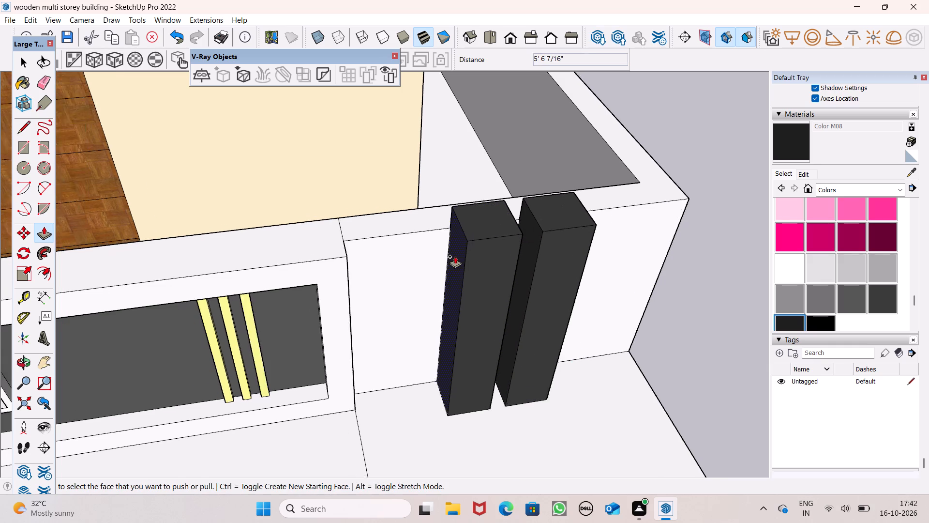
scroll(455, 256, "down", 3)
key("space")
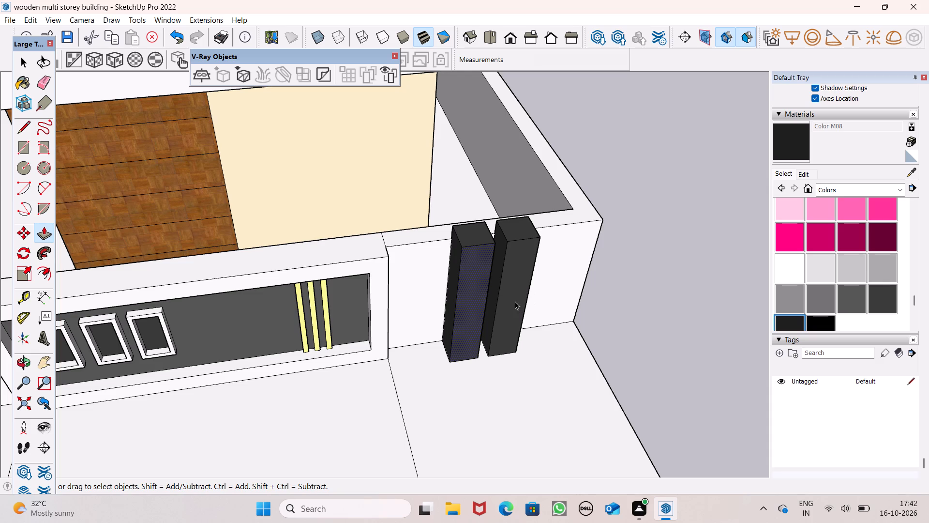
Raise the pillar nearer the yellow strips by 2 11/16" and about 3" more, and pull the outer pillar level with it.
scroll(514, 301, "down", 1)
middle_click_drag(513, 301, 420, 133)
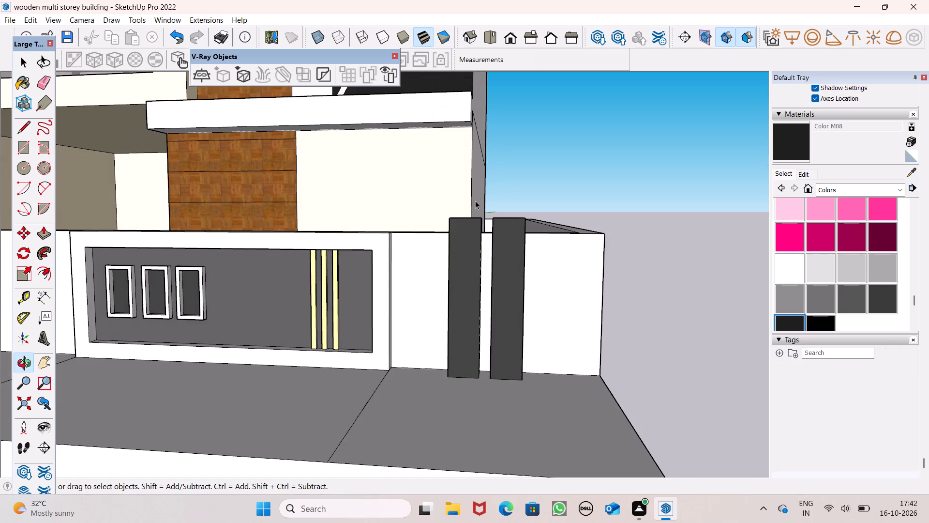
scroll(483, 213, "up", 4)
scroll(501, 253, "down", 5)
middle_click_drag(533, 308, 204, 404)
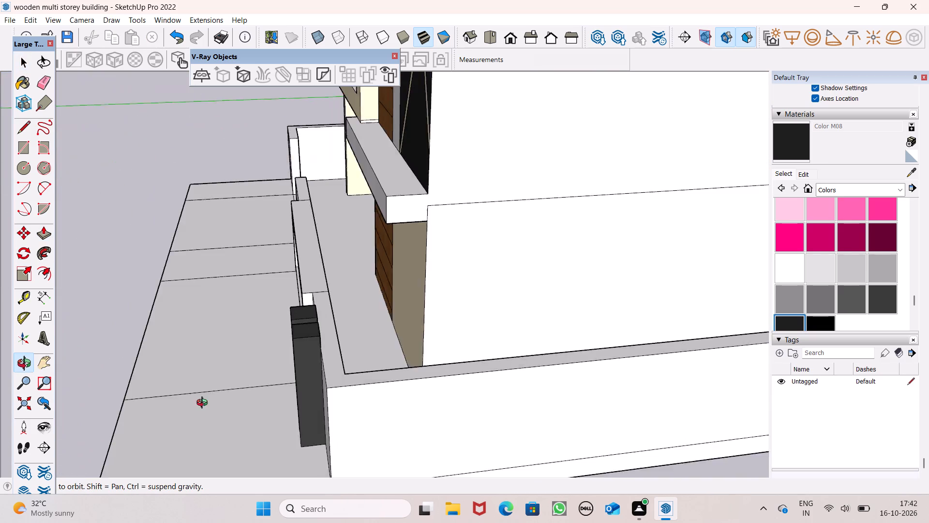
middle_click_drag(204, 404, 204, 401)
scroll(274, 332, "up", 5)
left_click(44, 239)
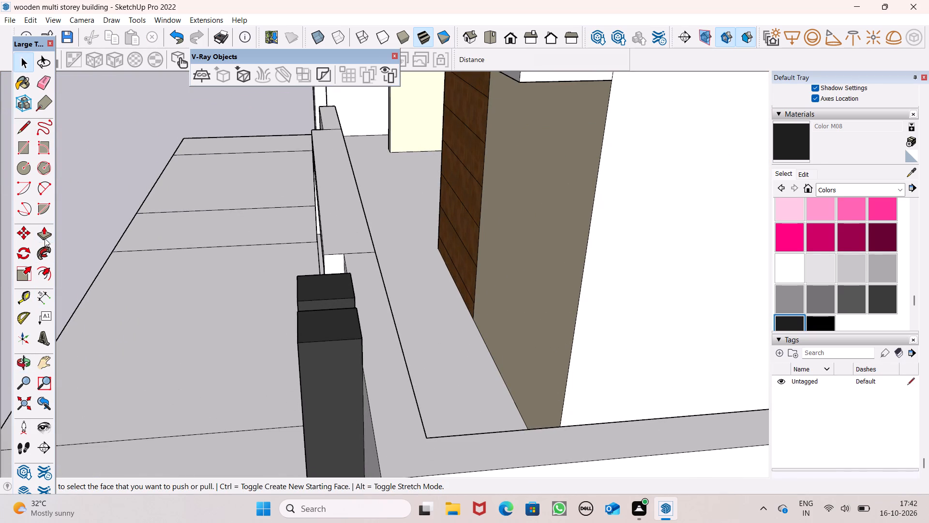
left_click_drag(310, 288, 315, 277)
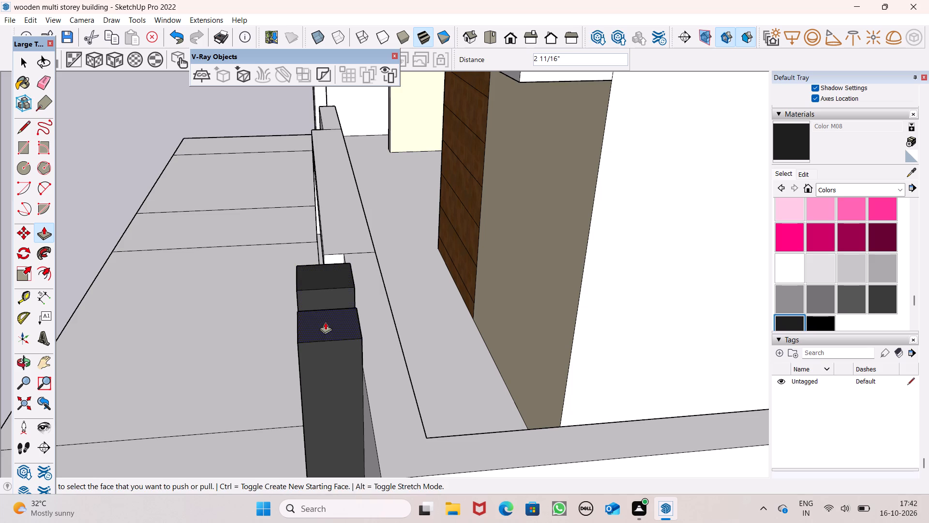
left_click_drag(324, 320, 330, 322)
middle_click_drag(321, 359, 351, 369)
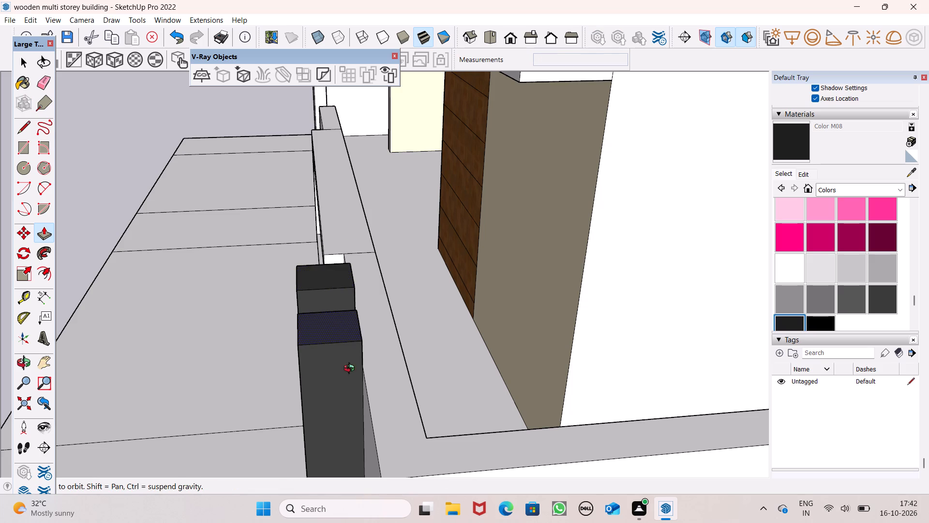
middle_click_drag(351, 369, 558, 402)
left_click_drag(522, 298, 519, 288)
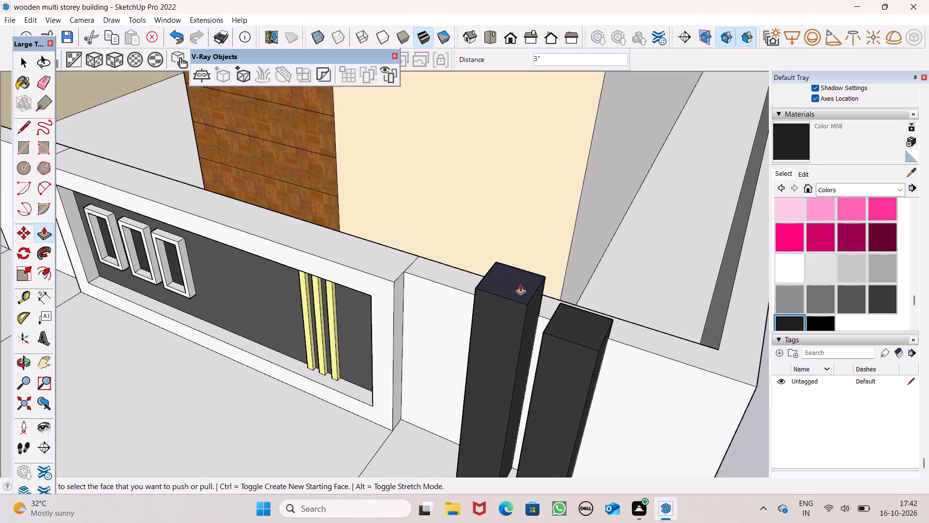
left_click_drag(573, 323, 519, 292)
scroll(488, 294, "down", 4)
middle_click_drag(492, 323, 494, 314)
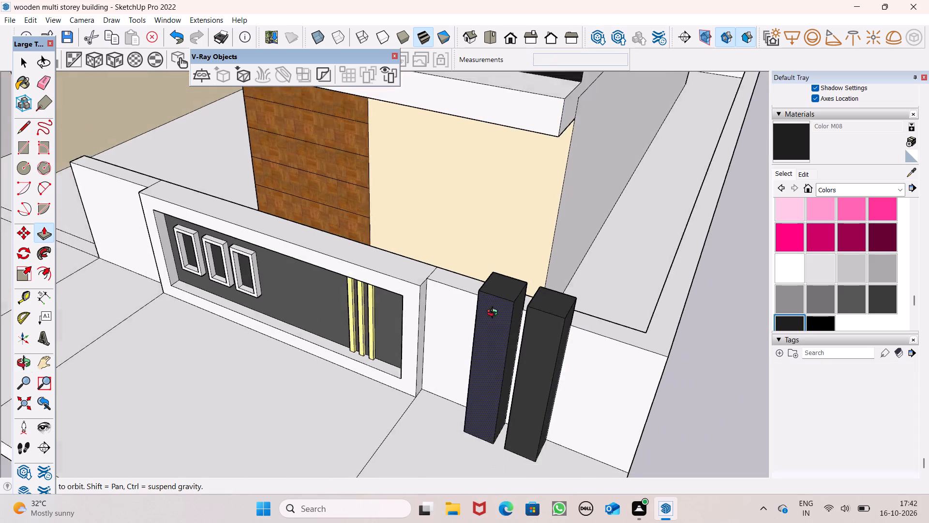
middle_click_drag(494, 314, 471, 177)
key("space")
Browse the carpet, brick and cladding, and stone material collections for a boundary wall finish, sampling Stone Flagstone Ashlar.
scroll(460, 262, "down", 5)
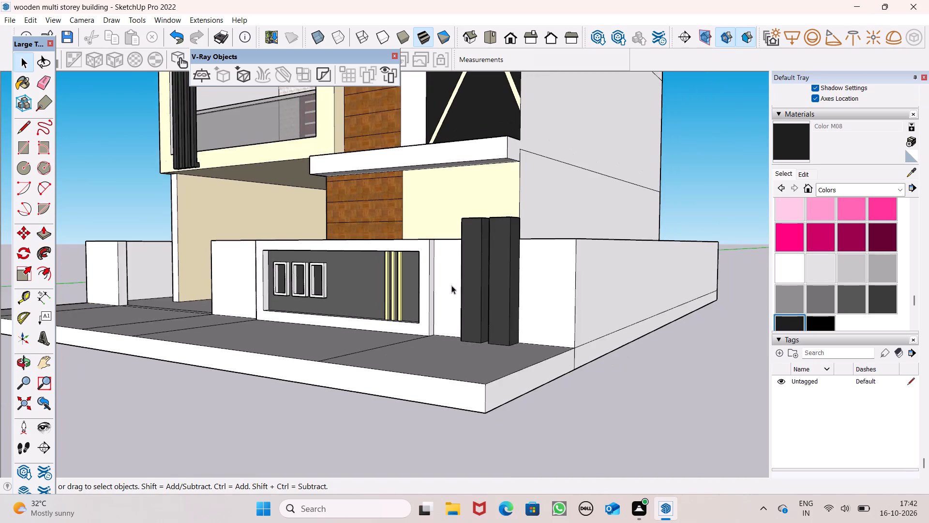
middle_click_drag(451, 285, 670, 292)
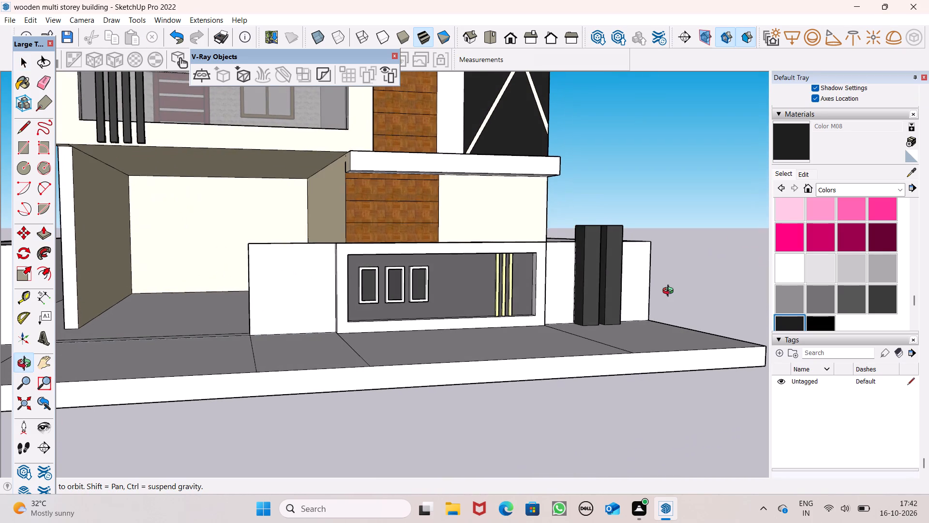
middle_click_drag(670, 292, 671, 292)
left_click(875, 188)
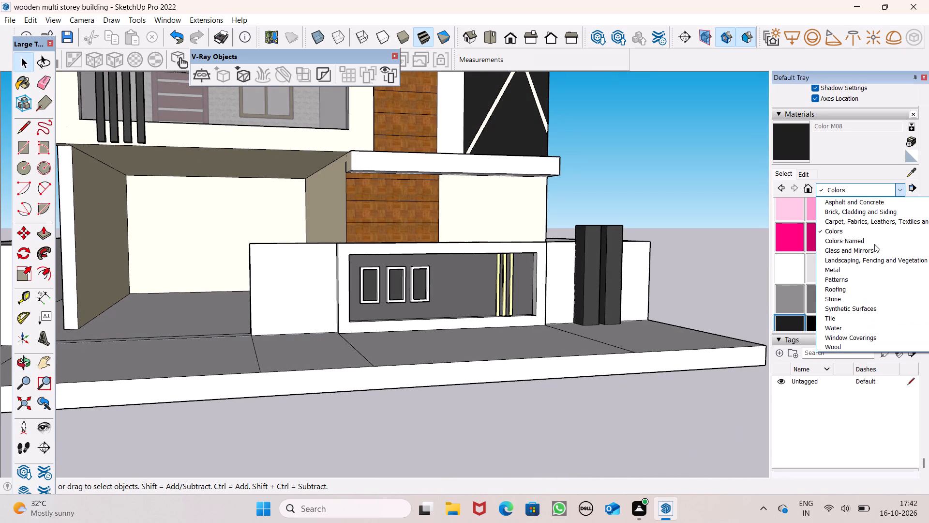
left_click(875, 217)
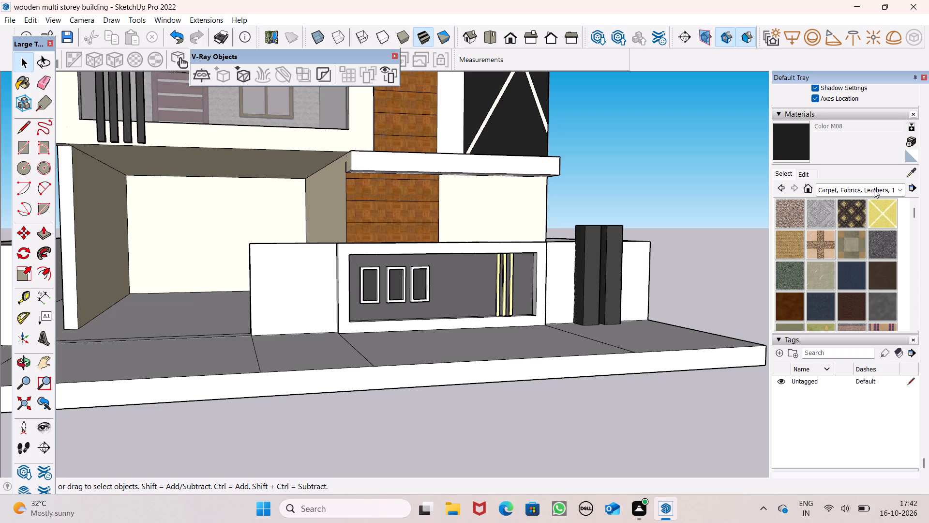
left_click(874, 189)
left_click(851, 214)
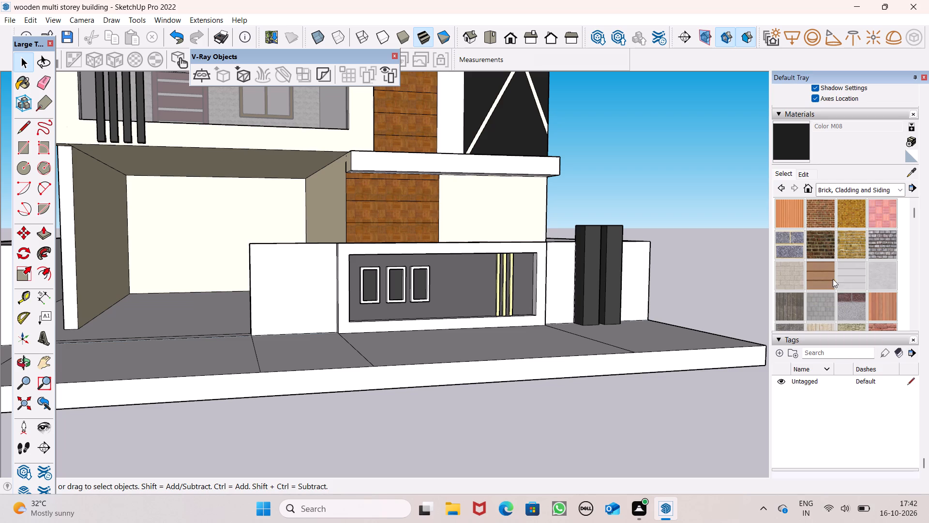
scroll(842, 271, "down", 1)
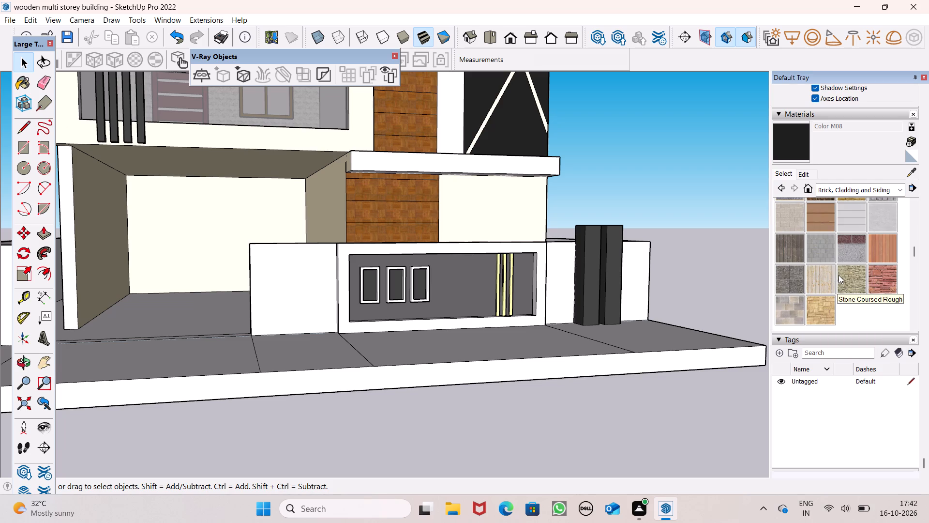
left_click(884, 276)
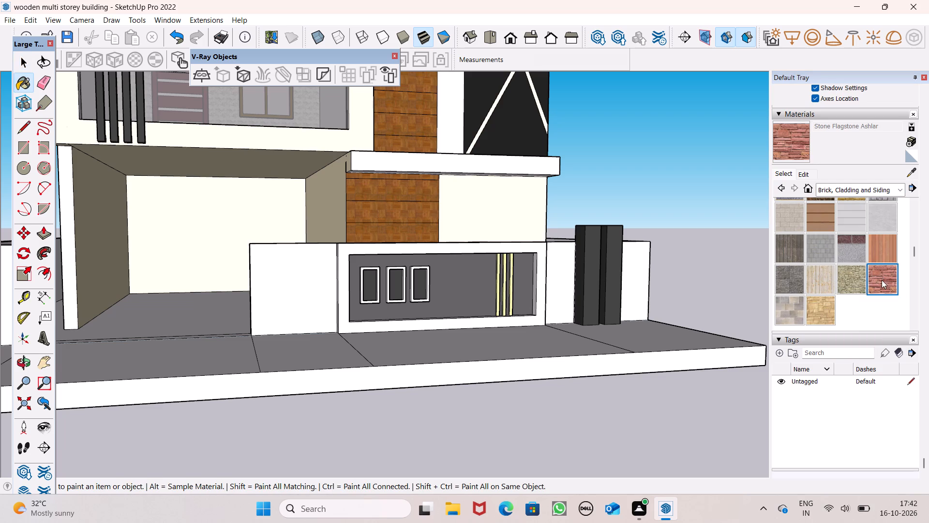
scroll(845, 293, "up", 1)
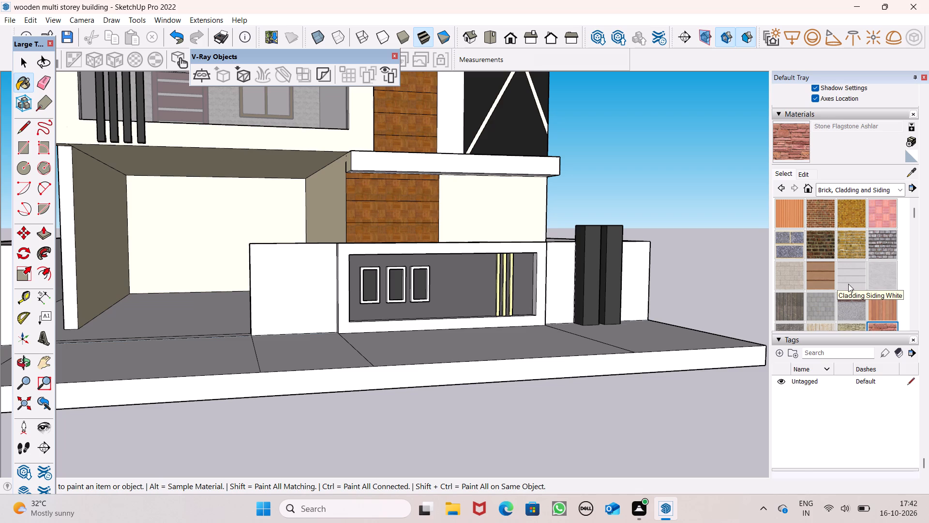
scroll(848, 284, "up", 2)
left_click(847, 306)
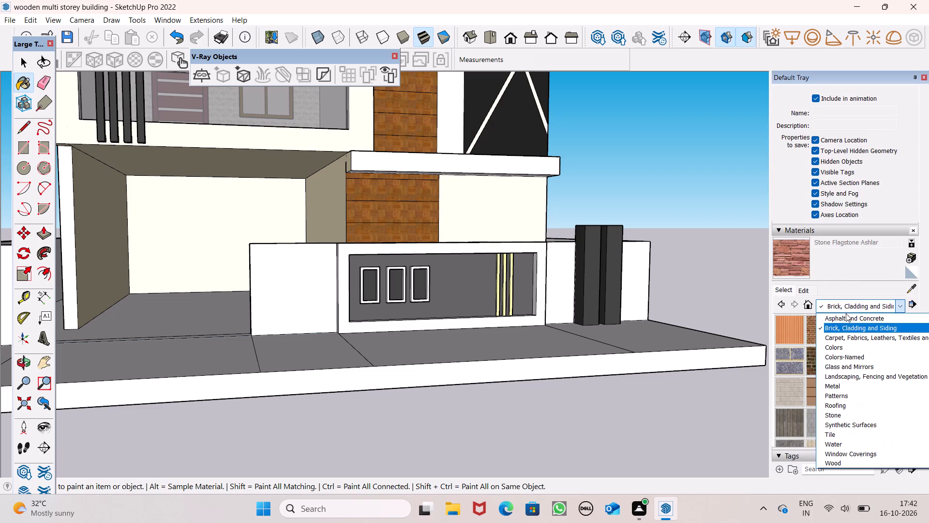
left_click(830, 415)
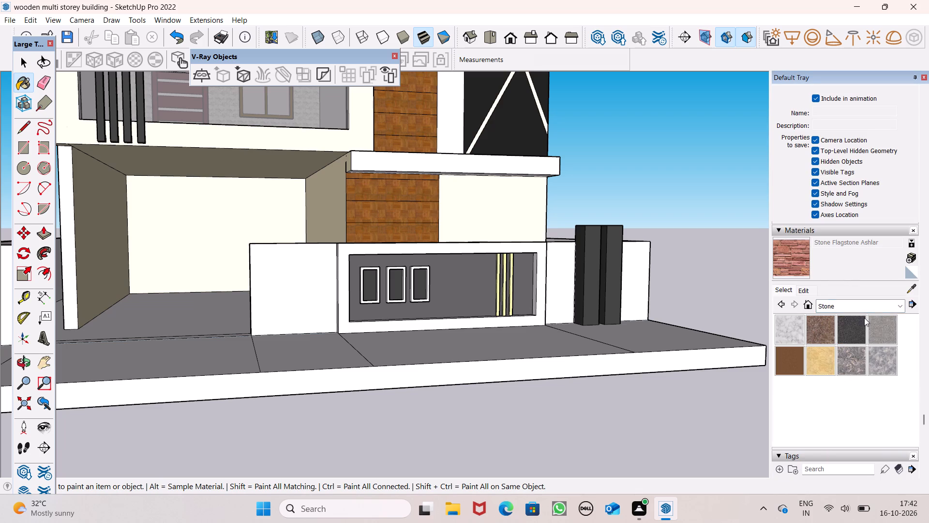
Paint the plain front wall section beside the framed panel with Groundcover Rock Crushed Multi from the landscaping materials.
left_click(866, 302)
left_click(845, 374)
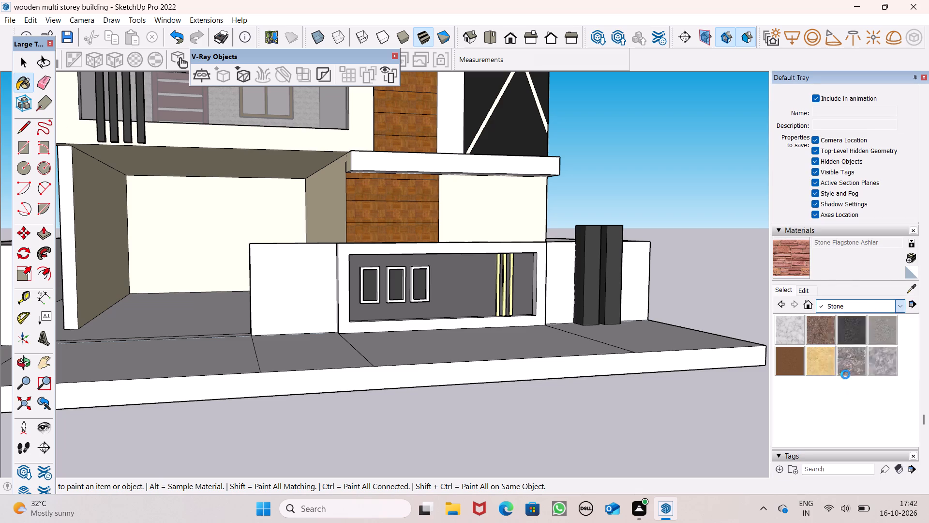
scroll(843, 370, "up", 2)
scroll(840, 399, "down", 1)
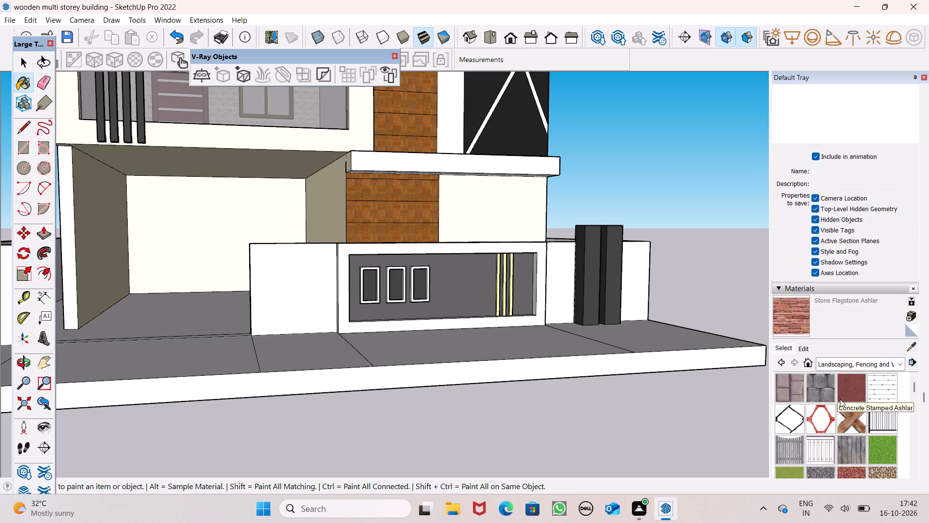
scroll(839, 403, "down", 2)
left_click(877, 398)
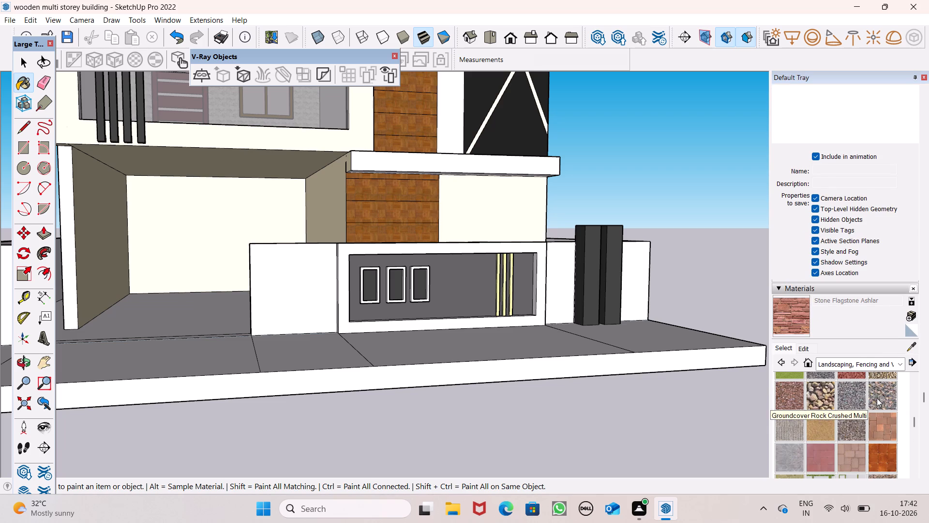
scroll(259, 292, "up", 1)
left_click(290, 291)
scroll(290, 291, "up", 8)
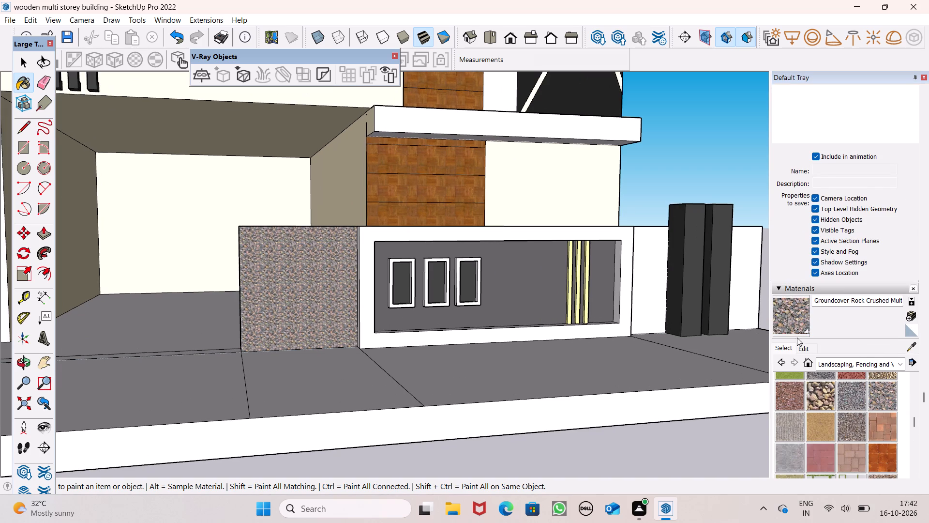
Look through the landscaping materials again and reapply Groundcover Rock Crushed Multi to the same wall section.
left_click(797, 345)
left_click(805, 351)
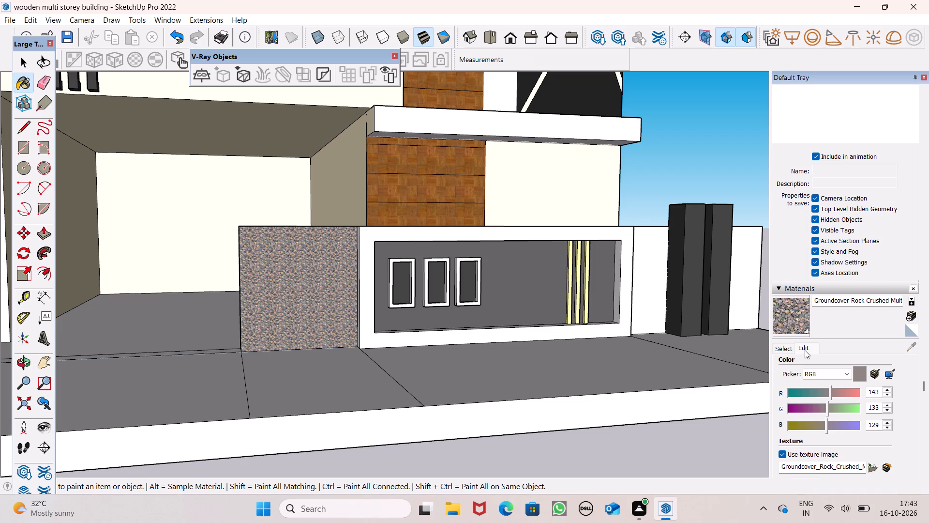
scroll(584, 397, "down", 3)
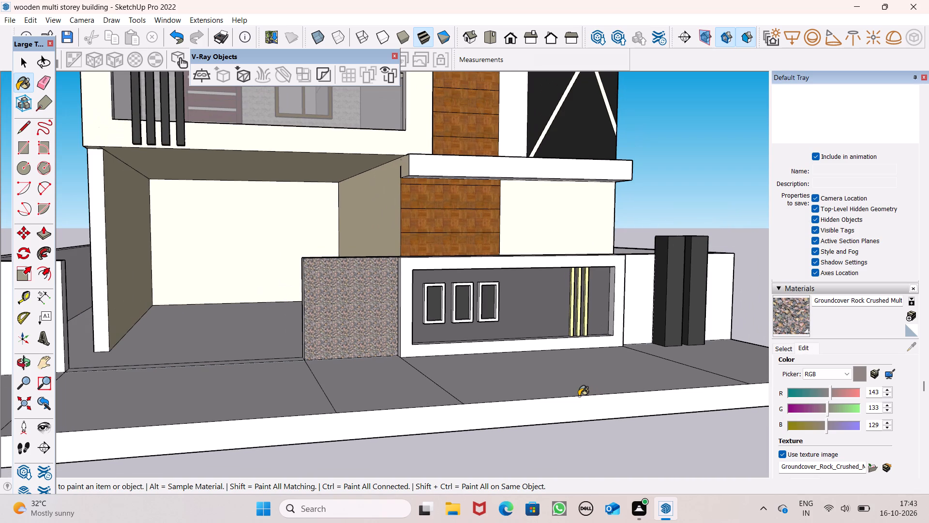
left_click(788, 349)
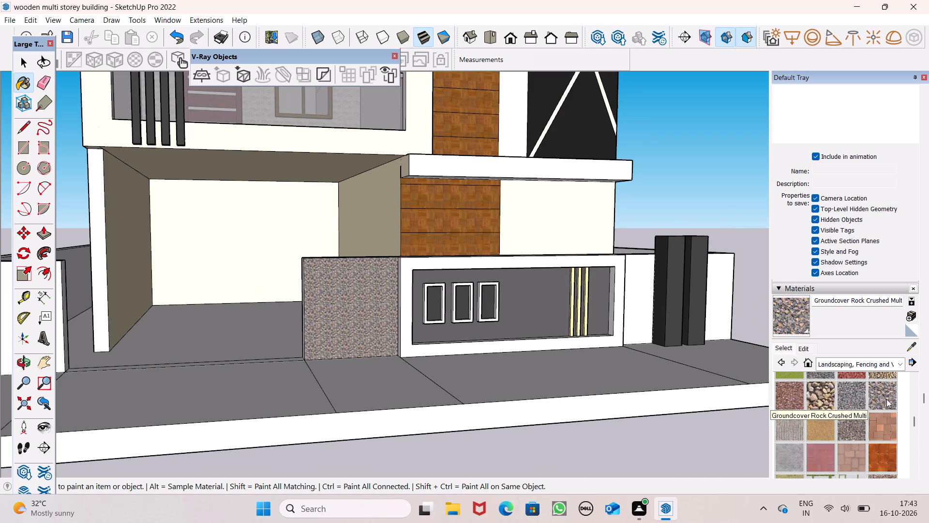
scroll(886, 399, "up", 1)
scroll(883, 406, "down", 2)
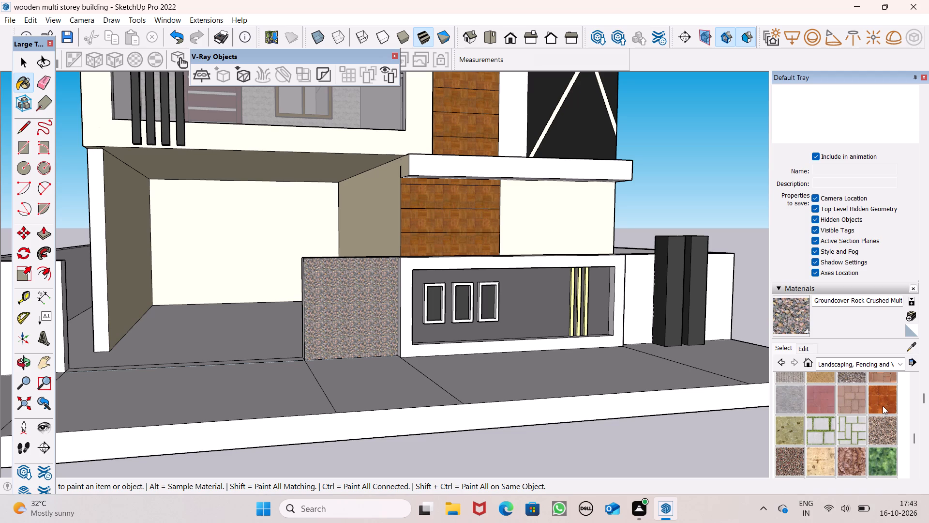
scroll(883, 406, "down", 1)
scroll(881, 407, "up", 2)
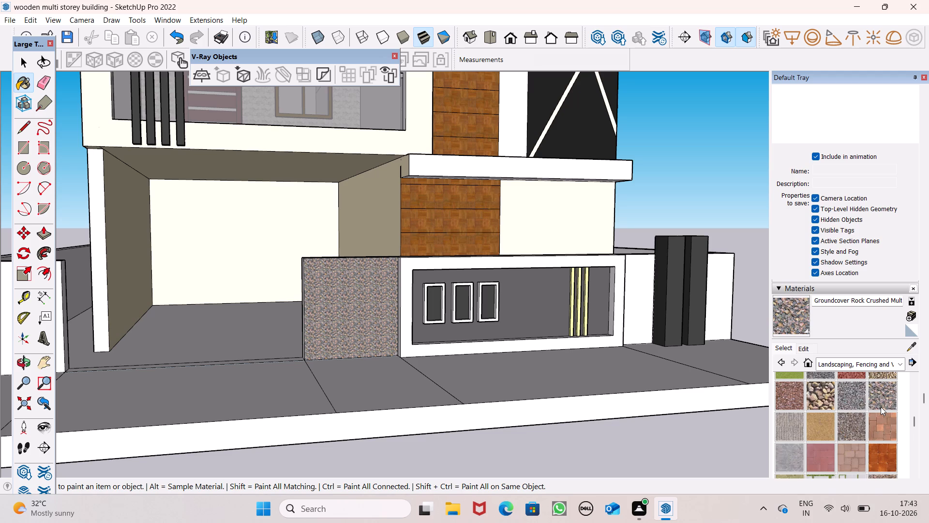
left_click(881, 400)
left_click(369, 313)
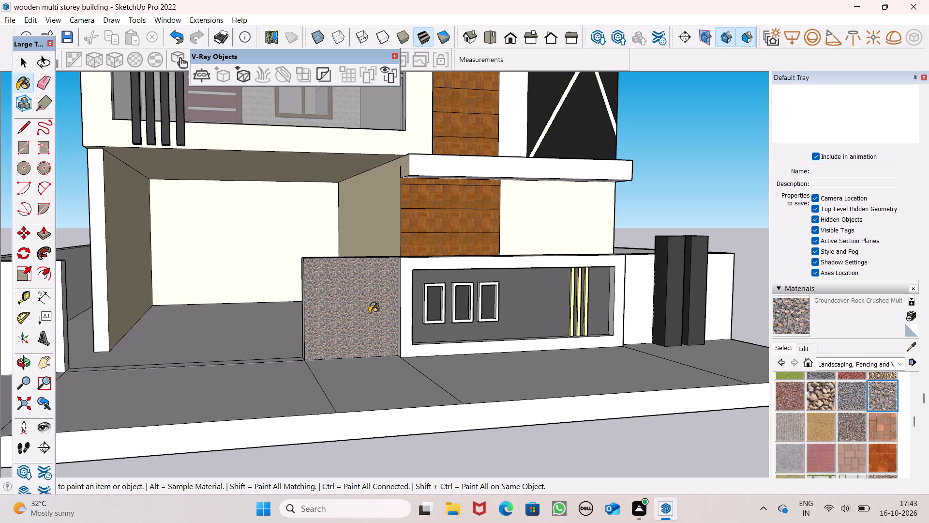
Set the texture width of the Groundcover Rock Crushed Multi material to 2'.
left_click(799, 348)
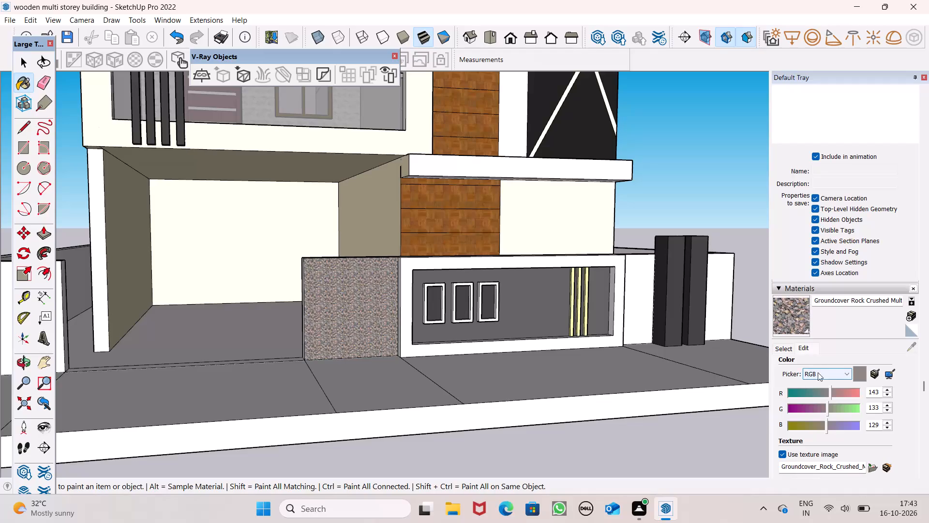
left_click(804, 349)
scroll(804, 343, "down", 2)
left_click(804, 366)
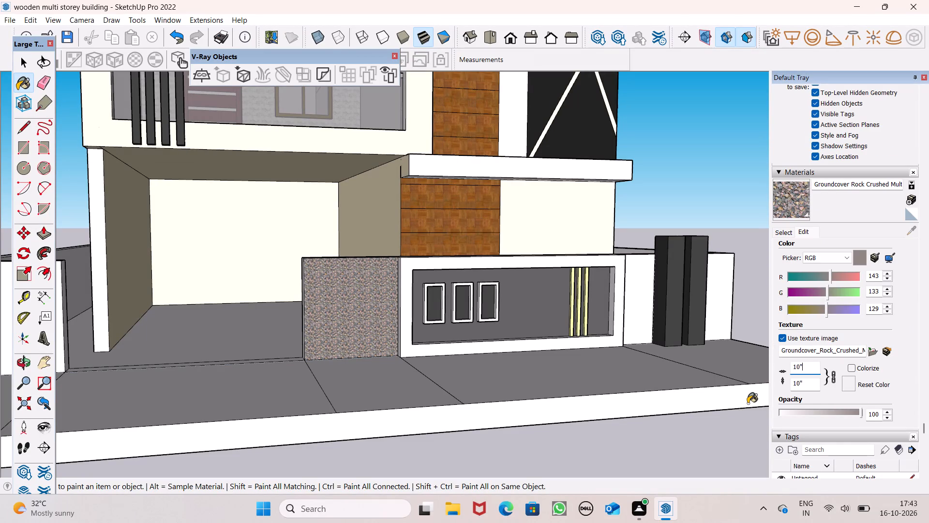
key("BackSpace")
key("BackSpace")
key("BackSpace")
key("2")
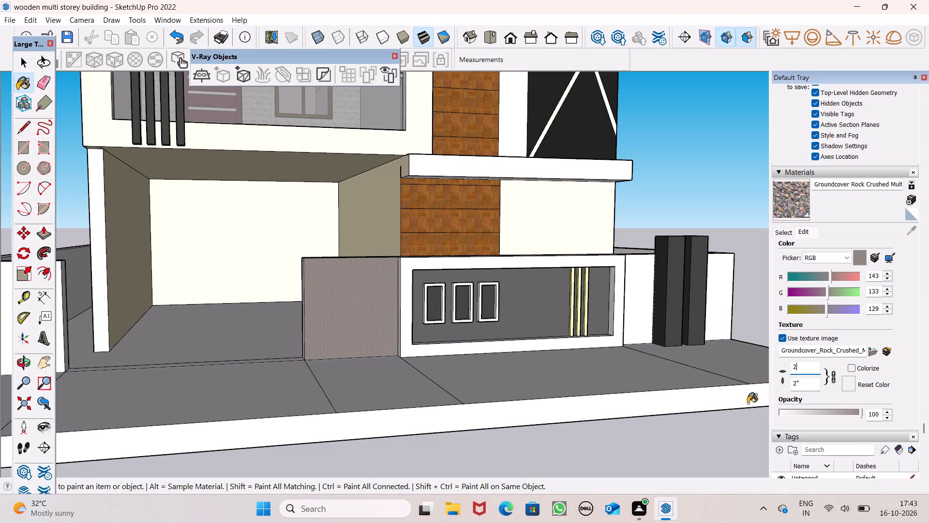
key("apostrophe")
key("Return")
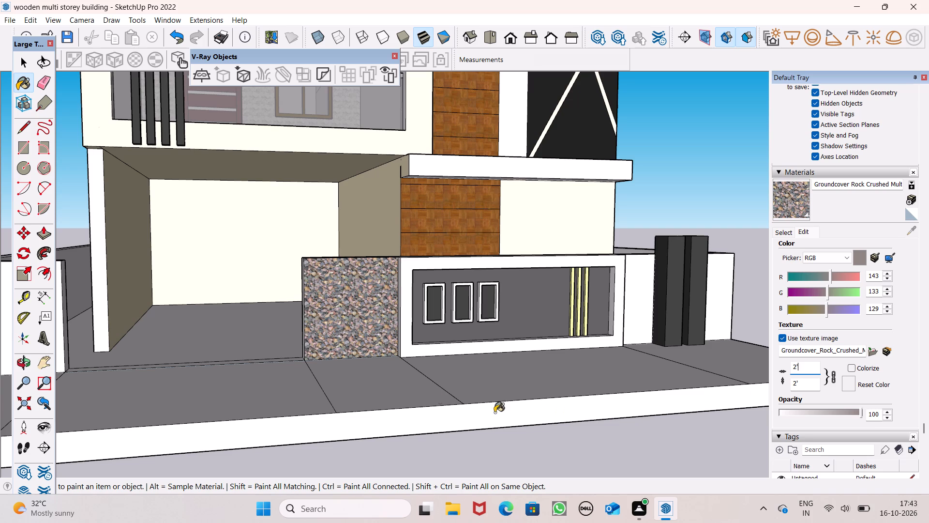
Examine the resized rock texture on the front wall section up close and from a higher angle.
scroll(409, 351, "up", 5)
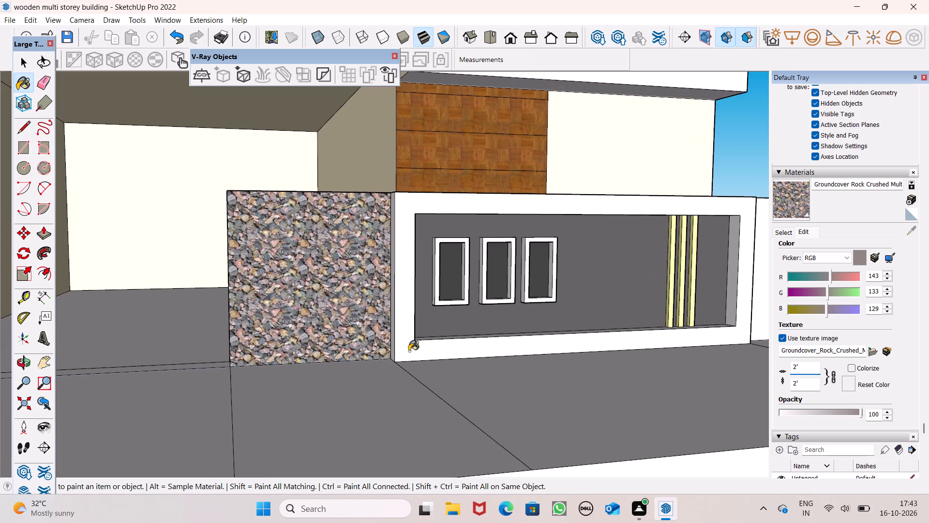
scroll(401, 350, "up", 6)
scroll(345, 346, "up", 1)
scroll(339, 347, "down", 1)
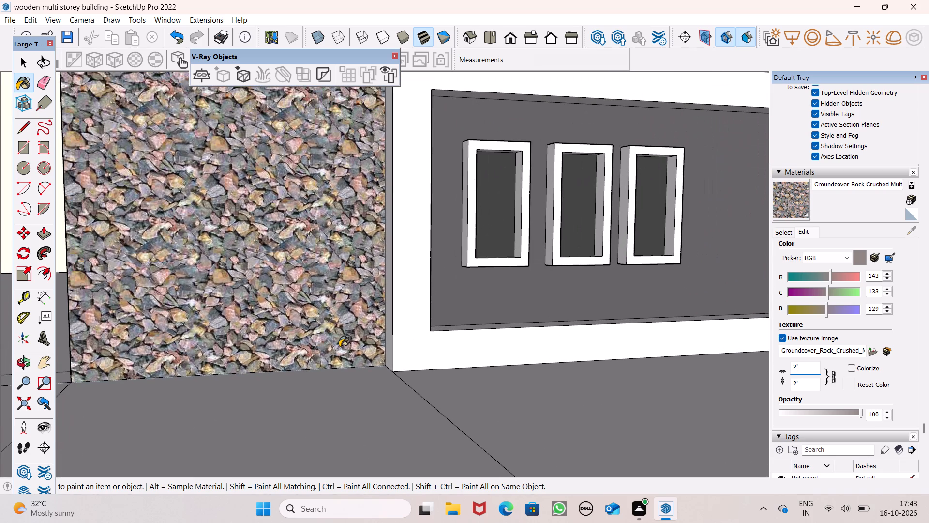
scroll(339, 347, "down", 7)
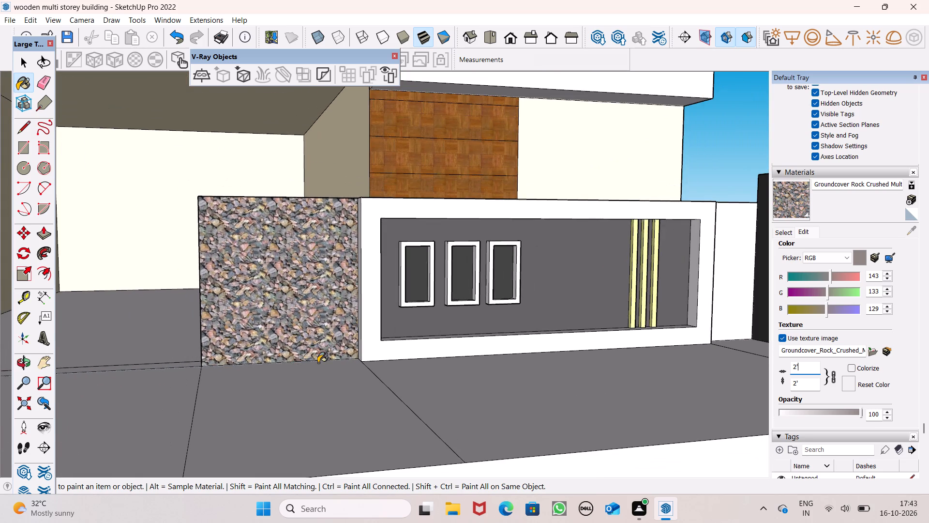
scroll(251, 330, "down", 4)
middle_click_drag(260, 327, 248, 374)
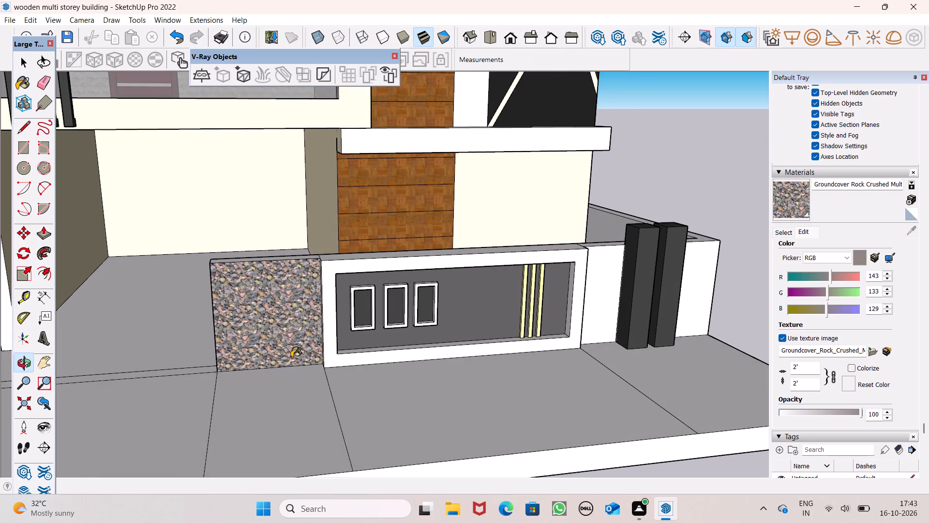
scroll(294, 357, "up", 1)
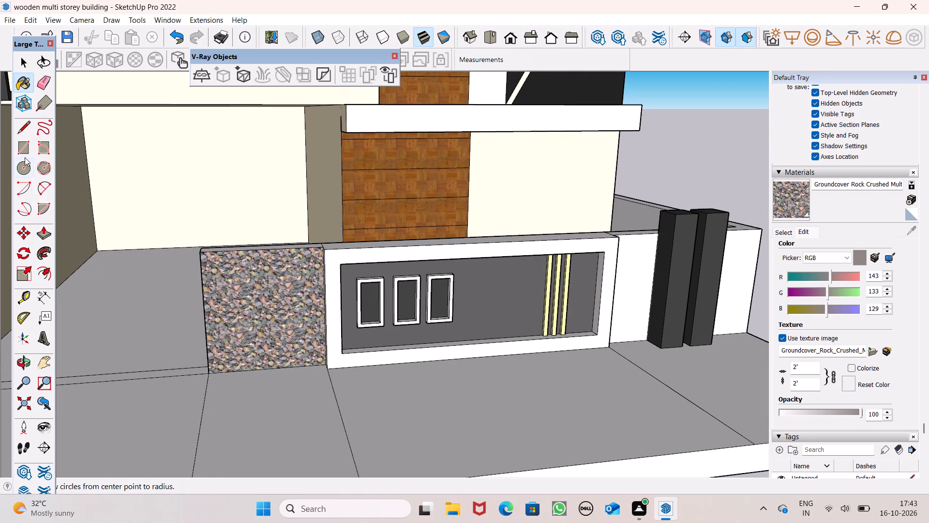
Draw a rectangle about 9' 7" by 2' 2" on the front slab, along the base of the framed wall panel toward the pillars.
left_click(18, 148)
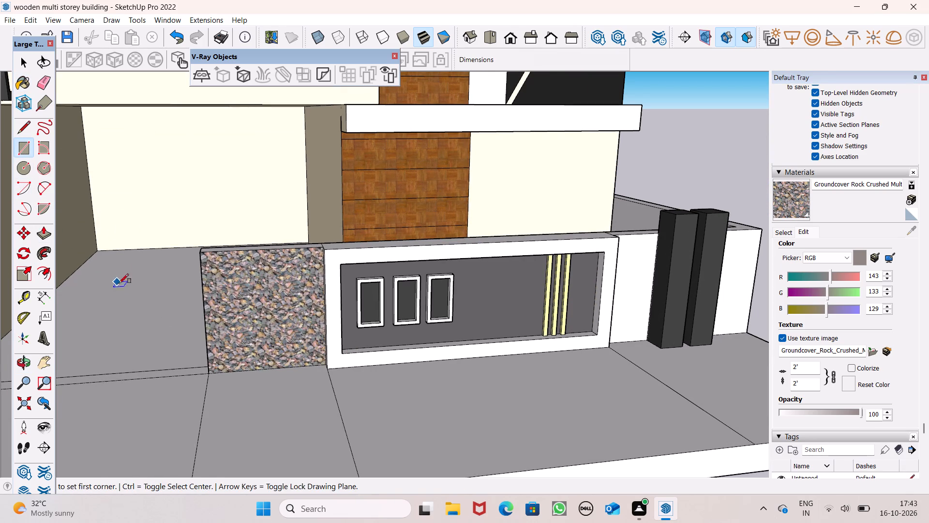
scroll(128, 314, "down", 1)
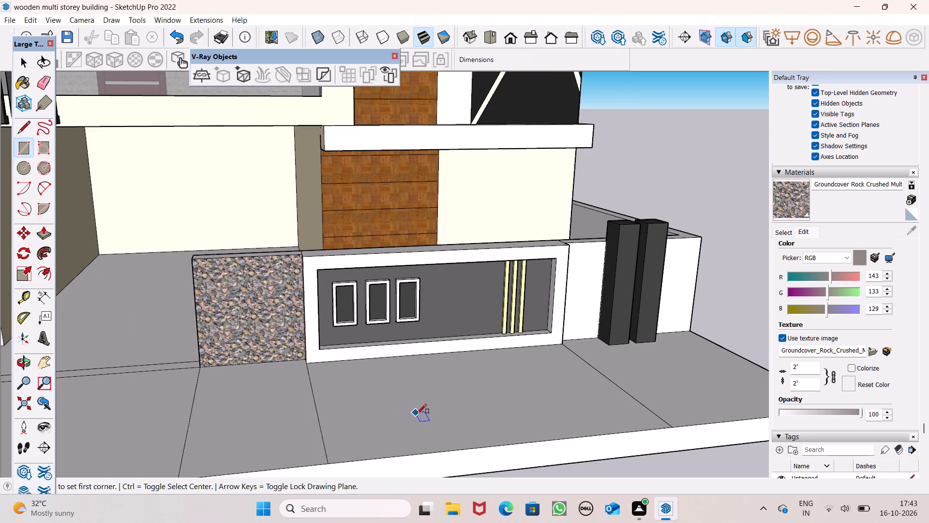
middle_click_drag(418, 413, 361, 471)
scroll(440, 401, "up", 4)
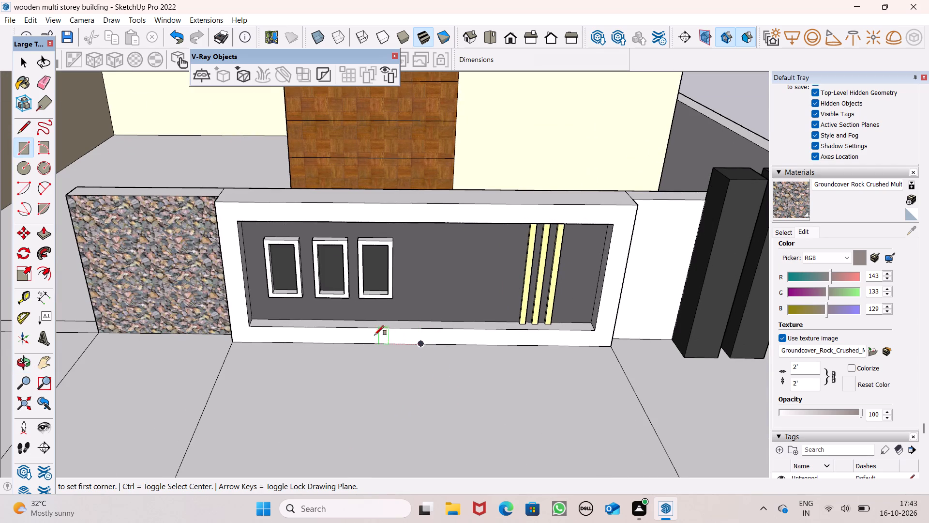
left_click_drag(354, 342, 360, 345)
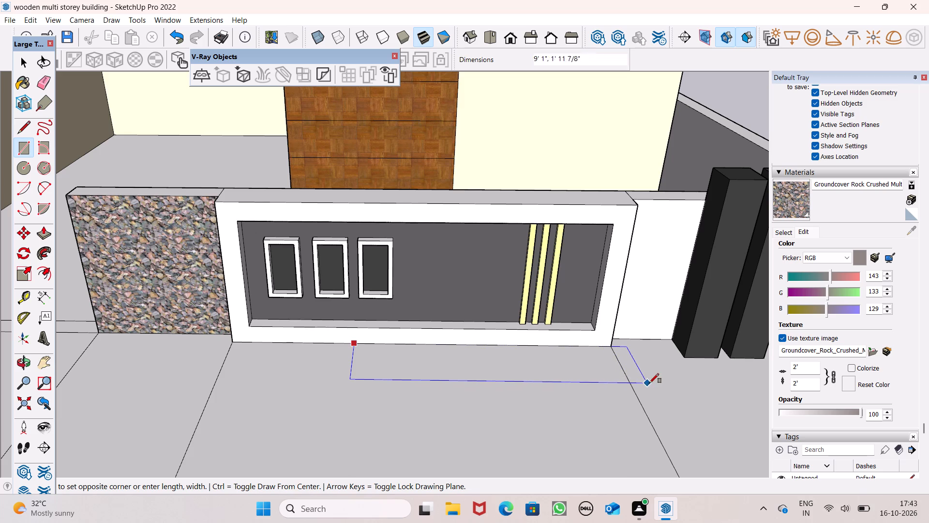
left_click(667, 386)
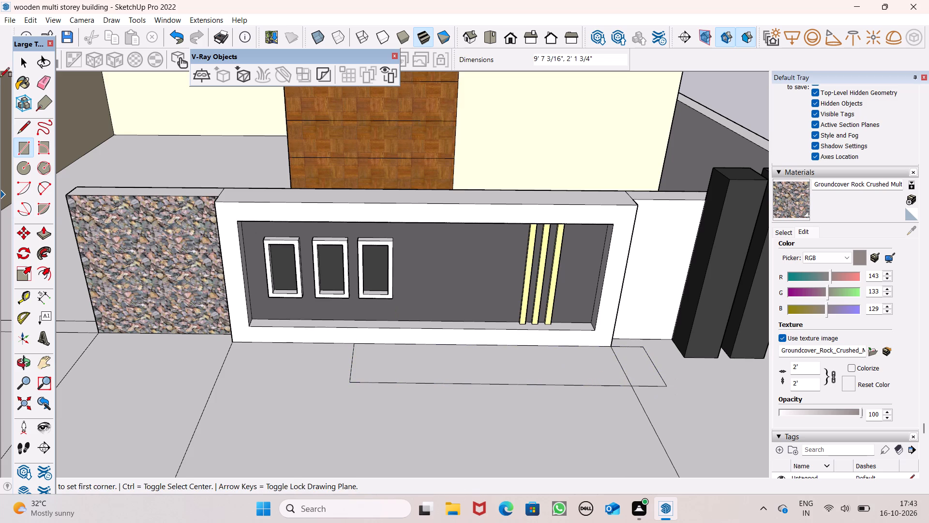
Erase the slab dividing line that crosses the new rectangle near the pillars and continues toward the slab's front edge.
left_click(44, 84)
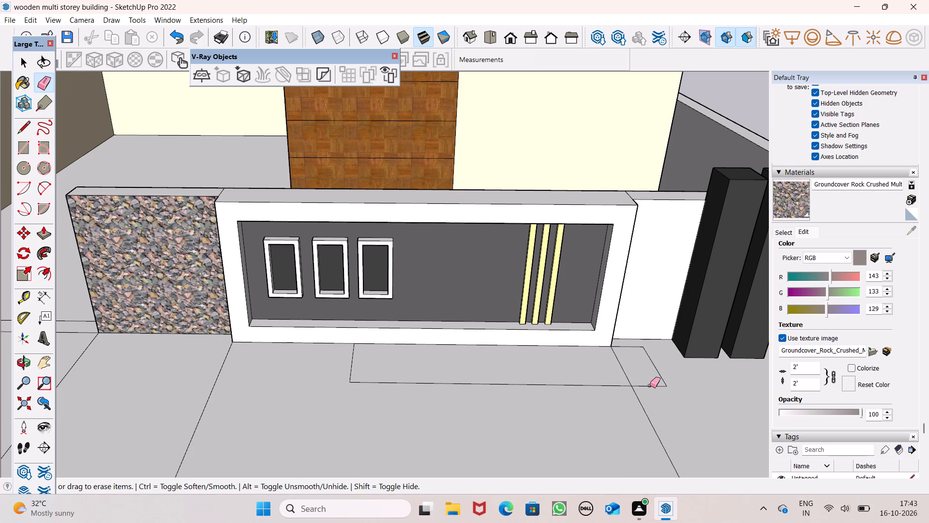
left_click_drag(636, 378, 623, 383)
left_click(644, 414)
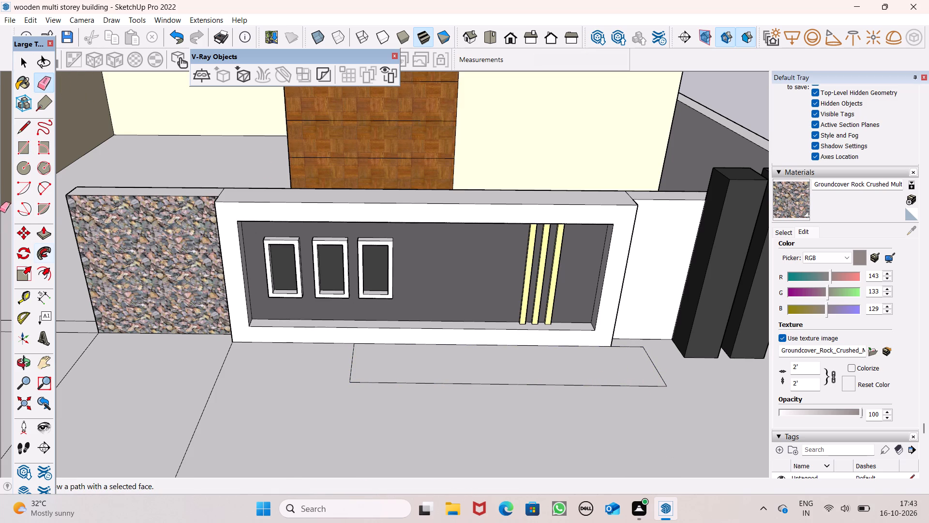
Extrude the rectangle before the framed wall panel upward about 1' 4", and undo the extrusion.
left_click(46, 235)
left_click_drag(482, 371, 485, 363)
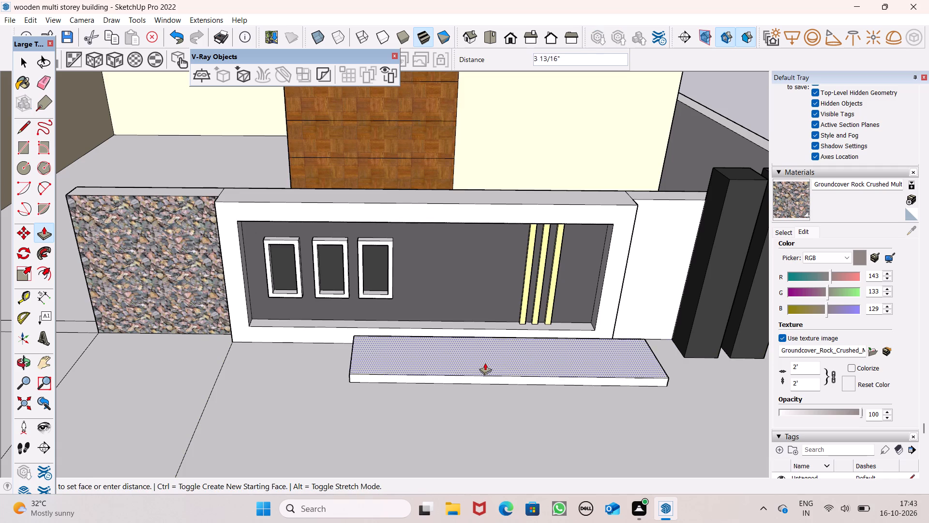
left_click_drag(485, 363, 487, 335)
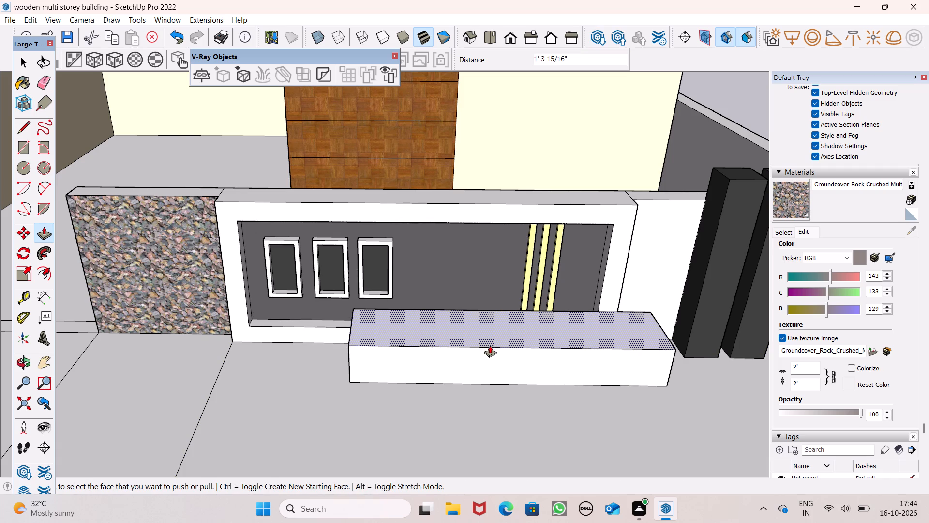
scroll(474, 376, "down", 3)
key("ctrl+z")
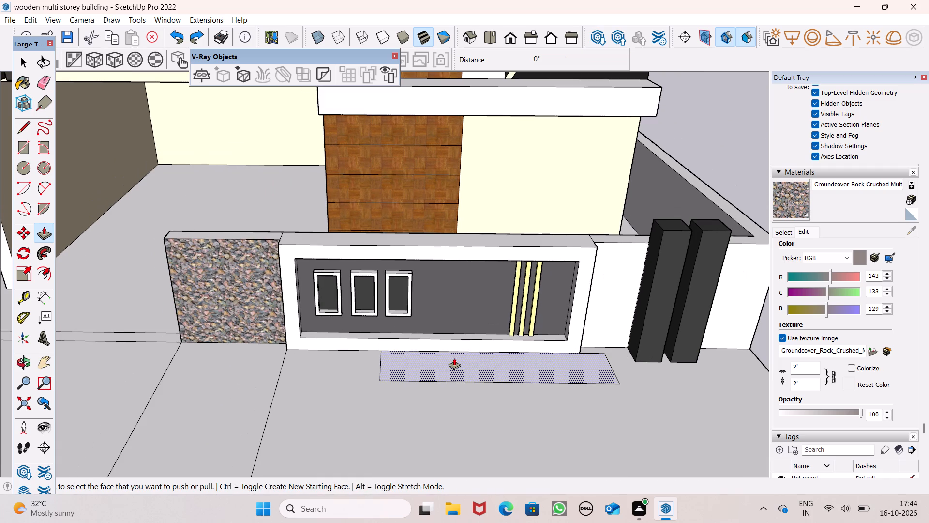
Extrude the rectangle before the framed wall panel upward into a solid block and check it against the house front.
left_click_drag(445, 369, 450, 335)
key("space")
scroll(450, 335, "down", 3)
middle_click_drag(461, 360, 472, 277)
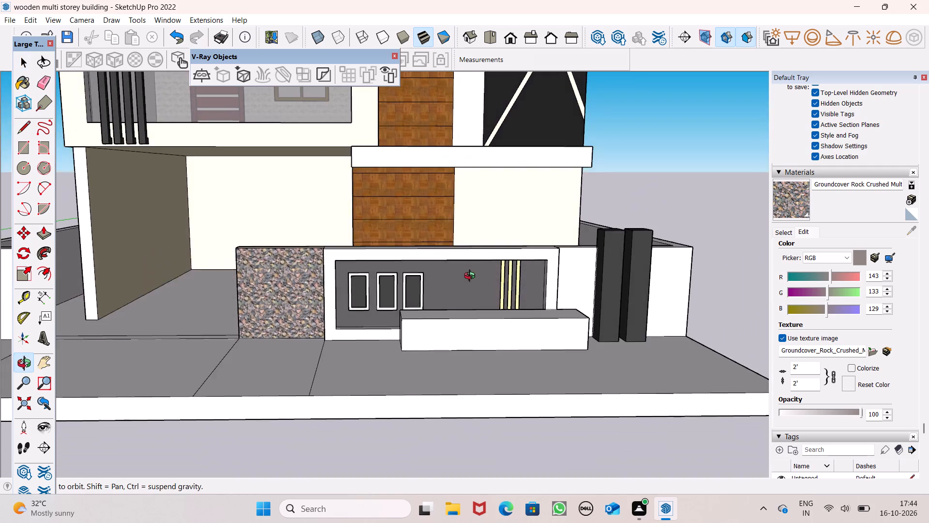
middle_click_drag(472, 277, 479, 253)
scroll(479, 277, "down", 2)
middle_click_drag(502, 328, 541, 457)
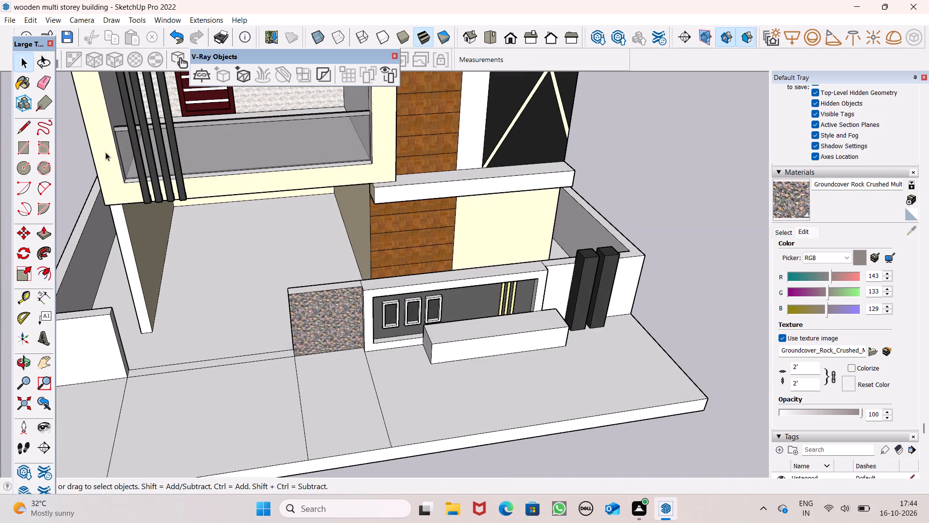
Erase the slab dividing line running forward from the joint between the rock-clad section and the framed panel.
left_click(42, 80)
scroll(235, 238, "down", 1)
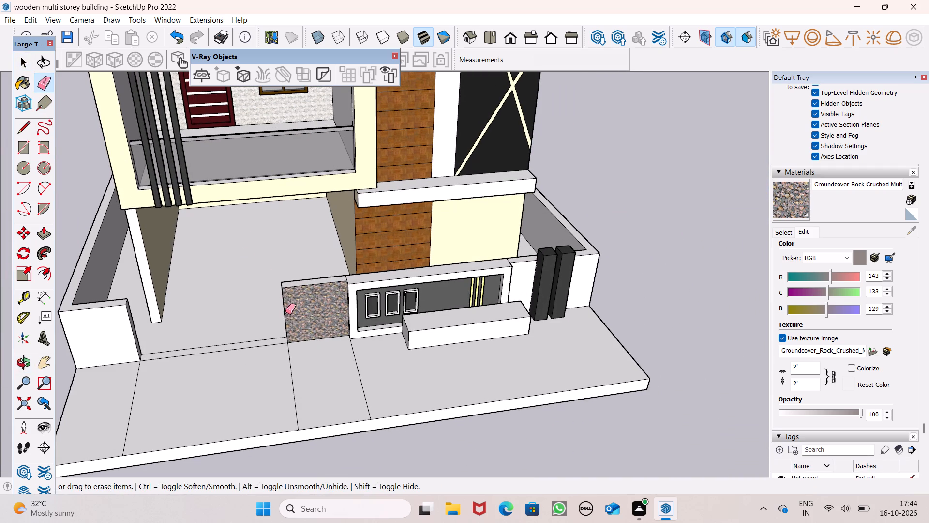
scroll(295, 331, "down", 2)
left_click_drag(353, 372, 355, 372)
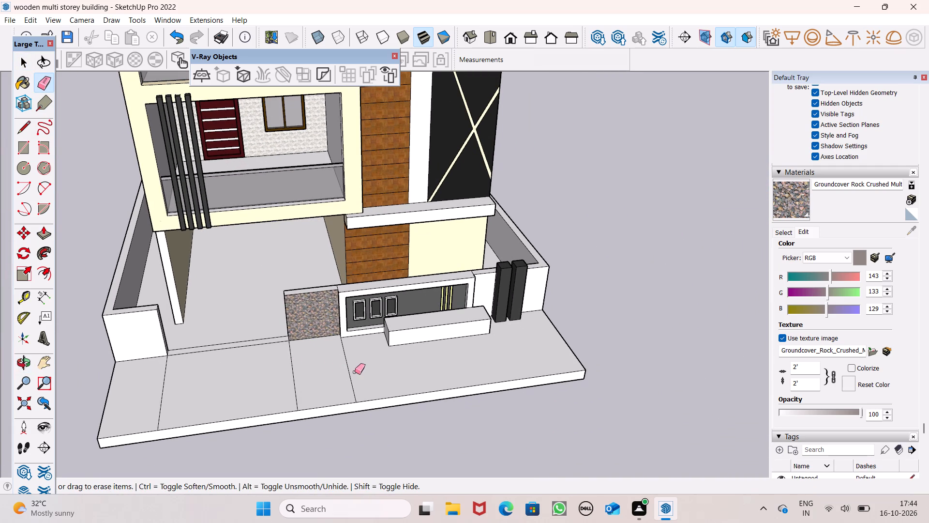
left_click_drag(355, 372, 348, 378)
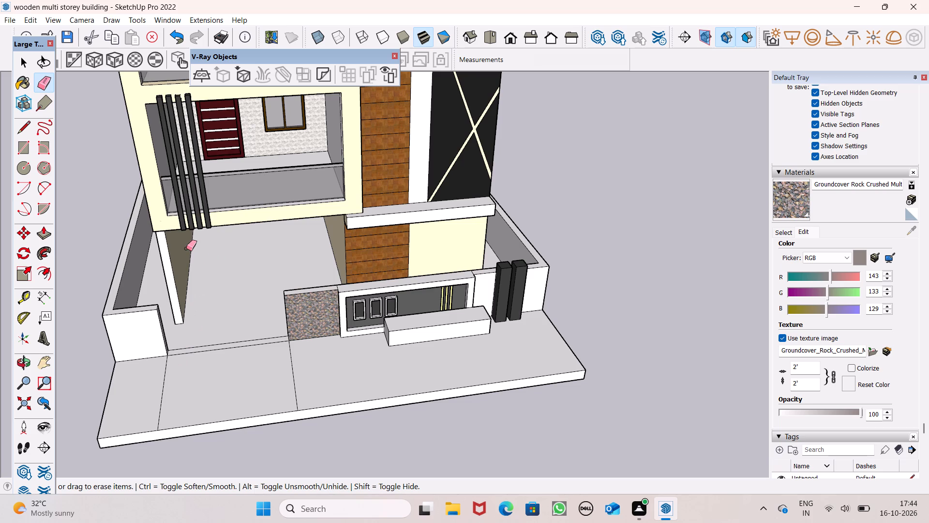
Apply Blacktop Old 01 from the Asphalt and Concrete materials to the ground floor surface inside the boundary wall.
scroll(259, 296, "down", 2)
middle_click_drag(282, 249, 297, 164)
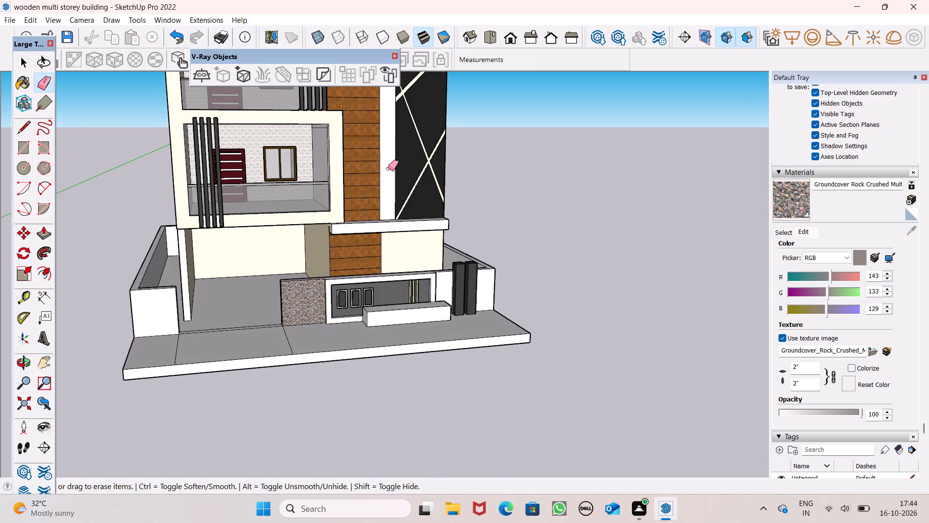
left_click(786, 239)
left_click(786, 240)
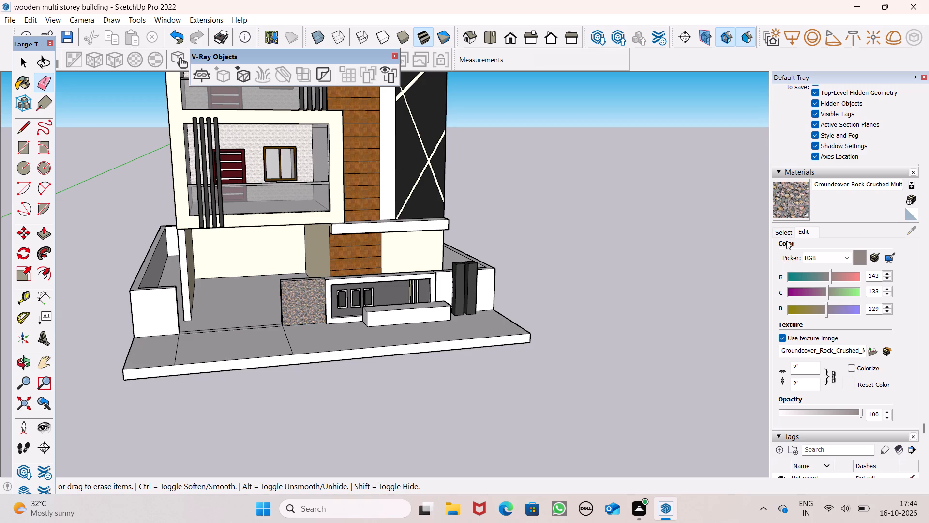
left_click(786, 242)
left_click(786, 243)
left_click(785, 236)
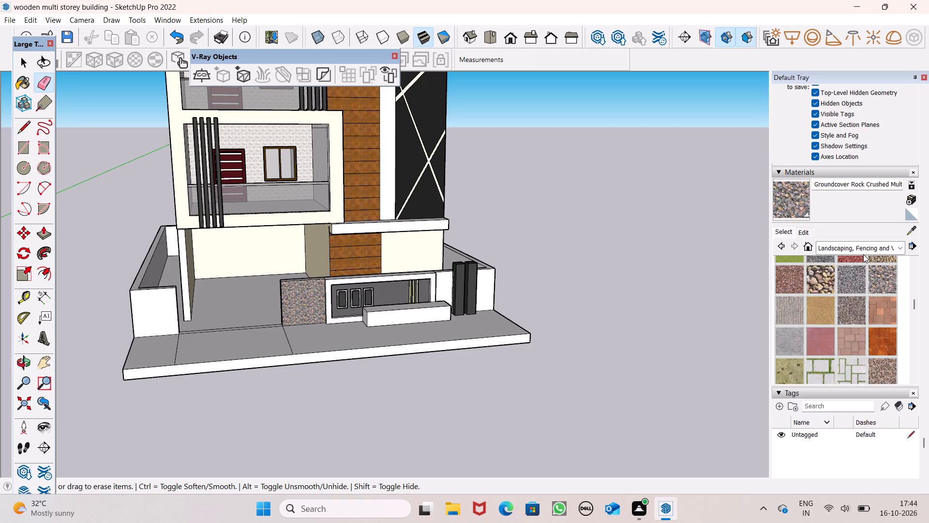
left_click(865, 249)
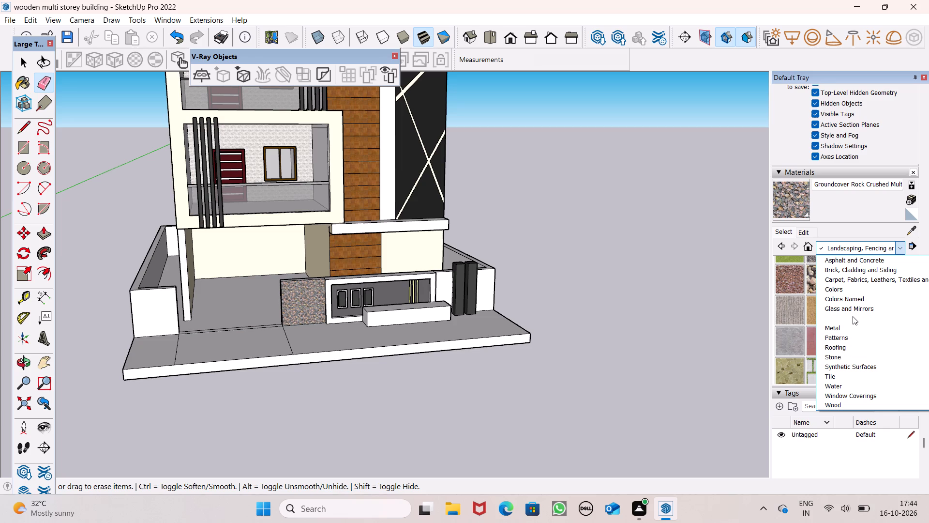
left_click(865, 255)
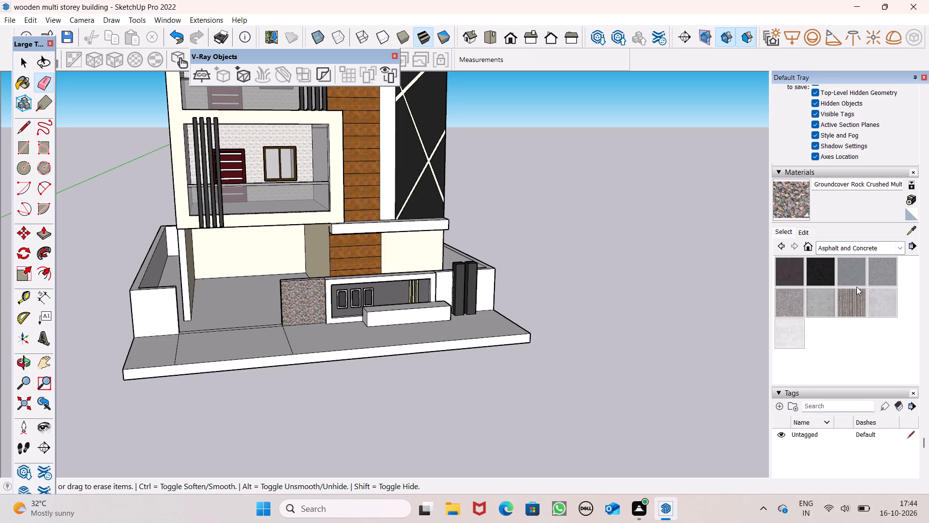
left_click(853, 275)
scroll(261, 292, "up", 3)
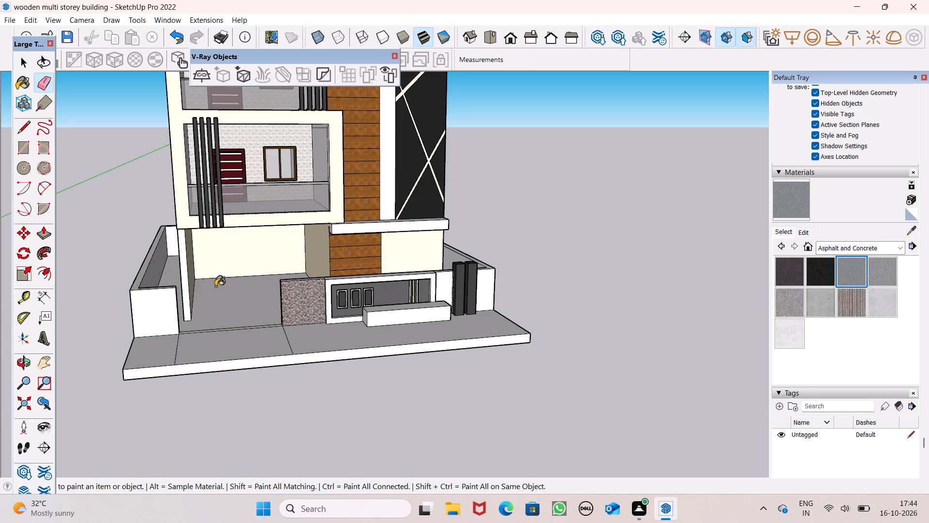
left_click(218, 296)
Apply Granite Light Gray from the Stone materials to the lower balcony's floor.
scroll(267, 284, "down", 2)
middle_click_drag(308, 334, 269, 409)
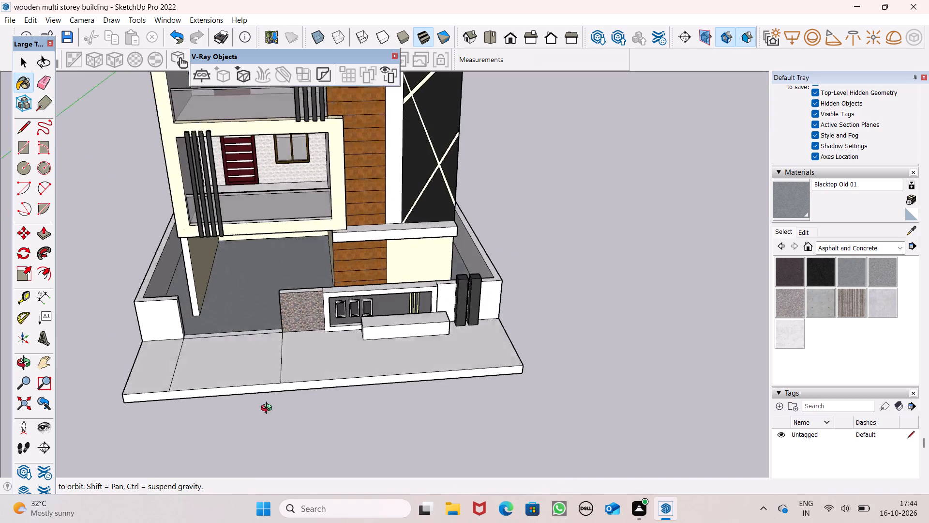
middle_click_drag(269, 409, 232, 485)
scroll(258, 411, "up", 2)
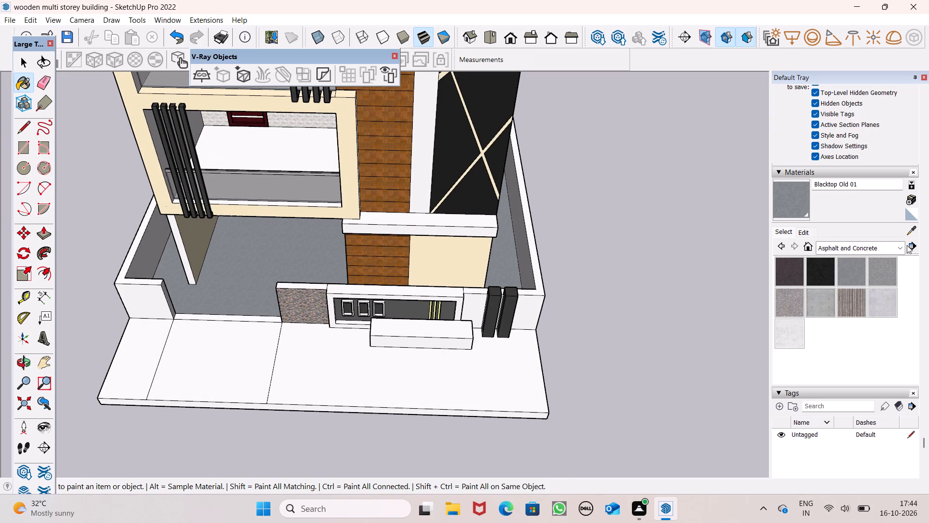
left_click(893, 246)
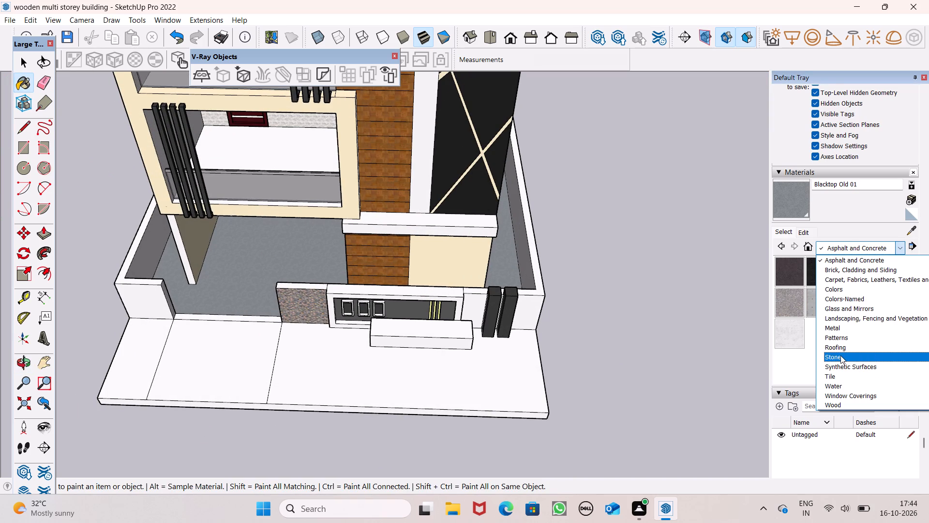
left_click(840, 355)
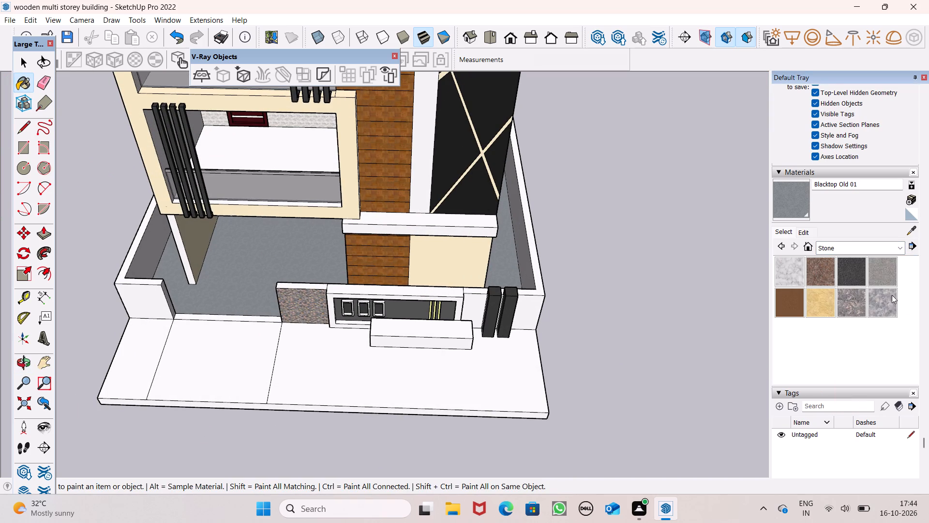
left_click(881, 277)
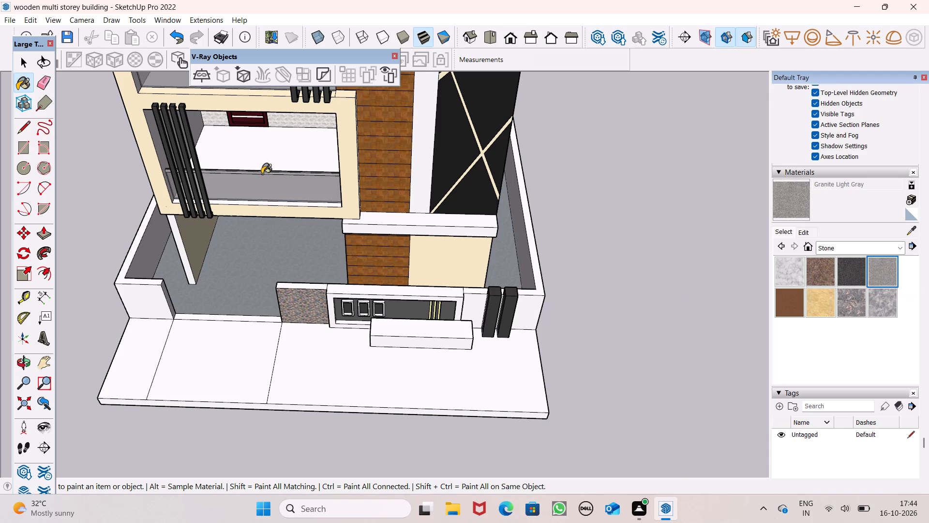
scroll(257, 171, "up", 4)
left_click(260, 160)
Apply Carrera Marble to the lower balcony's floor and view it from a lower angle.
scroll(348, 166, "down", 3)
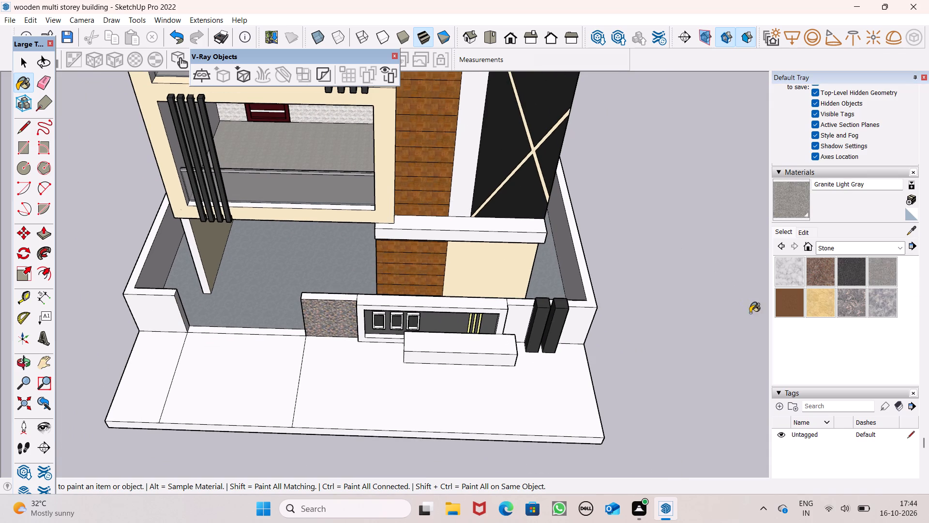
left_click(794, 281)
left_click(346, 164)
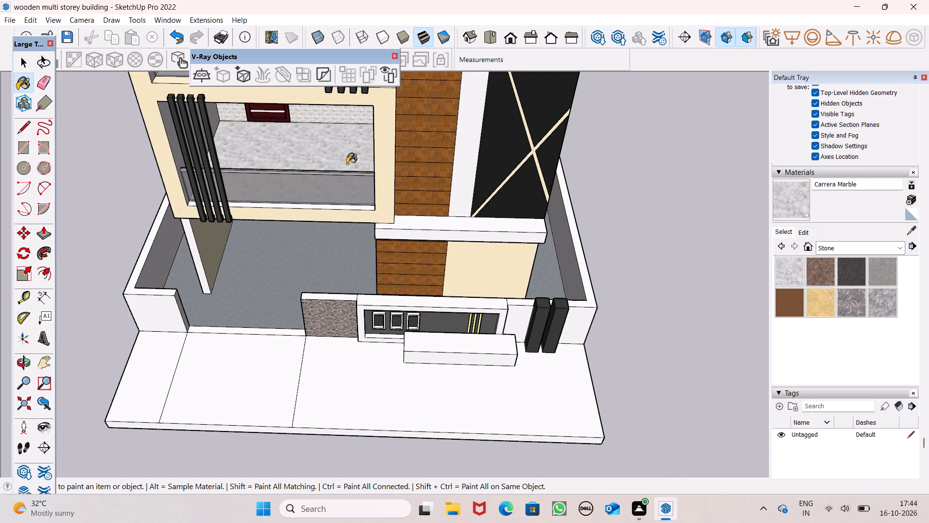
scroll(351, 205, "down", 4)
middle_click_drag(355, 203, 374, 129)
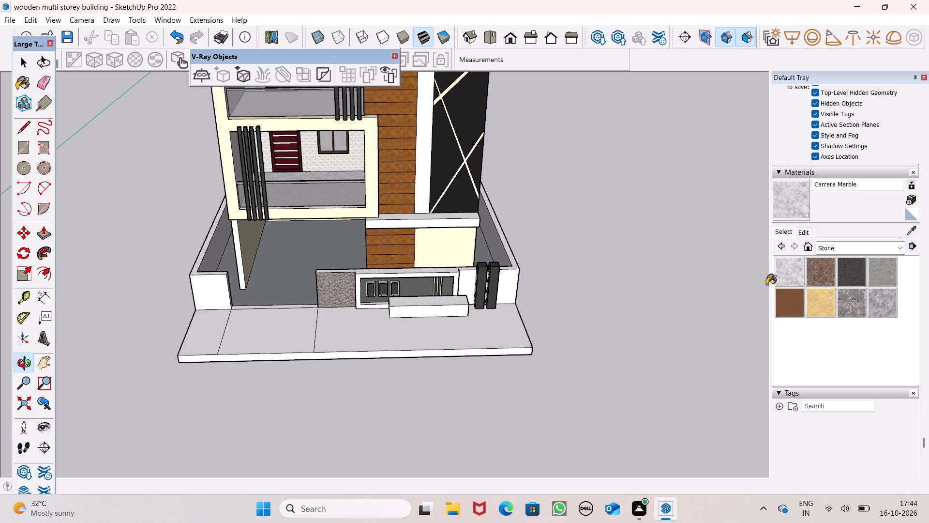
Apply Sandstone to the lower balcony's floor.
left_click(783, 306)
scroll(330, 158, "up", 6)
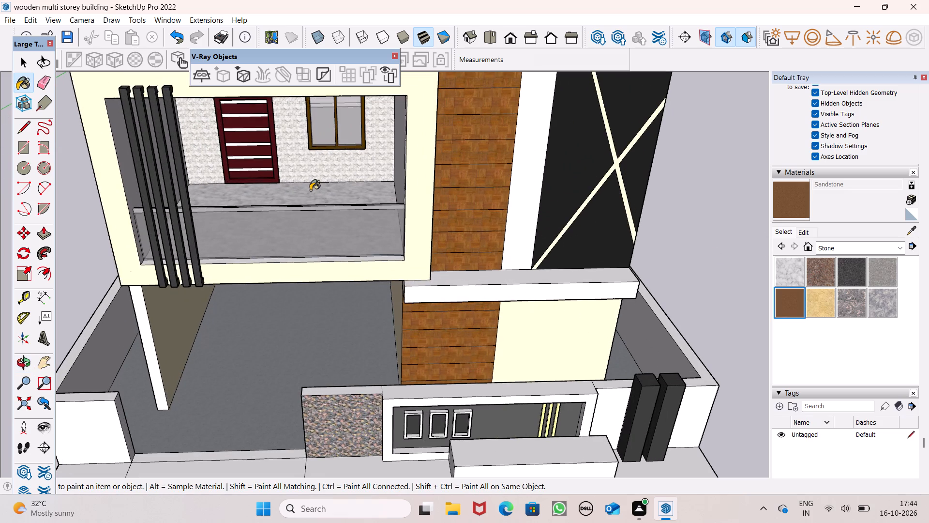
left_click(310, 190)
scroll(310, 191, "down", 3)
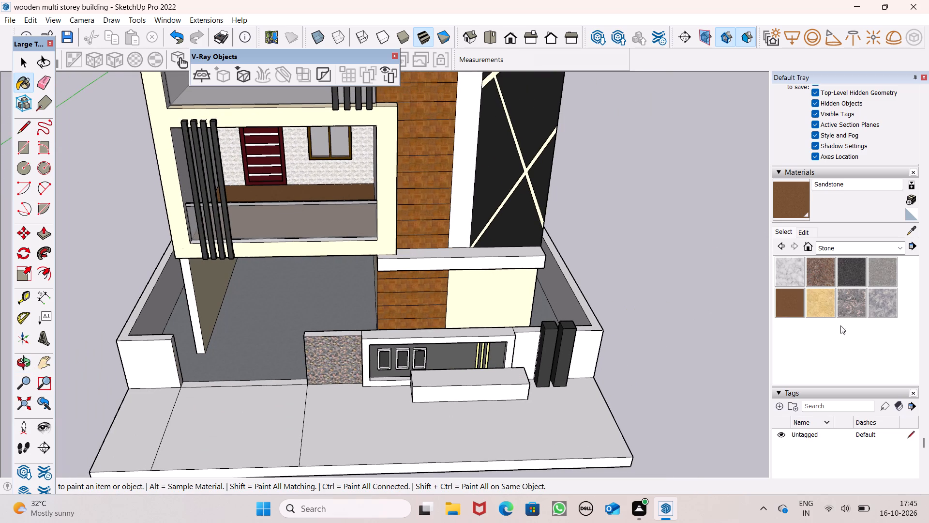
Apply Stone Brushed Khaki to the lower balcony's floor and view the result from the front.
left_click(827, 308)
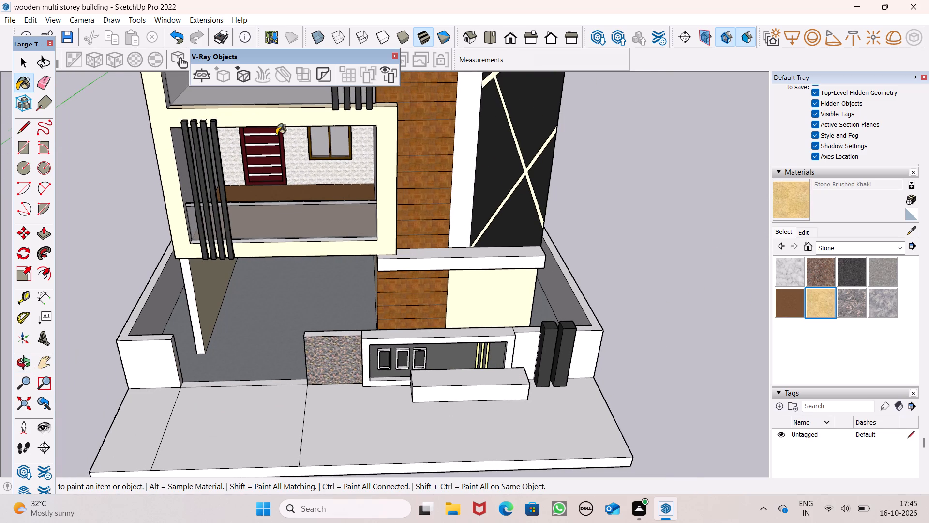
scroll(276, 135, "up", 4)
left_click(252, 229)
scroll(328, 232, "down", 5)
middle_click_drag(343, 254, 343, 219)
Apply Granite Light Gray to the lower balcony's floor in place of the khaki stone.
scroll(343, 219, "up", 1)
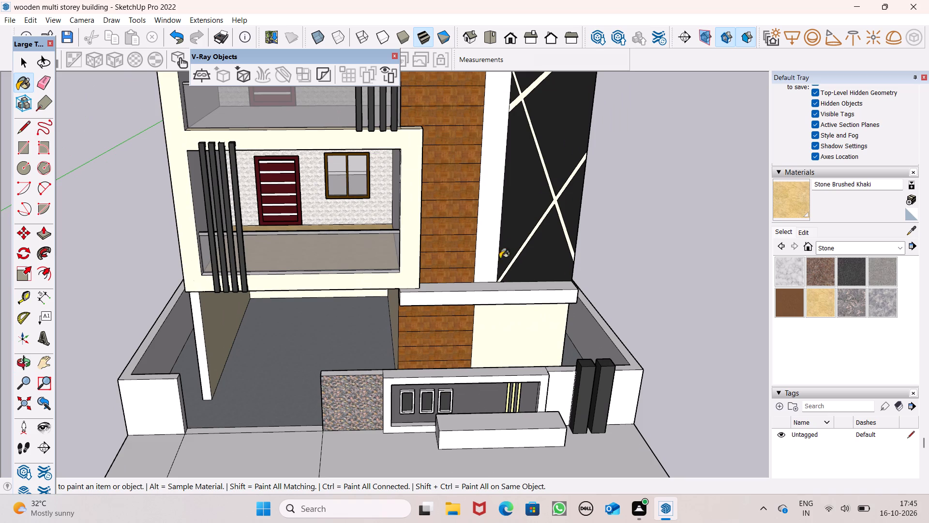
left_click(876, 304)
left_click(880, 278)
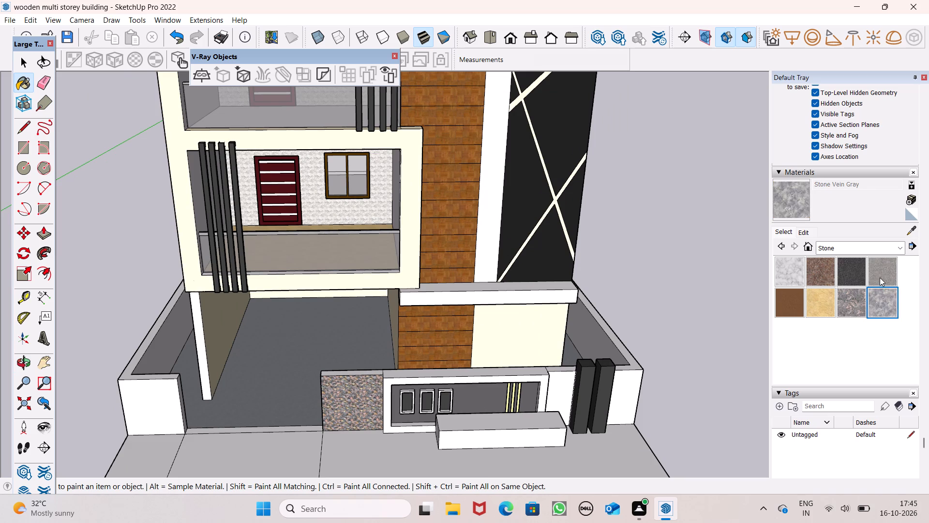
scroll(468, 236, "up", 5)
scroll(288, 216, "up", 4)
middle_click_drag(296, 284, 295, 342)
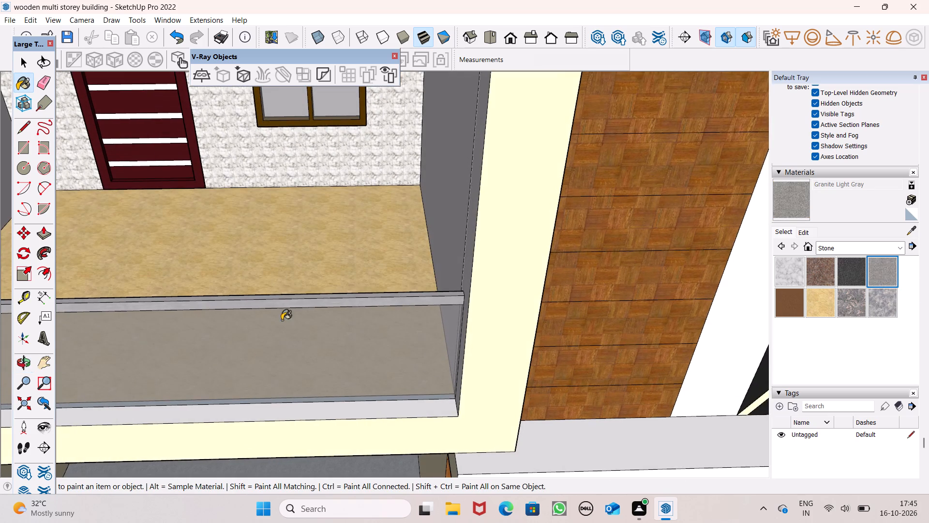
left_click(273, 230)
Apply Granite Light Gray to the upper balcony's floor and check both balconies from the front.
scroll(273, 231, "down", 10)
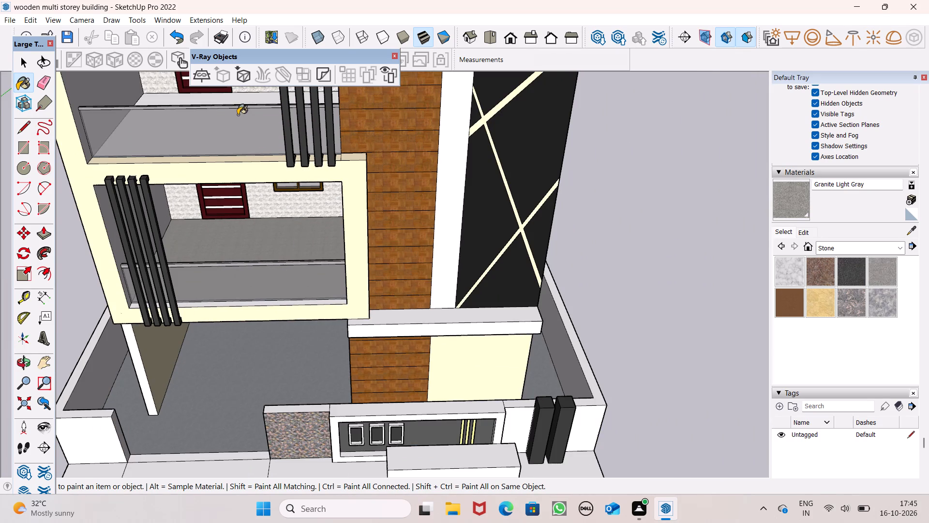
left_click(238, 117)
scroll(238, 118, "down", 5)
scroll(278, 188, "down", 5)
scroll(262, 209, "up", 3)
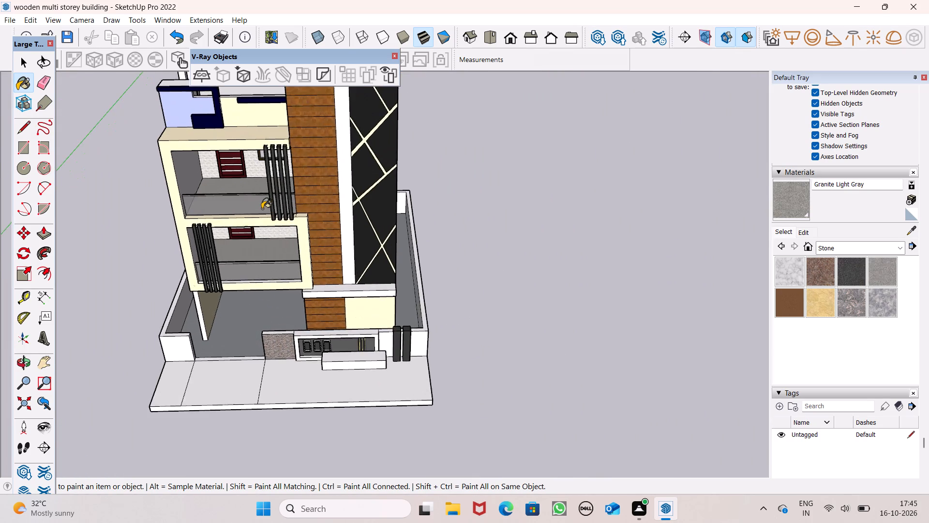
scroll(274, 241, "down", 1)
middle_click_drag(279, 257, 301, 181)
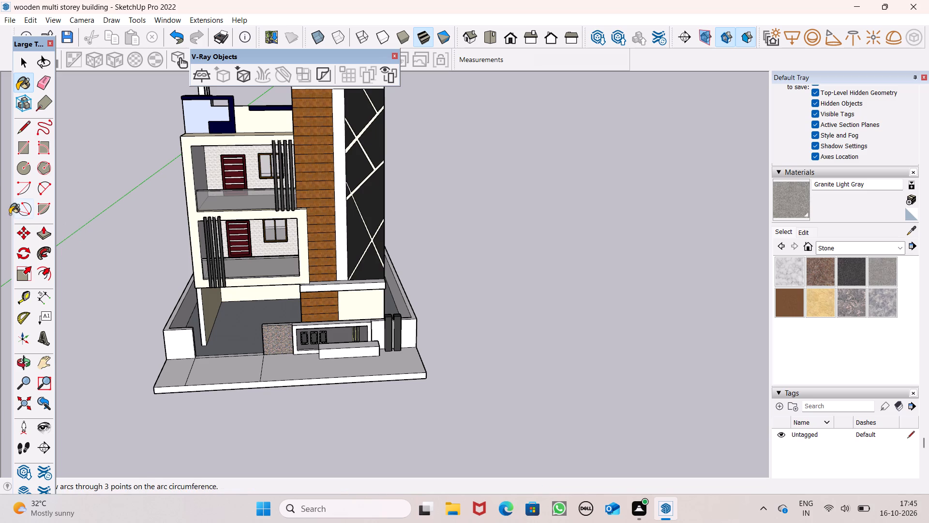
Draw an upright rectangle about 10' 1 11/16" by 5' 11 13/16" on the open ground beside the house.
left_click(25, 148)
scroll(43, 147, "down", 2)
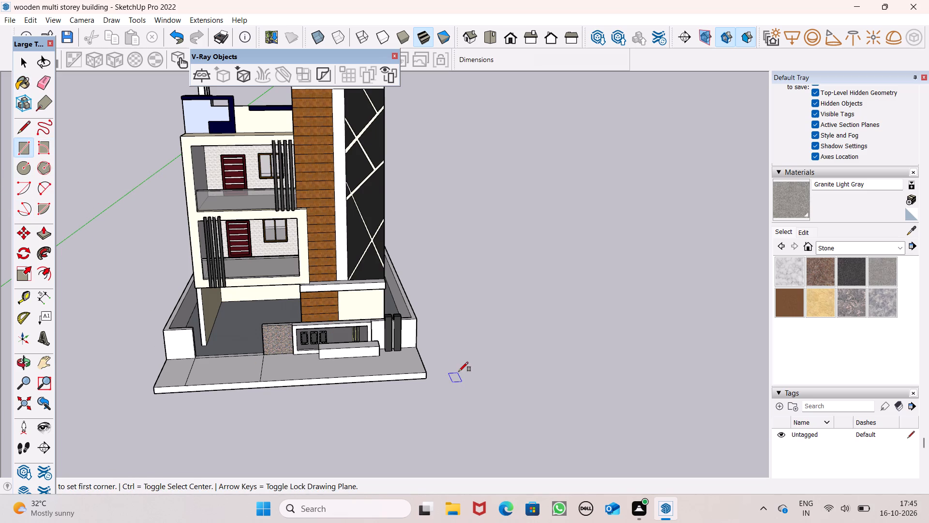
scroll(363, 325, "down", 4)
middle_click_drag(483, 423, 443, 352)
scroll(518, 361, "up", 3)
left_click(448, 303)
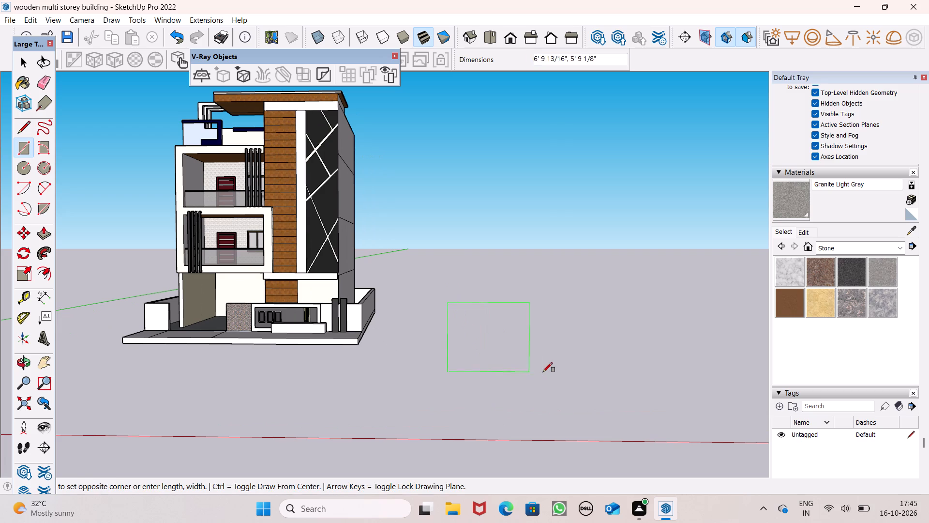
left_click(569, 375)
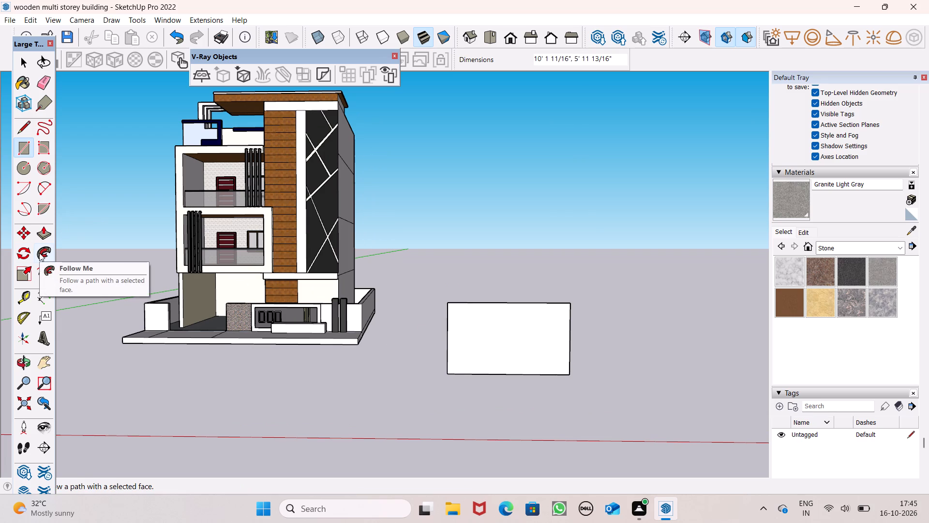
Push/pull the rectangle beside the house to a thickness of 4".
left_click(45, 240)
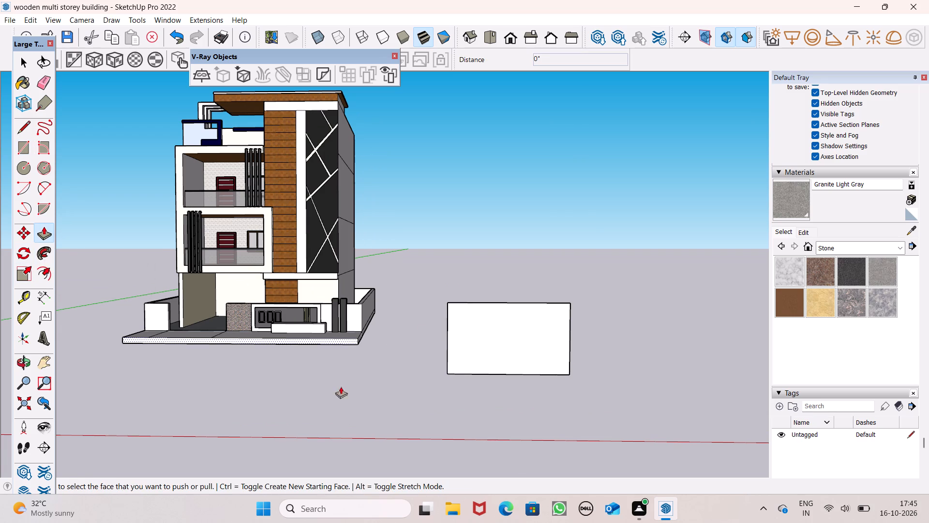
scroll(520, 376, "up", 3)
scroll(521, 390, "down", 2)
middle_click_drag(521, 392, 521, 461)
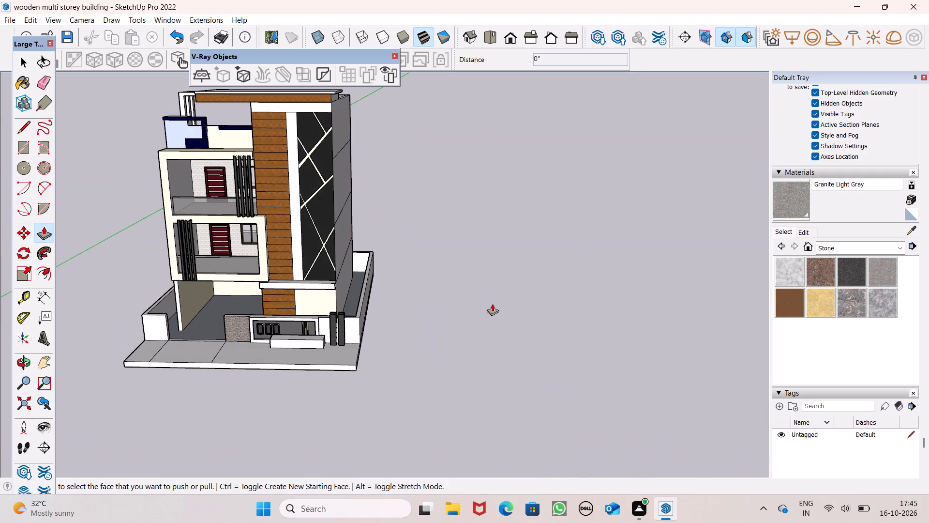
scroll(492, 304, "down", 3)
scroll(539, 313, "down", 3)
scroll(530, 417, "up", 4)
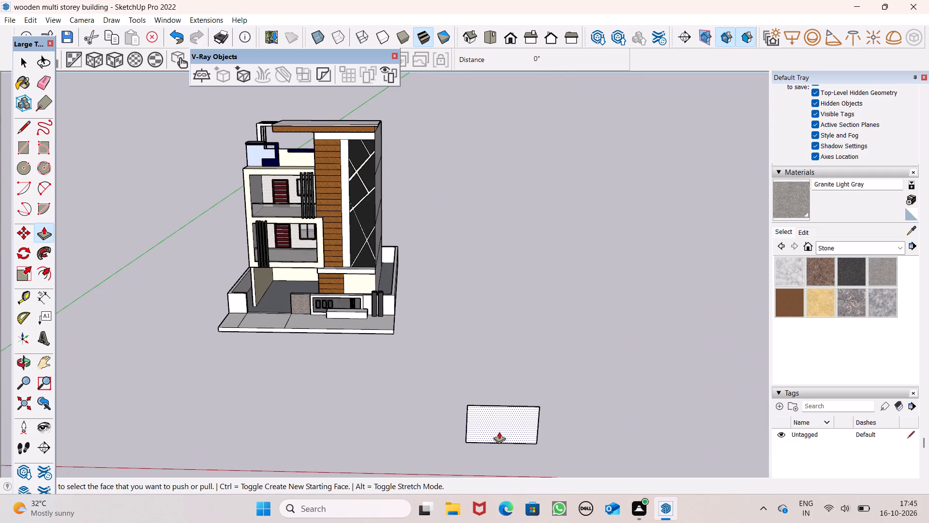
left_click_drag(499, 431, 498, 436)
type("4\"")
key("Return")
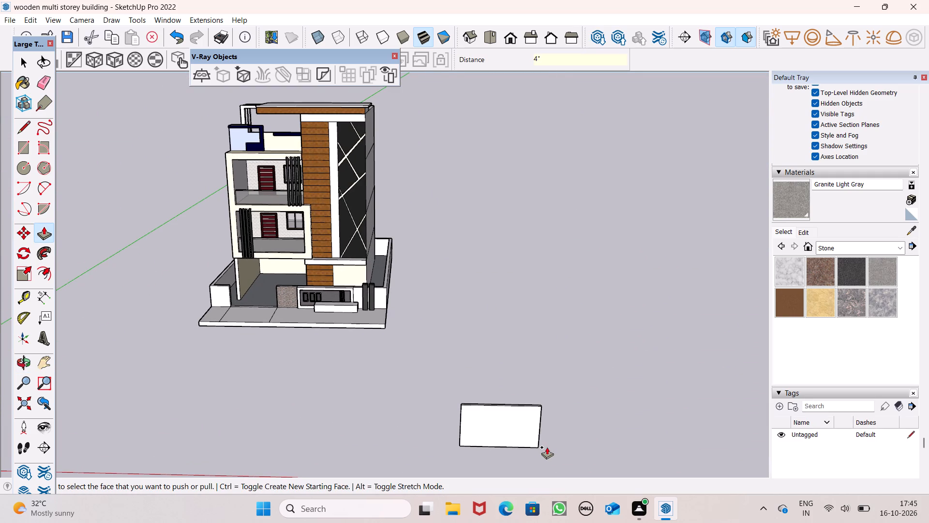
key("space")
Offset the panel's front face outline inward by about 8 1/4" to form a border.
middle_click_drag(557, 452, 565, 374)
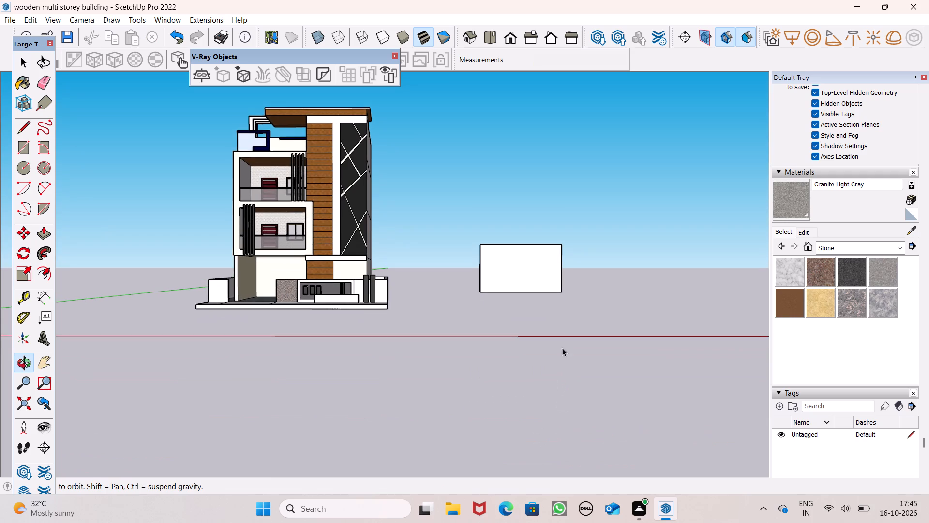
scroll(587, 242, "up", 6)
left_click(49, 277)
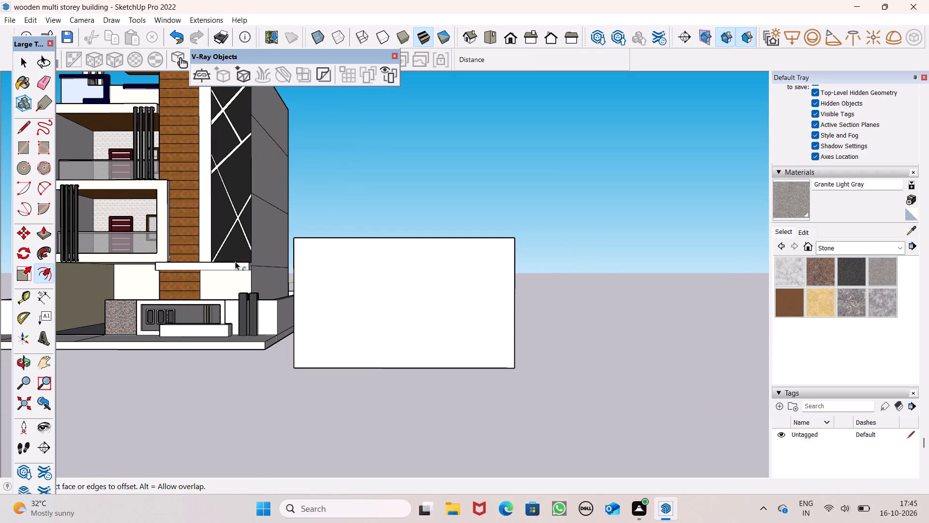
left_click_drag(350, 260, 351, 263)
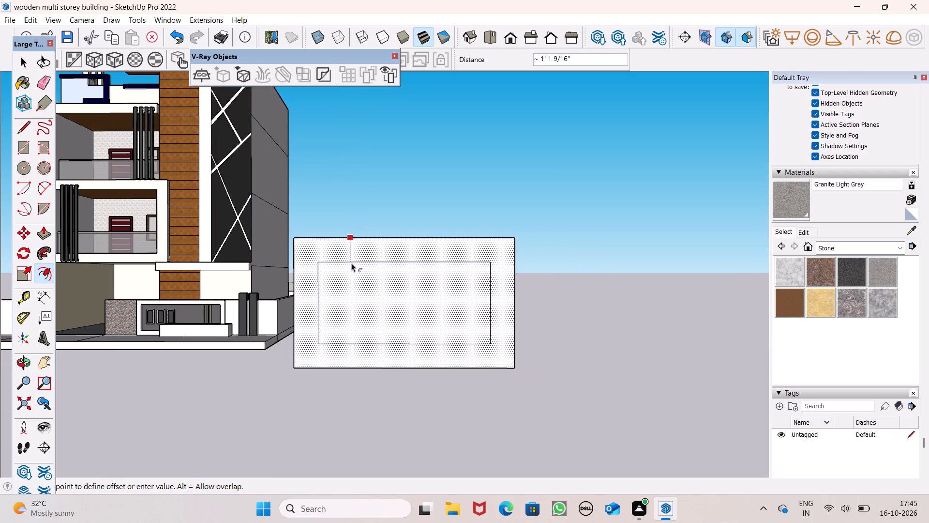
left_click_drag(351, 263, 350, 253)
Draw four short lines, about 8 1/4" each, from the inner rectangle's corners straight to the panel's top and bottom edges.
left_click(25, 132)
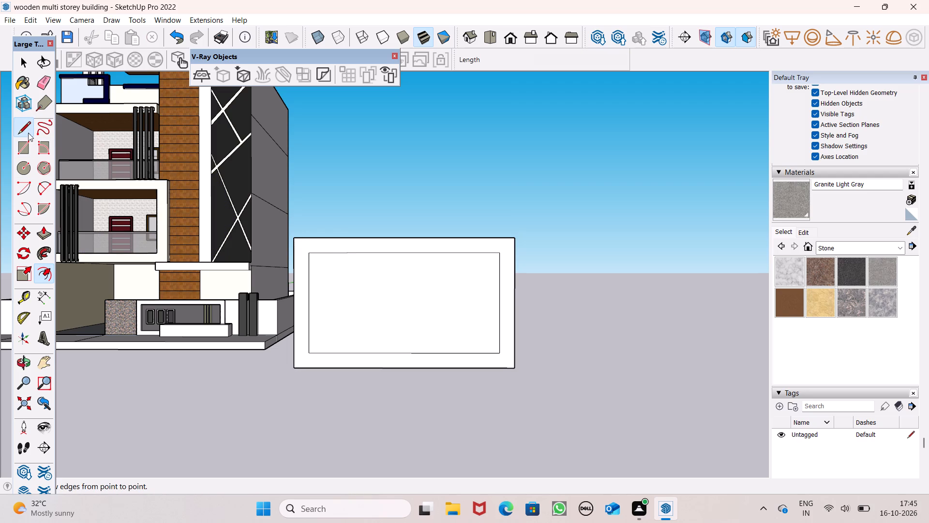
scroll(300, 247, "up", 3)
left_click(312, 256)
left_click(309, 237)
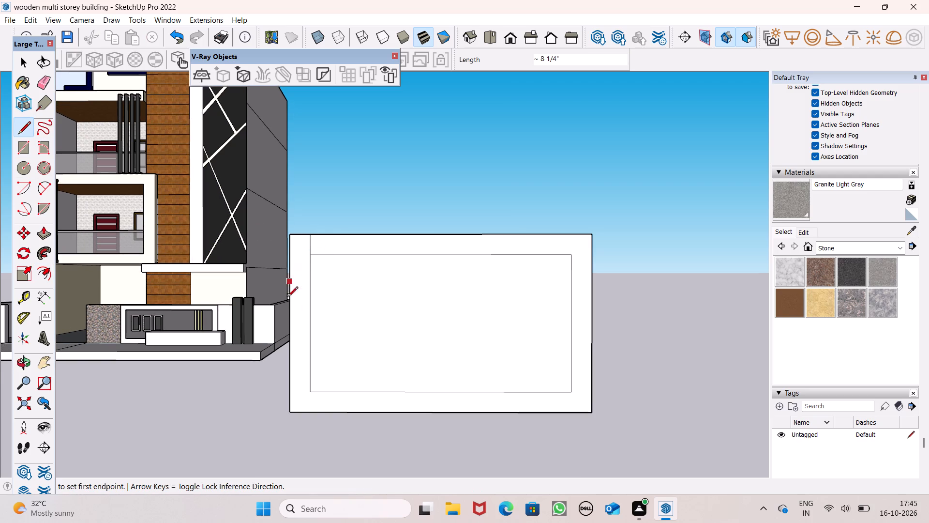
left_click(309, 393)
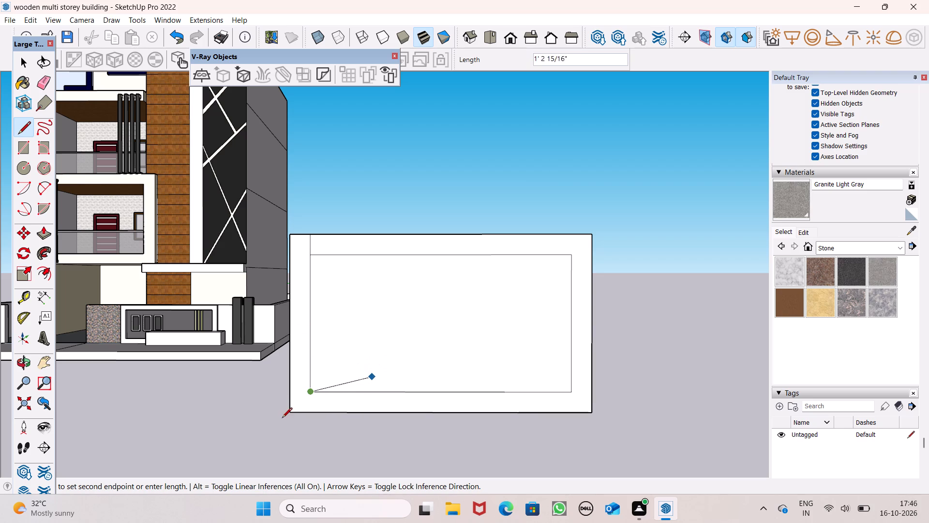
scroll(308, 415, "up", 4)
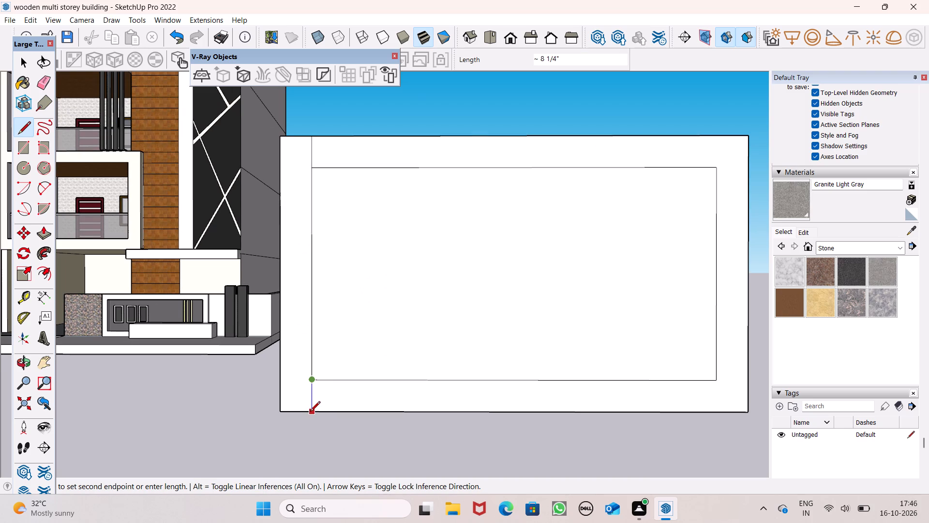
left_click(310, 412)
scroll(225, 352, "down", 4)
scroll(393, 306, "up", 8)
left_click(372, 287)
left_click(373, 263)
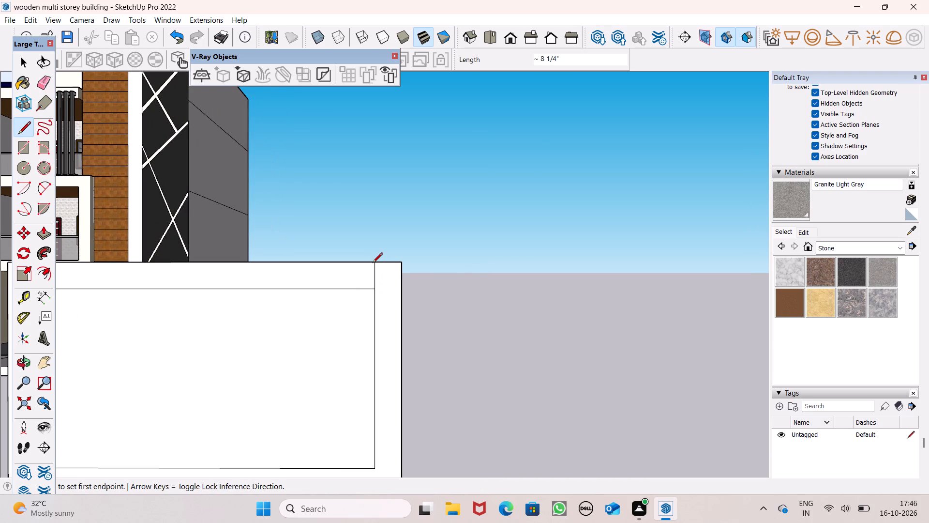
scroll(373, 263, "down", 5)
scroll(362, 415, "up", 4)
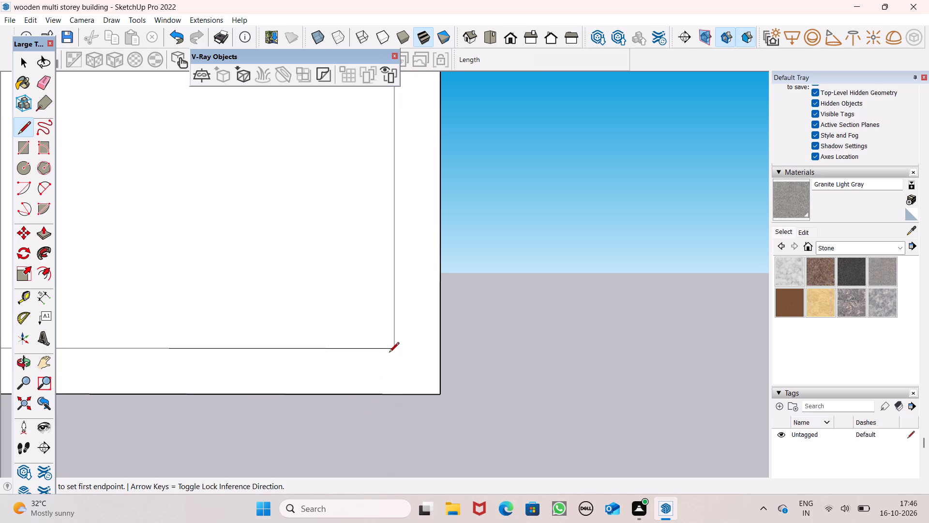
left_click(392, 350)
left_click(389, 392)
scroll(502, 392, "down", 6)
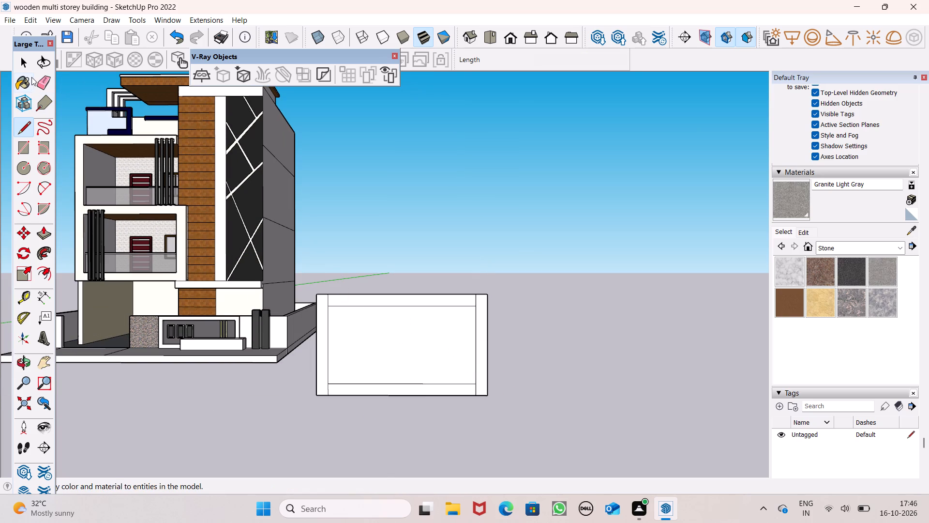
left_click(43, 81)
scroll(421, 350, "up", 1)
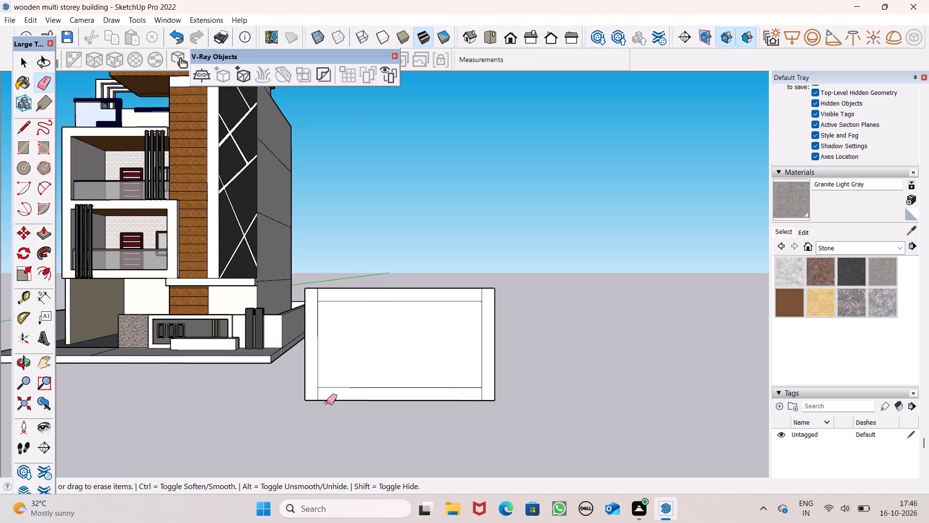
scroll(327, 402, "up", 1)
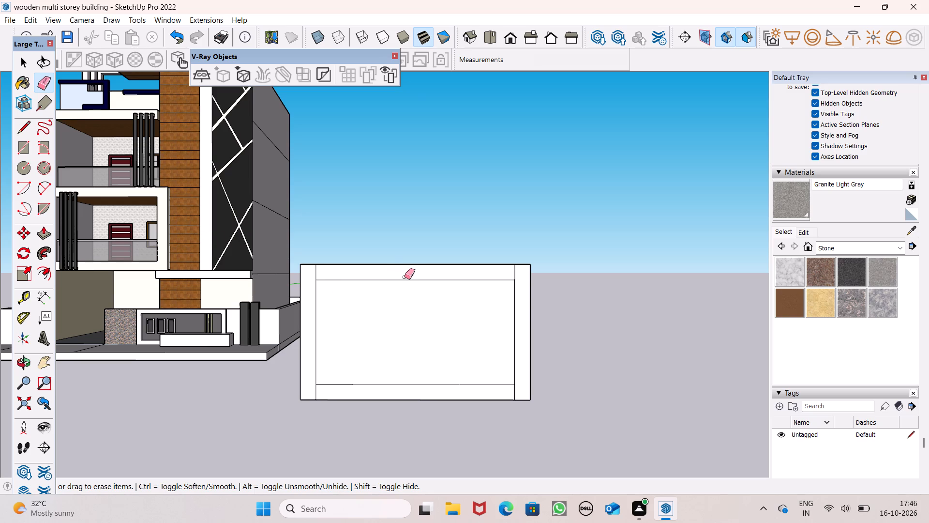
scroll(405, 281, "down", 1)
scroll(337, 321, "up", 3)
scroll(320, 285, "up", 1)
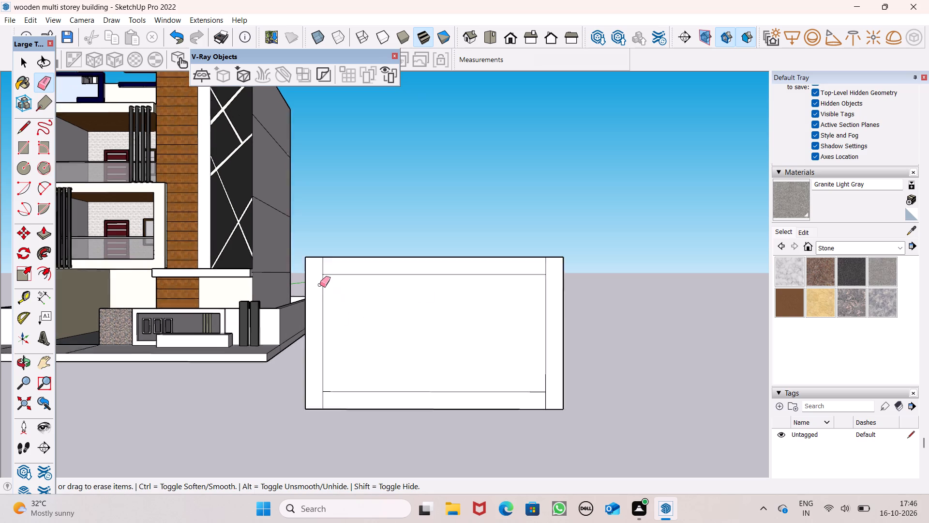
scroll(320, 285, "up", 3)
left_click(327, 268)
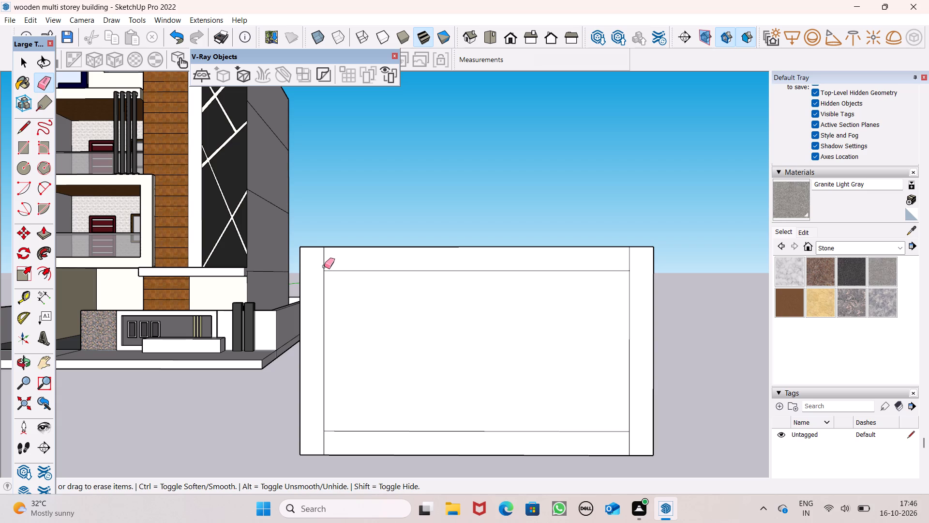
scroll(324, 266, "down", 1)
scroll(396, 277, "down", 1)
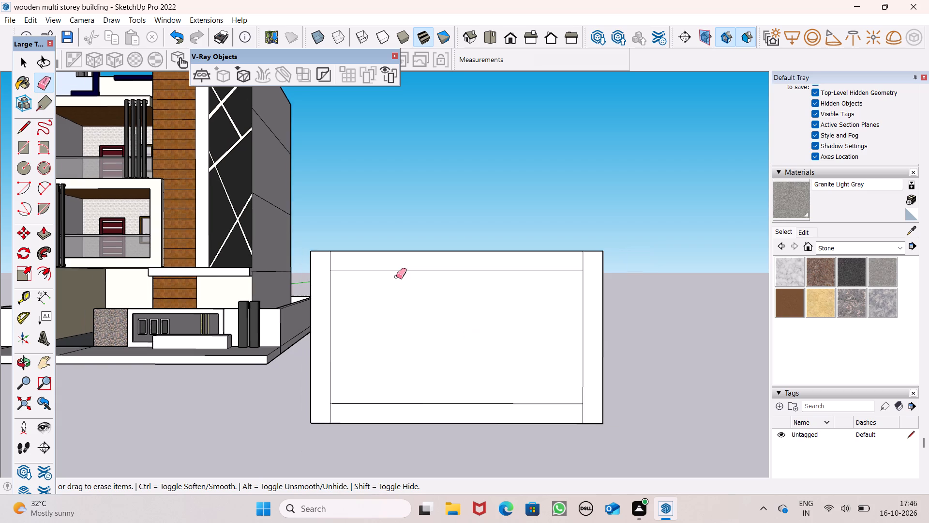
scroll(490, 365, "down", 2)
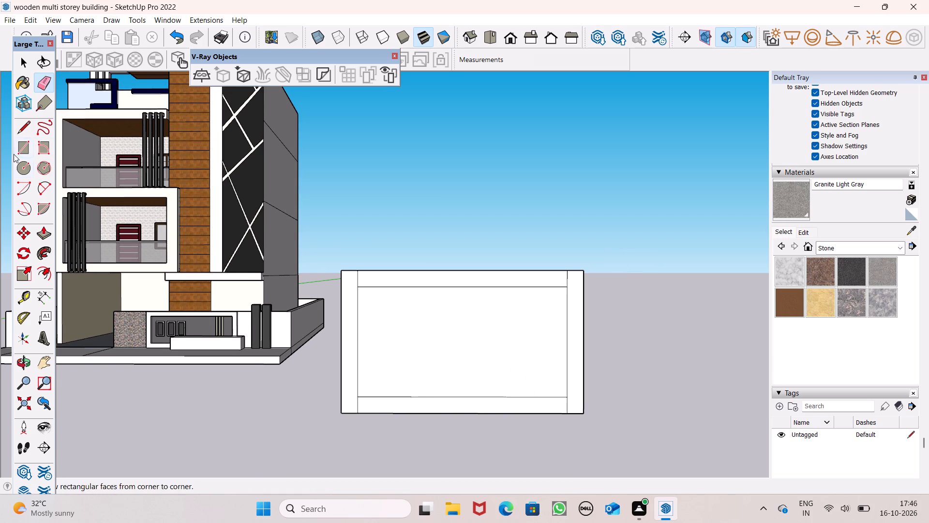
Draw a vertical strip about 10 9/16" wide and 4' 7 5/16" high at the middle of the inner panel, between its horizontal borders.
left_click(22, 148)
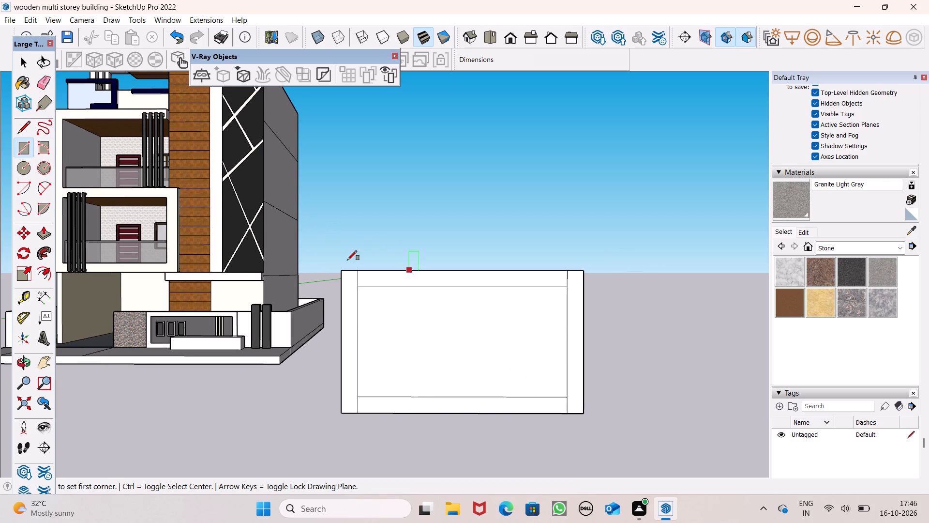
scroll(462, 302, "up", 4)
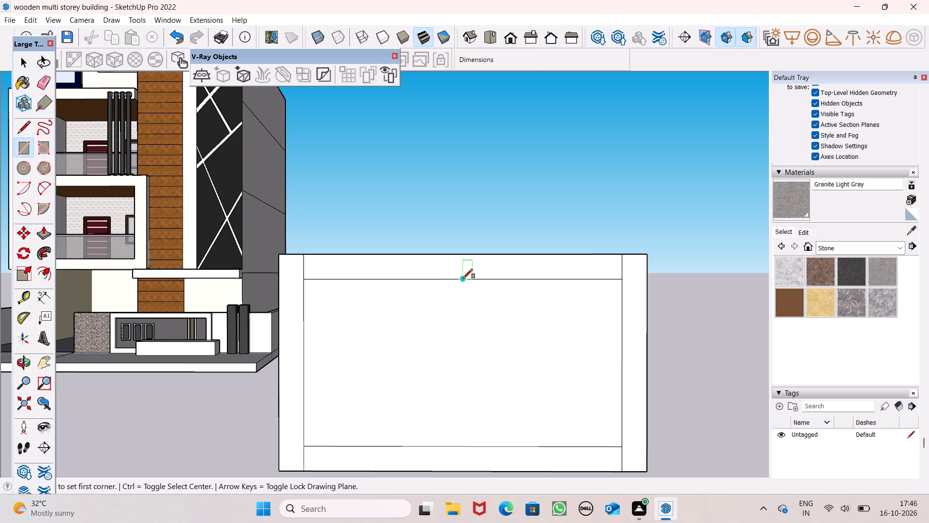
left_click(447, 277)
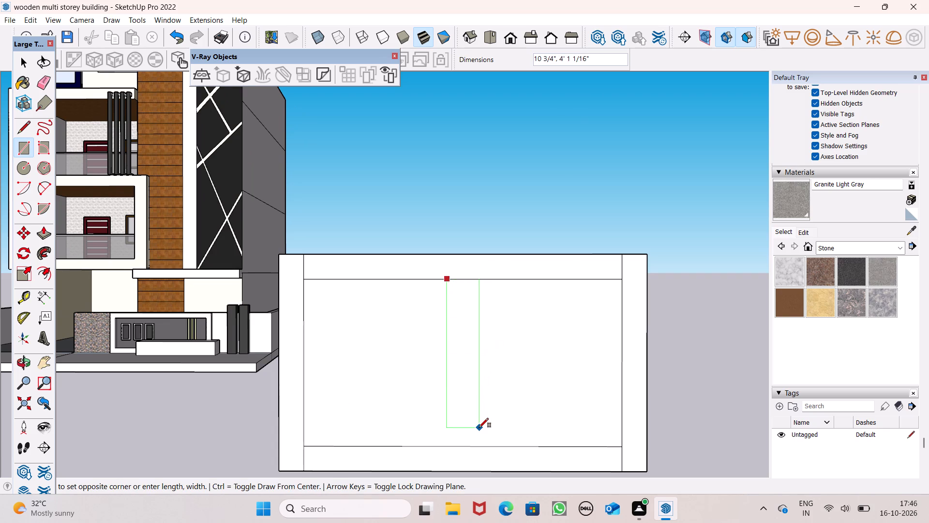
scroll(479, 428, "down", 1)
scroll(475, 446, "up", 4)
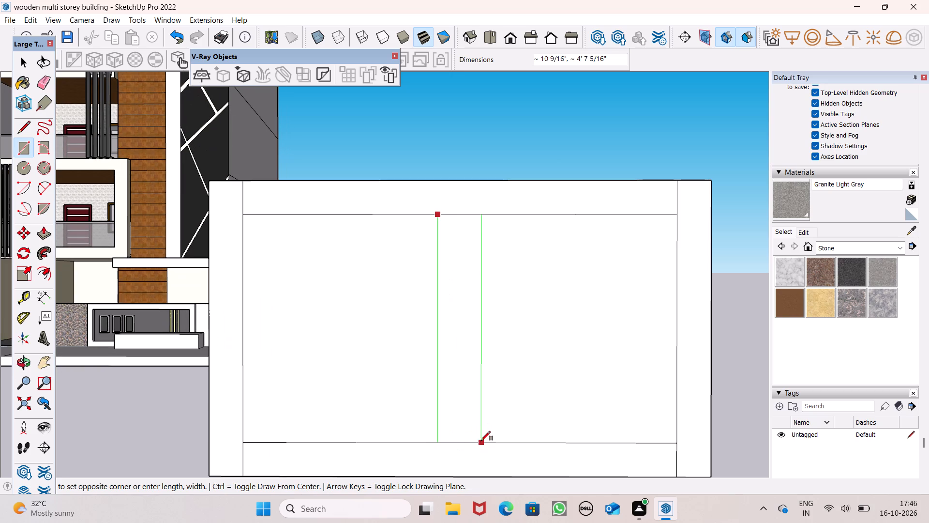
left_click(481, 442)
Select the middle vertical strip with its edges and move it sideways about 1 7/16" toward the house.
key("space")
double_click(471, 322)
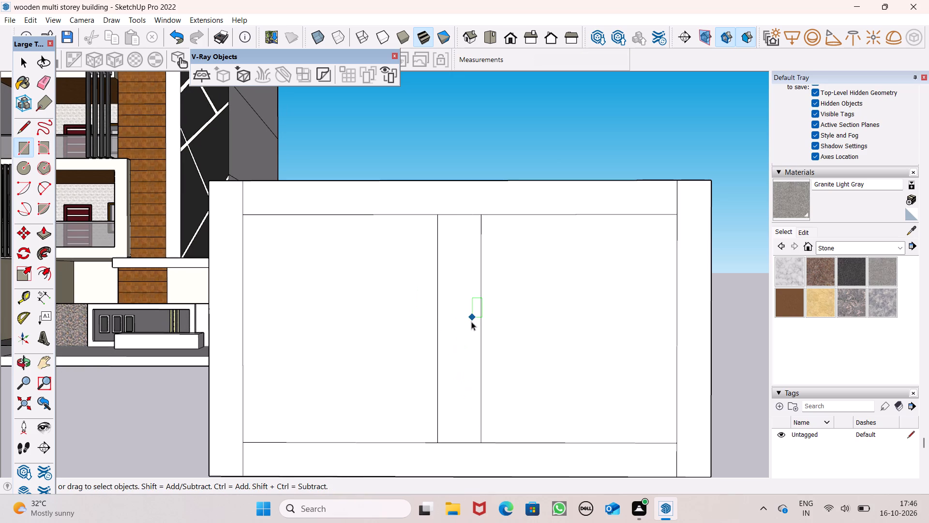
scroll(470, 322, "down", 4)
scroll(468, 323, "up", 2)
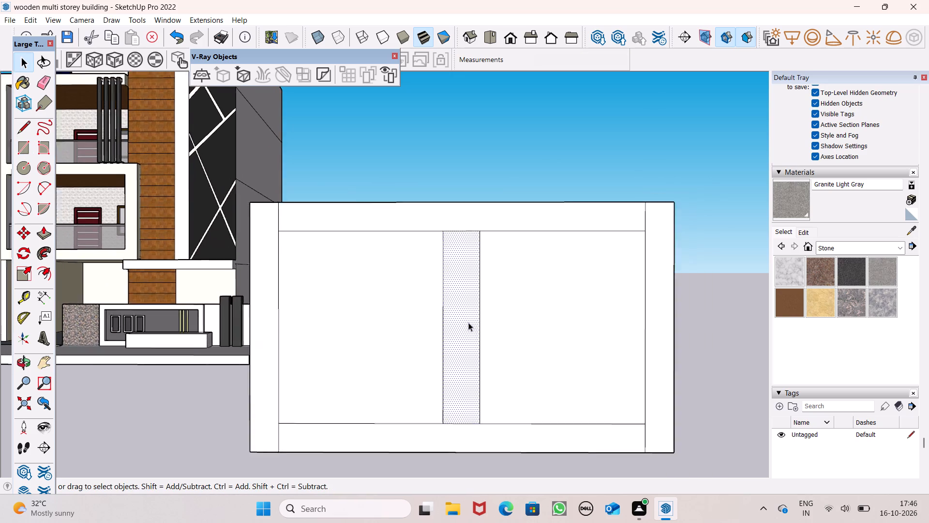
scroll(468, 323, "up", 2)
left_click(468, 325)
left_click(468, 329)
double_click(468, 329)
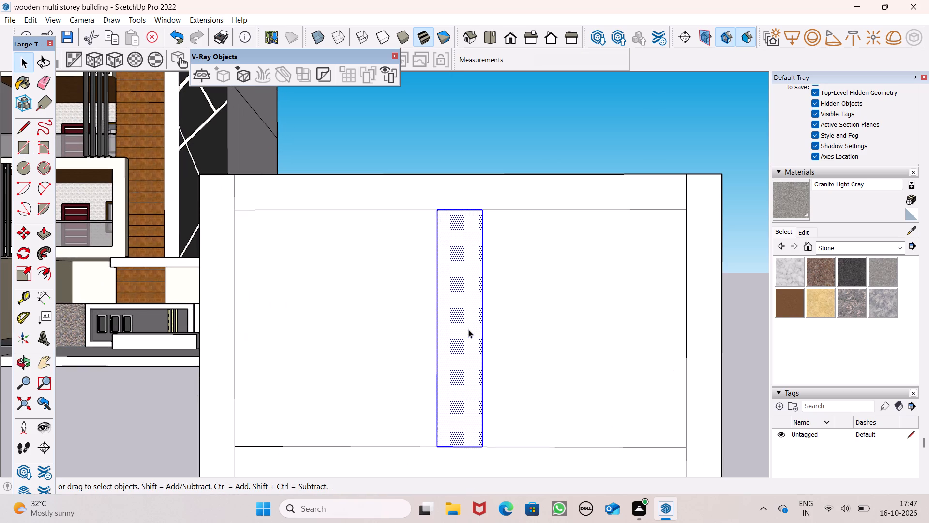
key("m")
key("Return")
scroll(472, 329, "down", 2)
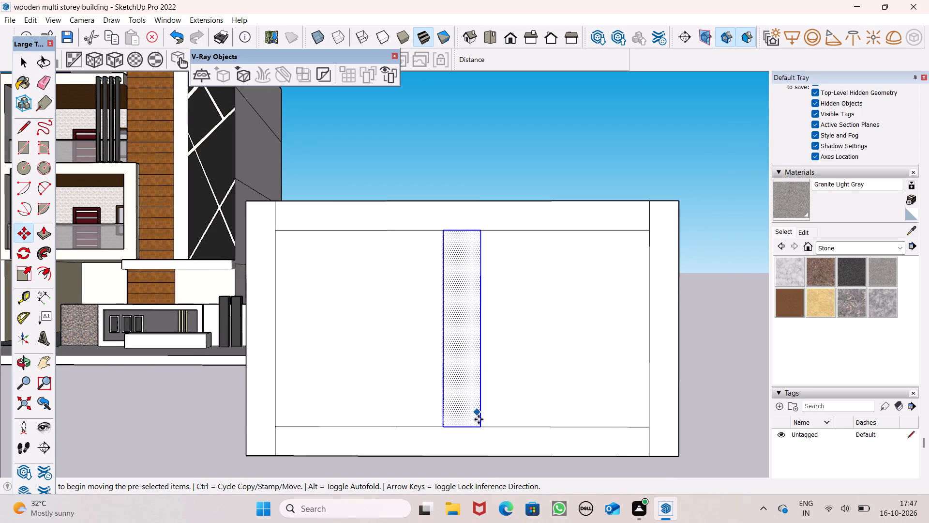
scroll(482, 423, "up", 3)
left_click_drag(480, 428, 464, 431)
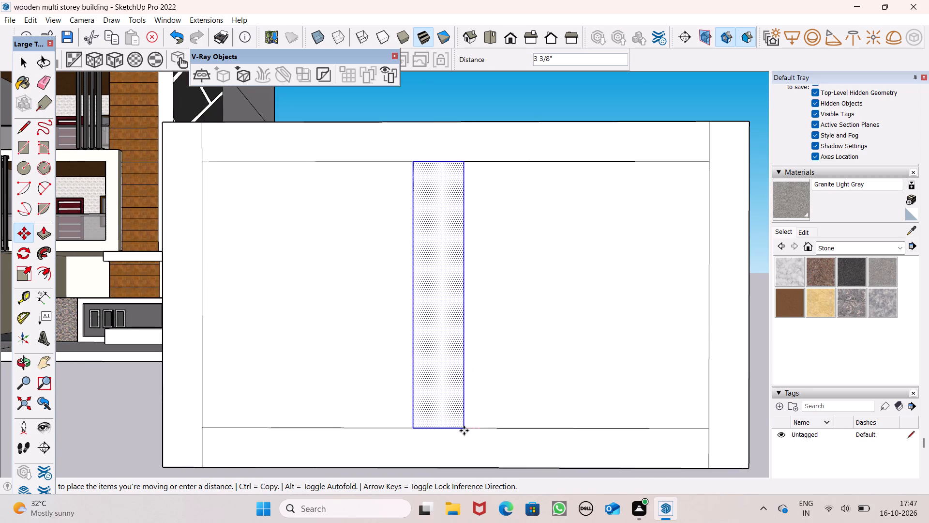
left_click_drag(464, 431, 473, 428)
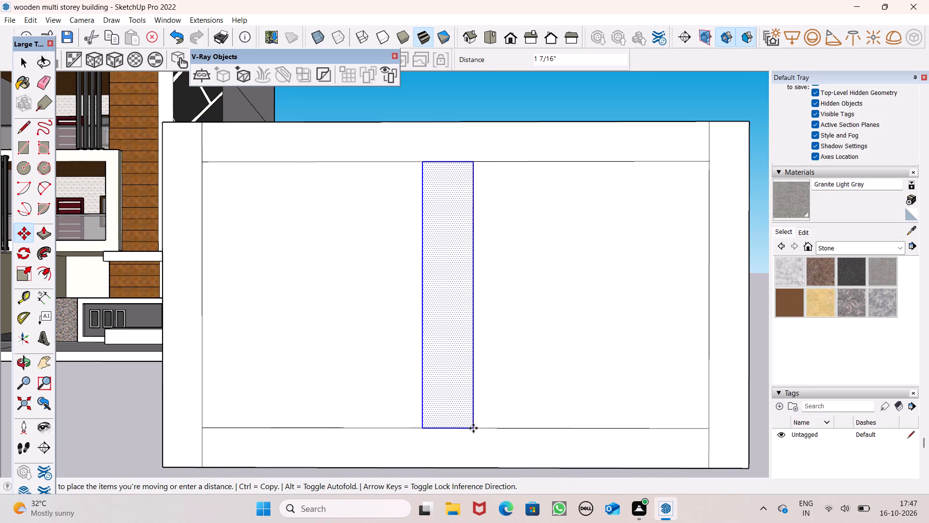
left_click_drag(473, 428, 473, 428)
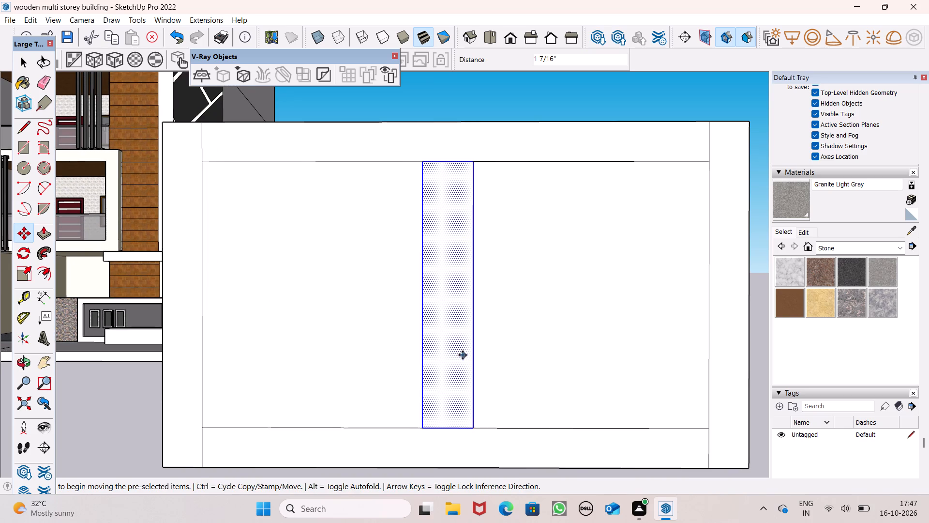
Draw a vertical line about 4' 7 5/16" long down the centre of the middle strip, between the panel's horizontal borders.
key("space")
scroll(446, 335, "down", 4)
left_click(518, 126)
scroll(447, 265, "up", 1)
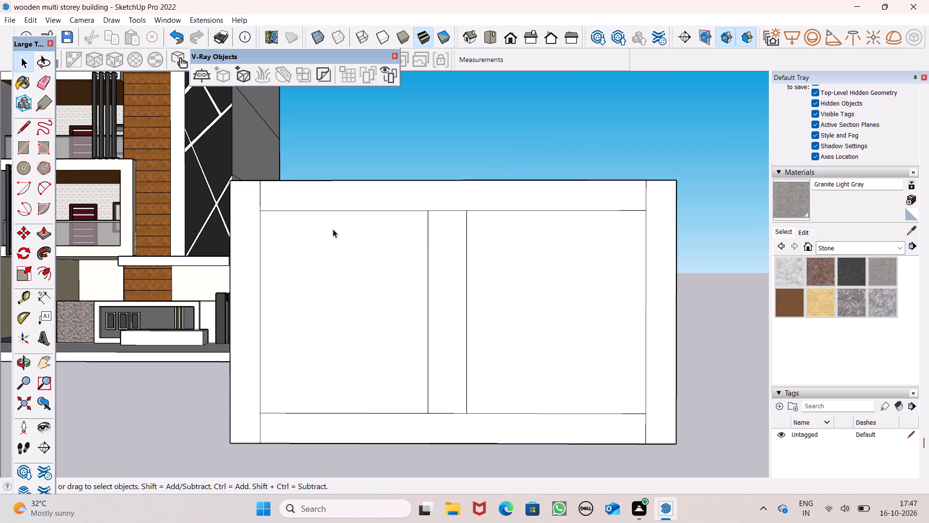
left_click(18, 133)
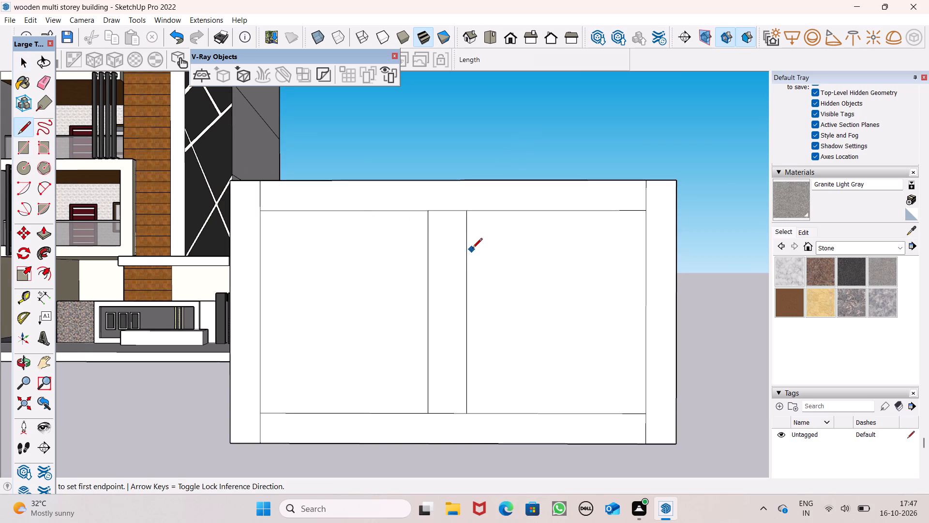
scroll(469, 245, "up", 5)
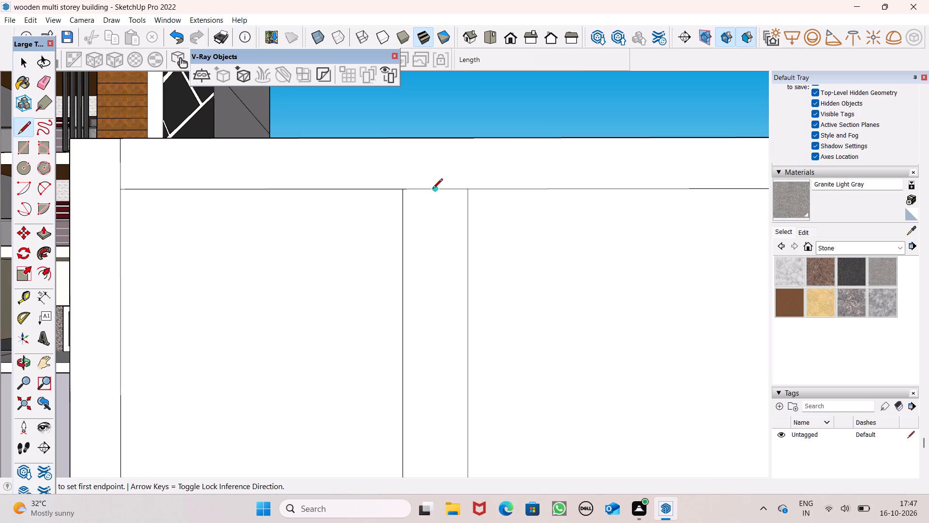
left_click(433, 189)
scroll(441, 254, "down", 2)
scroll(444, 293, "down", 3)
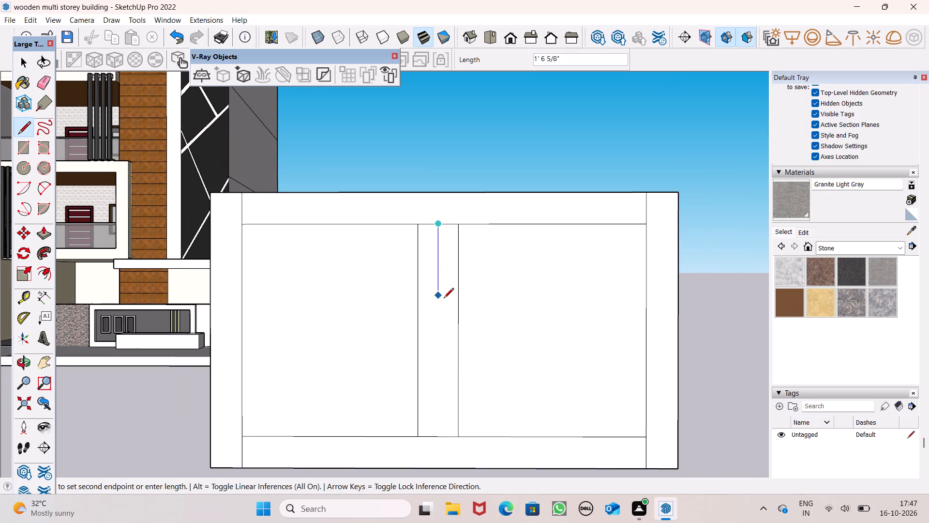
scroll(440, 433, "up", 2)
left_click(440, 433)
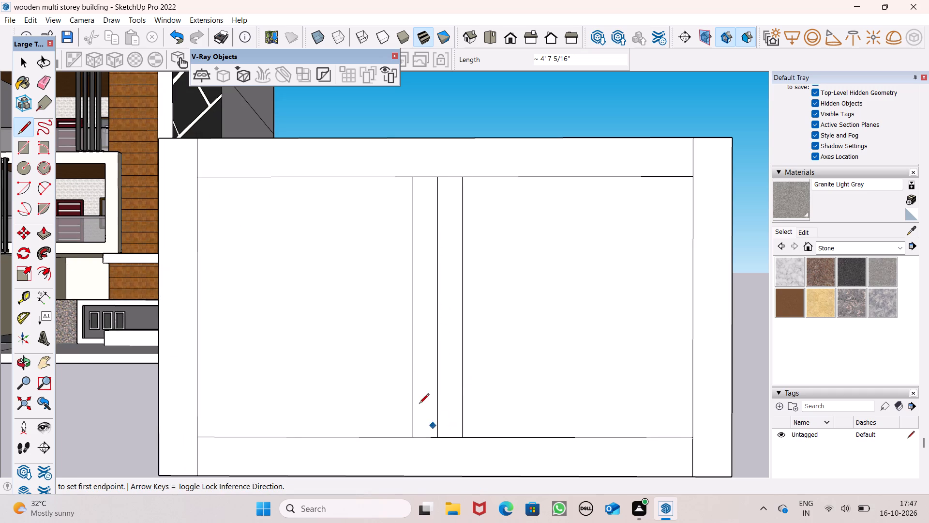
key("space")
Draw a horizontal line about 8' 9 3/16" long across the inner panel near mid-height, from one side border to the other.
scroll(310, 220, "down", 5)
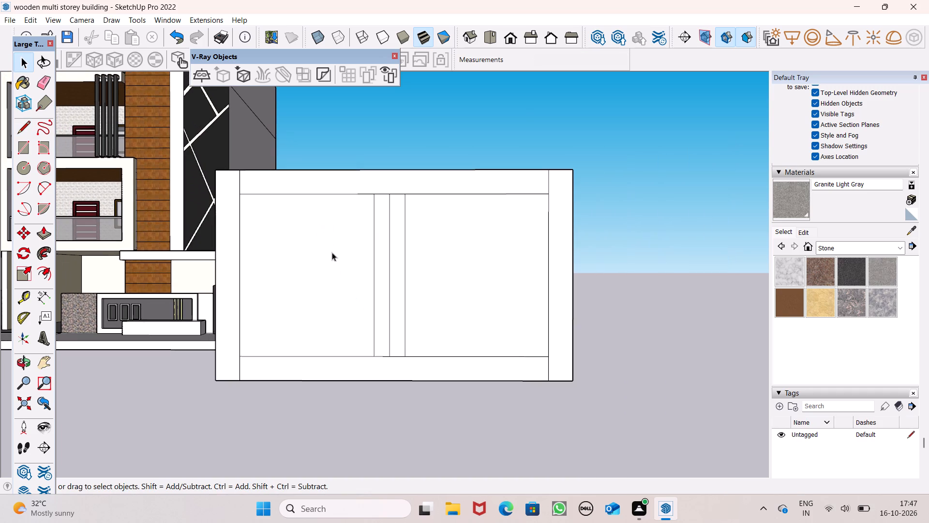
middle_click_drag(323, 330, 307, 369)
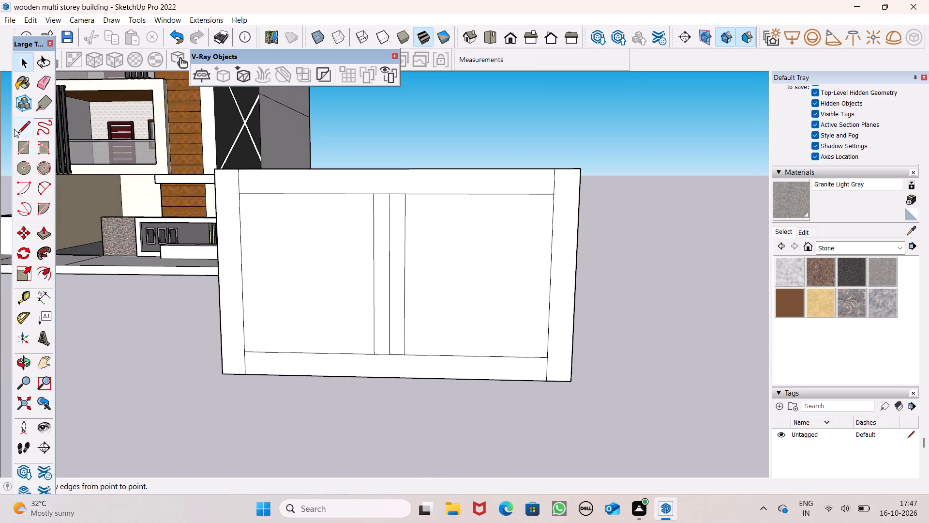
left_click(20, 125)
scroll(231, 226, "up", 3)
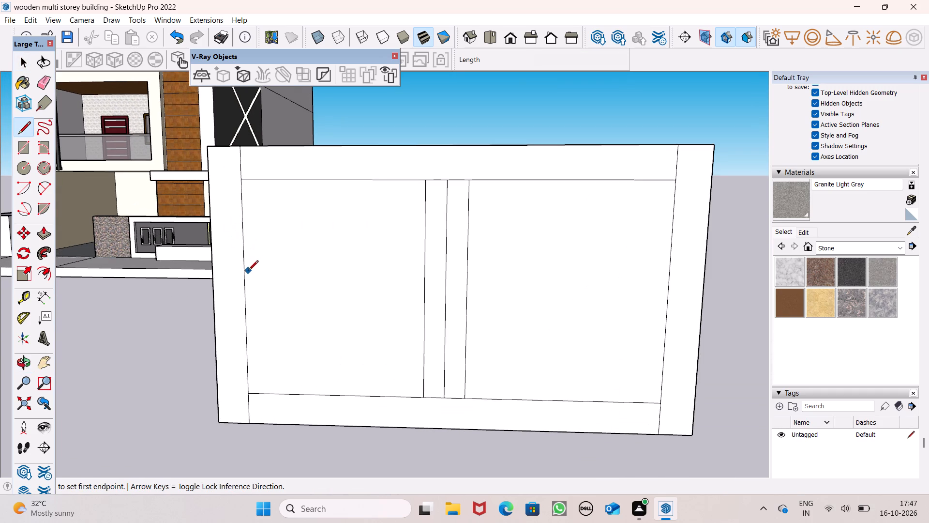
left_click(246, 299)
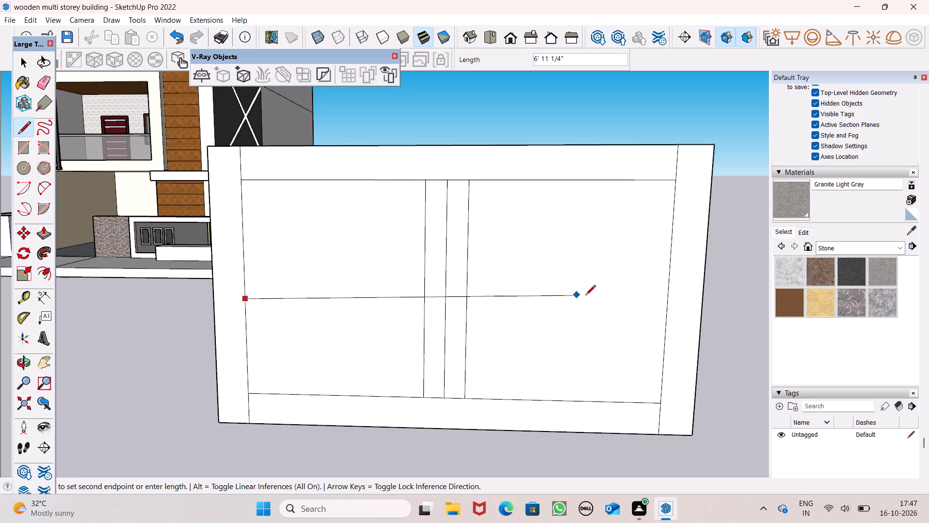
left_click(669, 302)
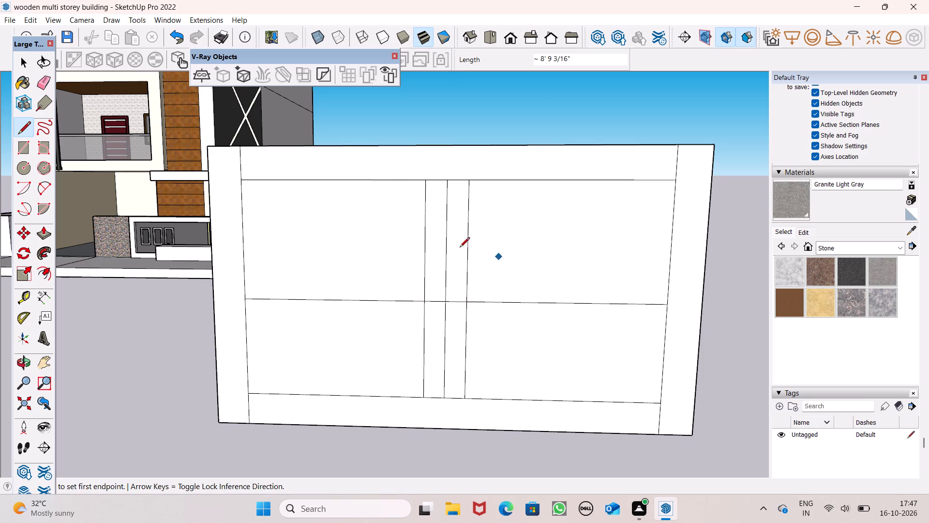
Erase the horizontal line's segments that cross the two halves of the middle strip.
scroll(365, 234, "down", 2)
scroll(132, 166, "up", 1)
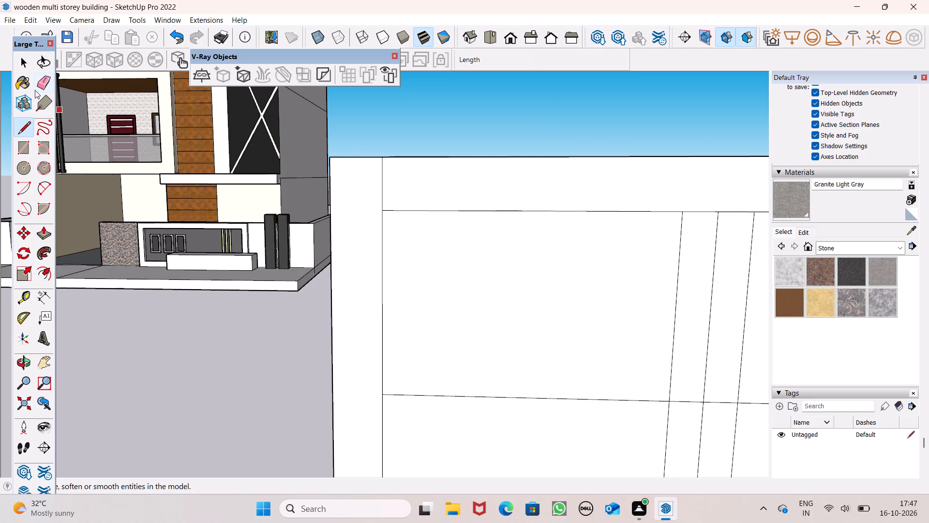
left_click(47, 83)
scroll(454, 280, "down", 7)
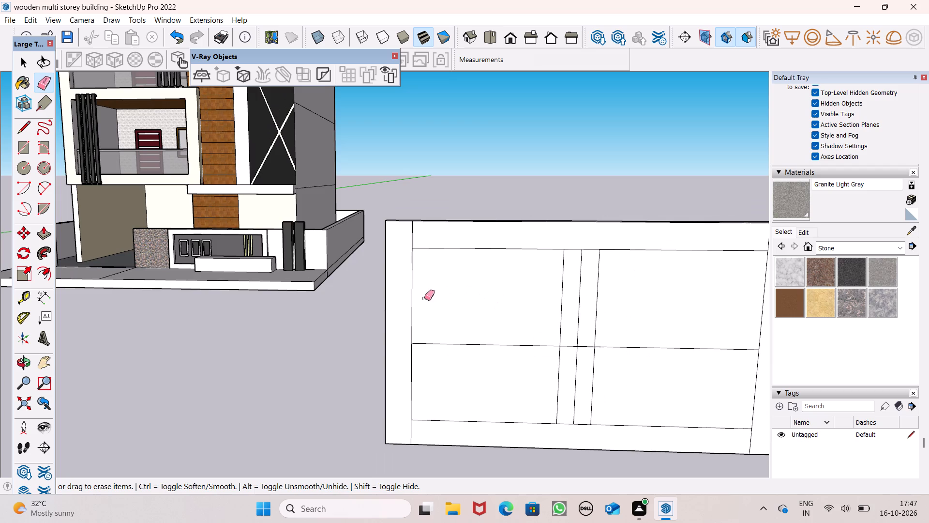
scroll(602, 352, "up", 5)
left_click_drag(568, 337, 569, 345)
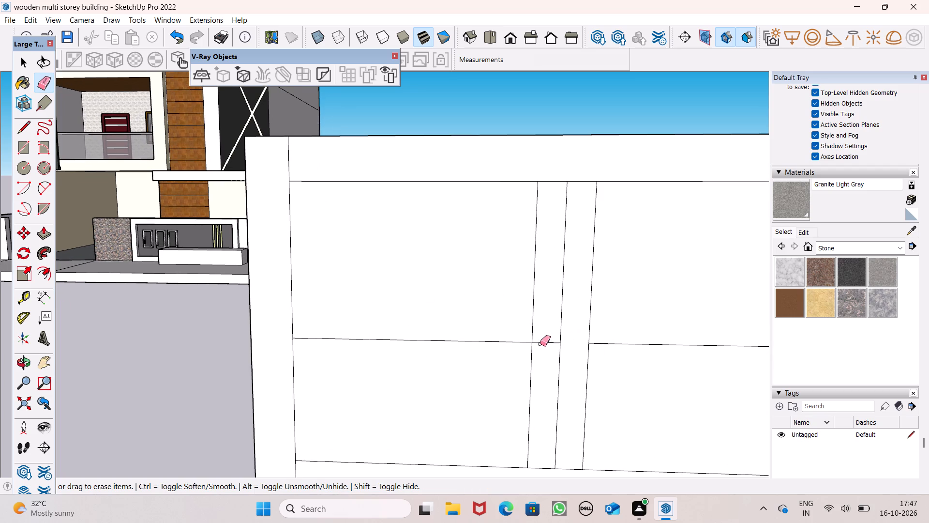
left_click(540, 344)
left_click_drag(538, 338, 538, 345)
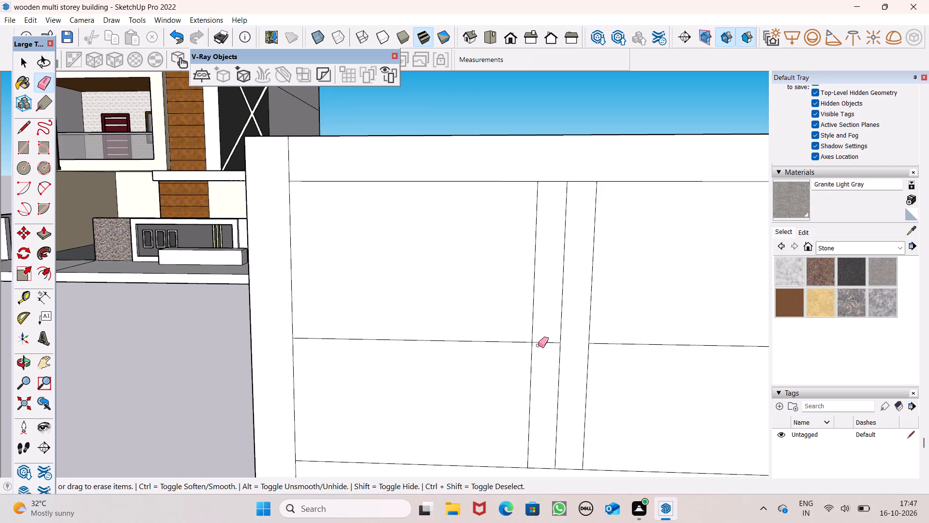
left_click_drag(538, 345, 539, 346)
scroll(419, 266, "down", 3)
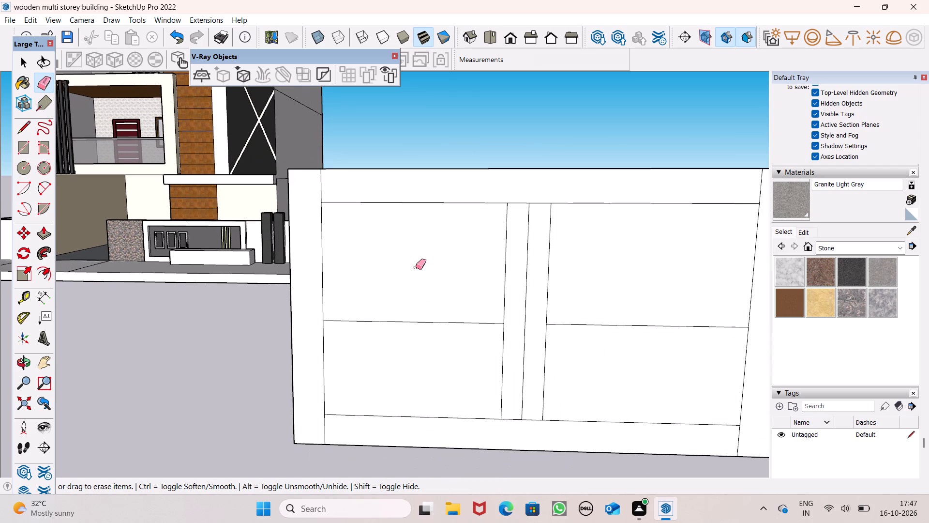
Paint the two lower fields beside the middle strip with Wood Cherry Original from the Wood materials.
left_click(881, 248)
left_click(831, 400)
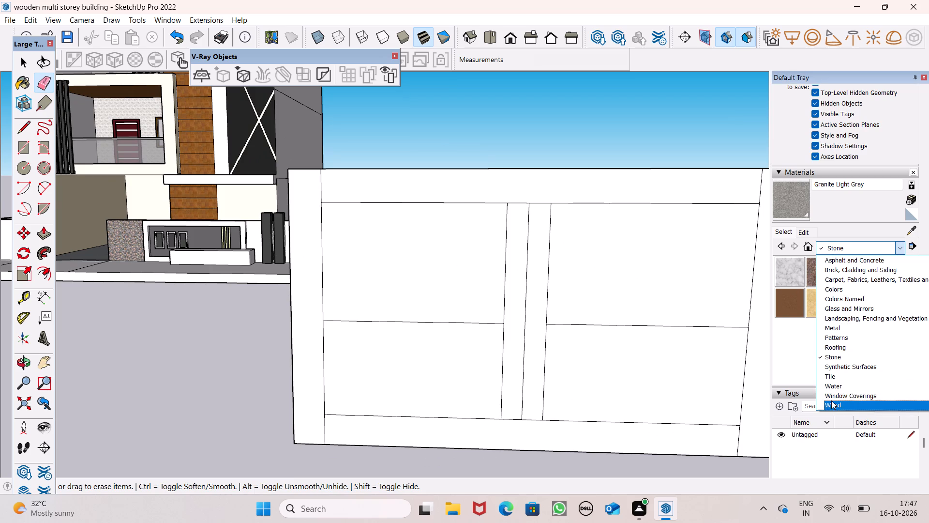
left_click(874, 277)
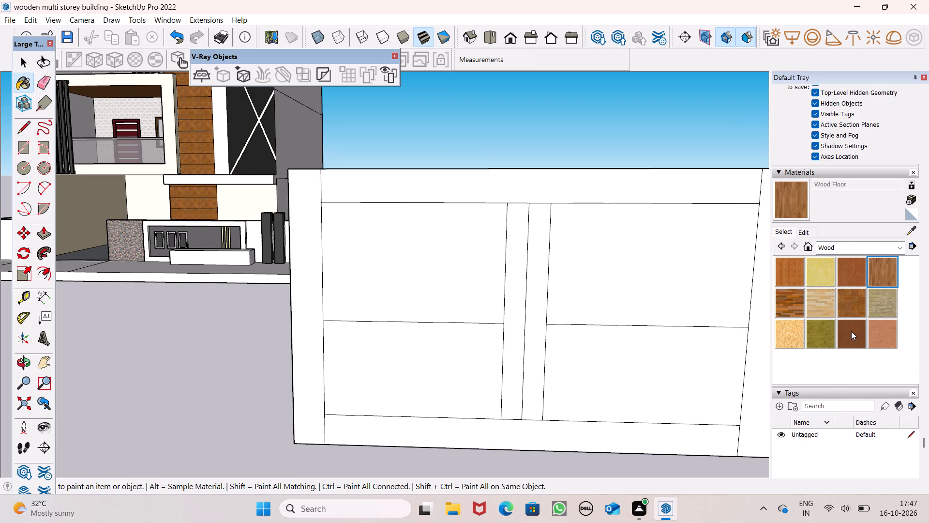
left_click(847, 278)
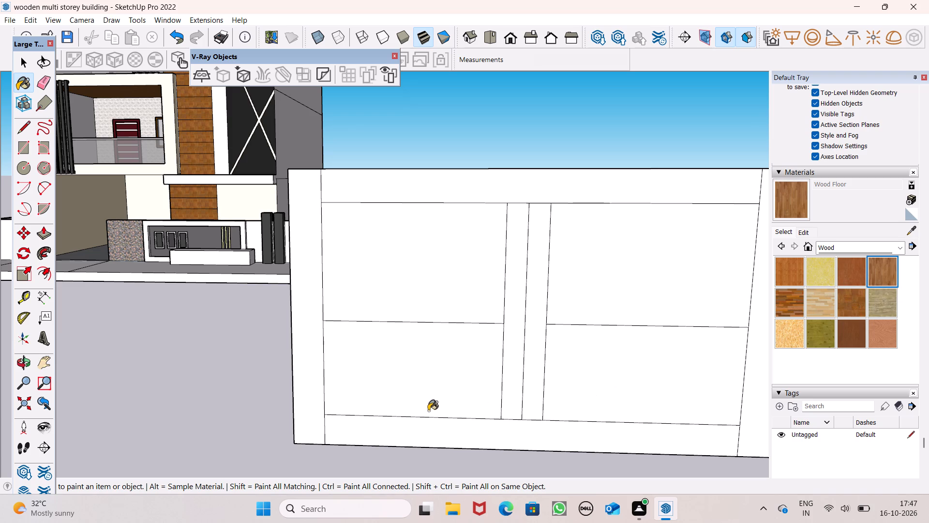
left_click(424, 403)
left_click(632, 375)
scroll(448, 374, "down", 1)
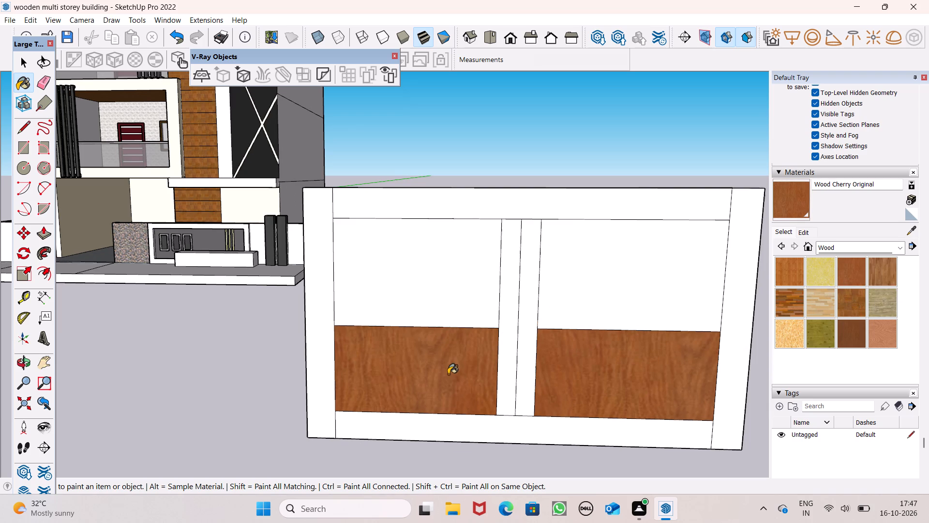
key("space")
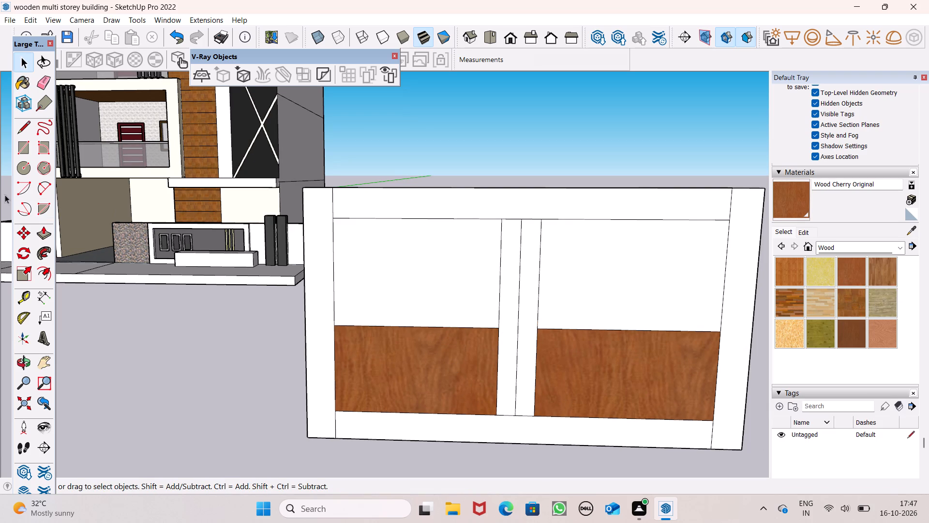
Draw two horizontal lines about 8' 9 3/16" long across the upper half of the inner panel, leaving a narrow band between them.
left_click(29, 130)
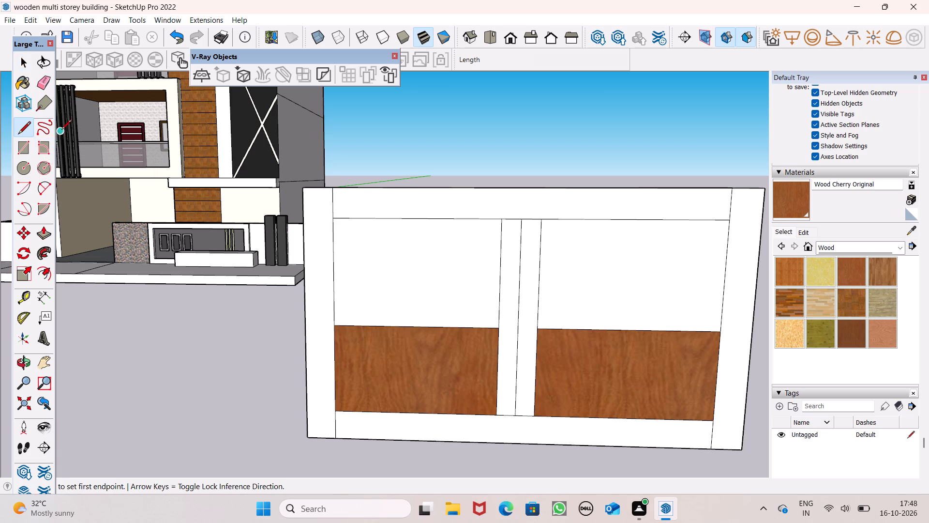
scroll(223, 221, "down", 1)
scroll(491, 280, "up", 3)
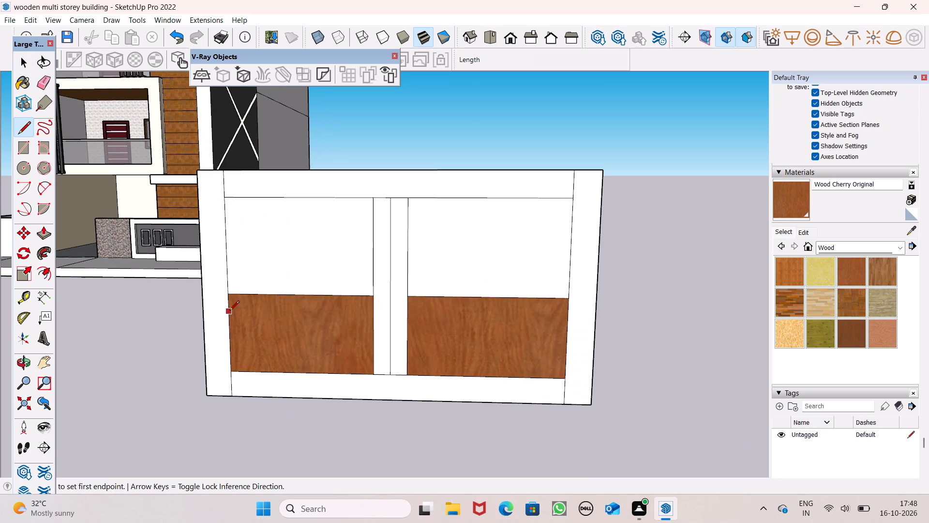
scroll(233, 271, "up", 2)
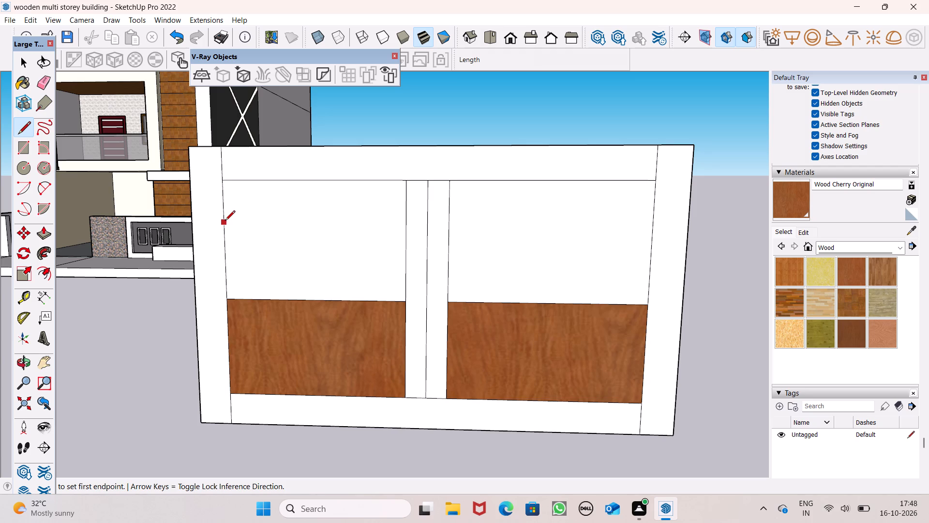
left_click(223, 221)
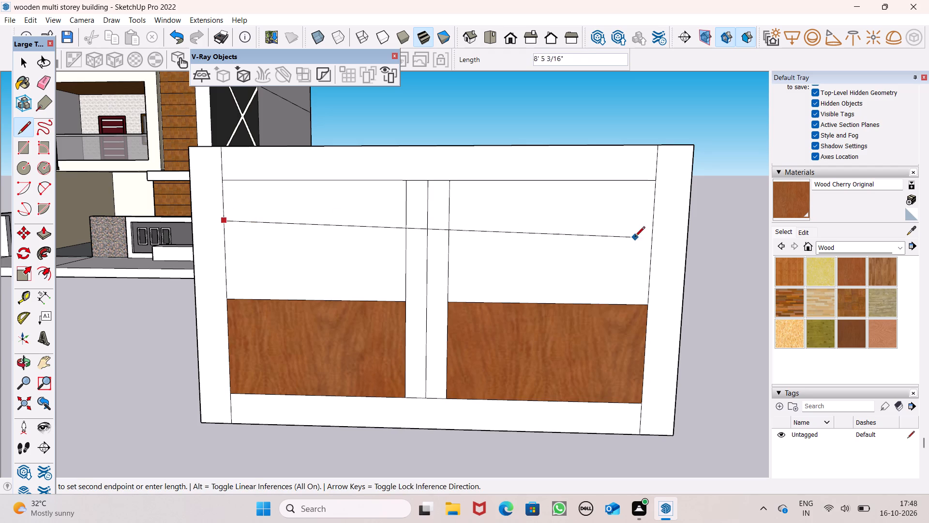
left_click(655, 220)
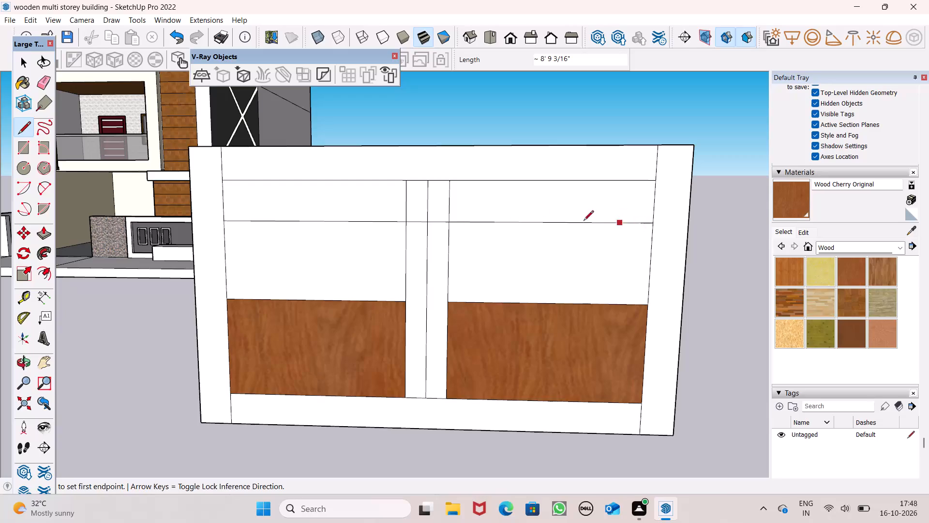
left_click(228, 253)
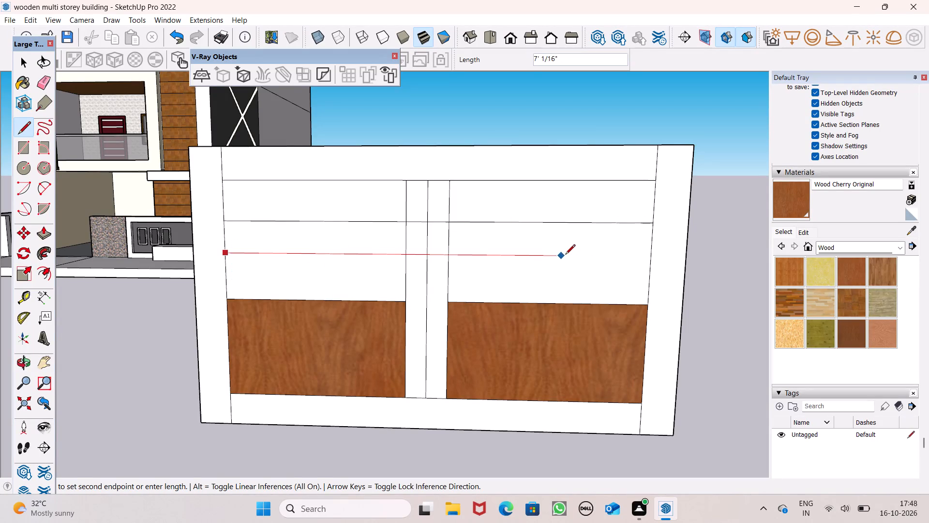
left_click(650, 253)
Paint the whole band between the two upper lines with Wood Cherry Original, including its pieces across the middle strip.
left_click(790, 208)
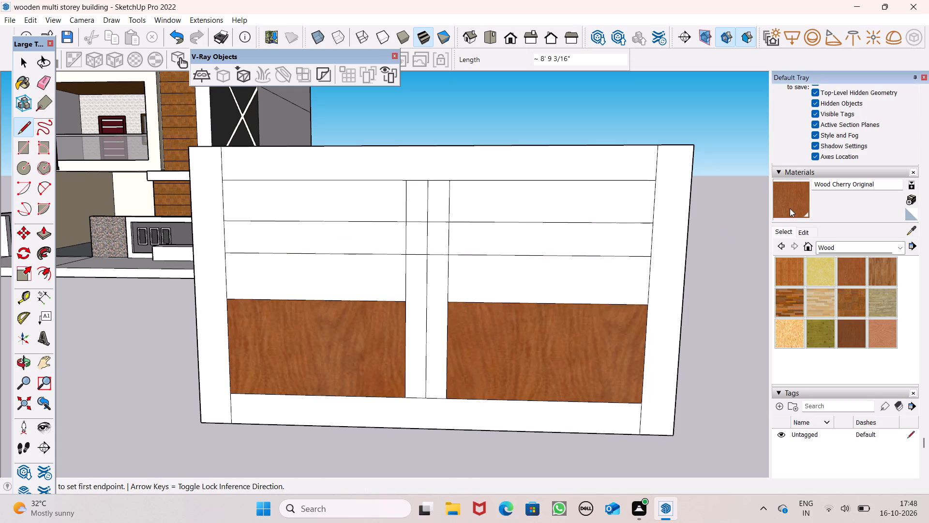
scroll(456, 246, "up", 3)
left_click(456, 246)
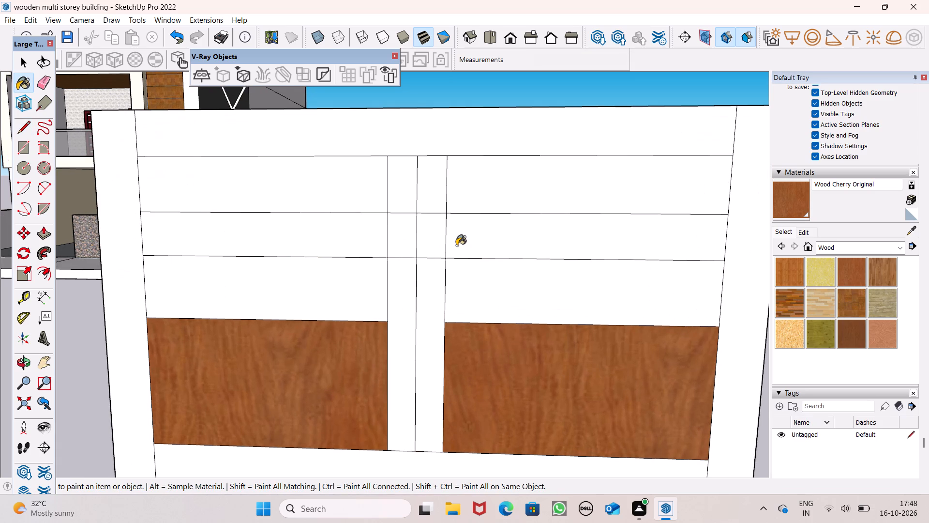
left_click(435, 246)
left_click(407, 244)
left_click(369, 246)
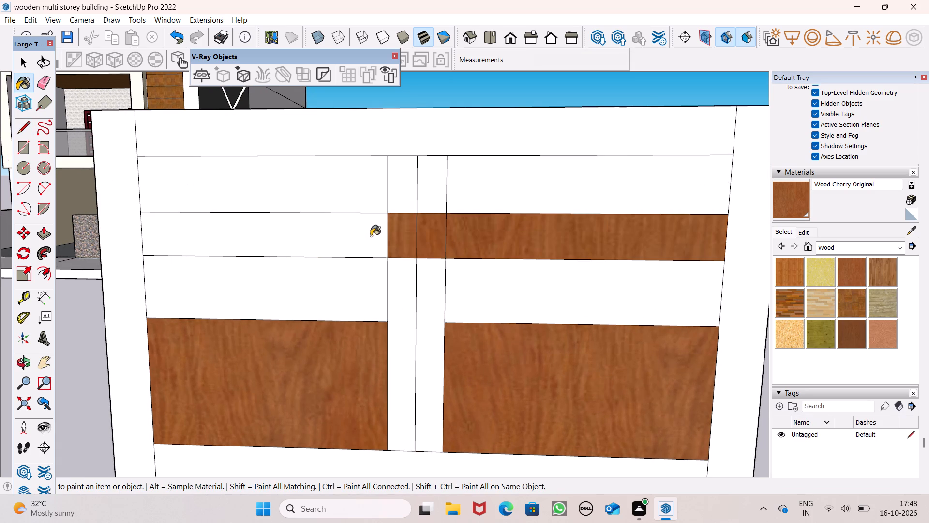
scroll(371, 236, "down", 1)
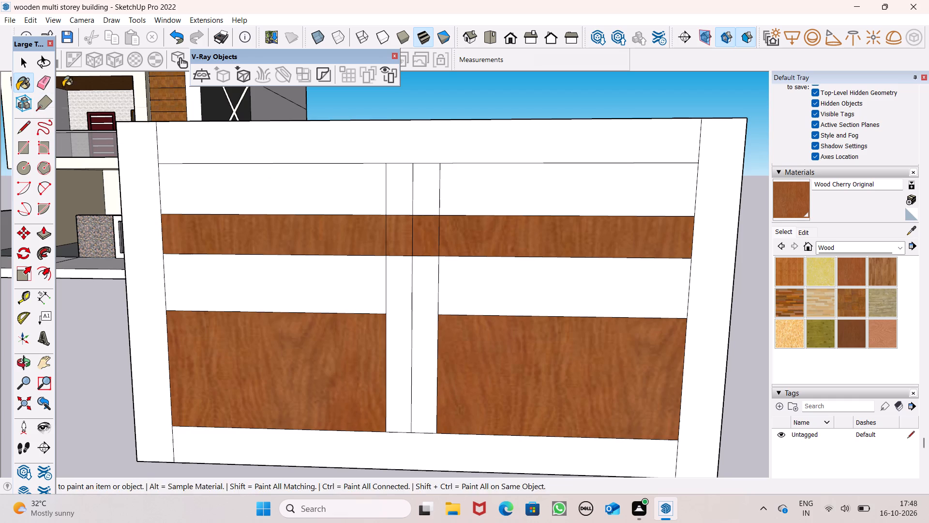
Erase the wooden band's upper and lower edges where they cross both halves of the middle strip, keeping the strip's centre line.
left_click(39, 79)
scroll(359, 226, "up", 3)
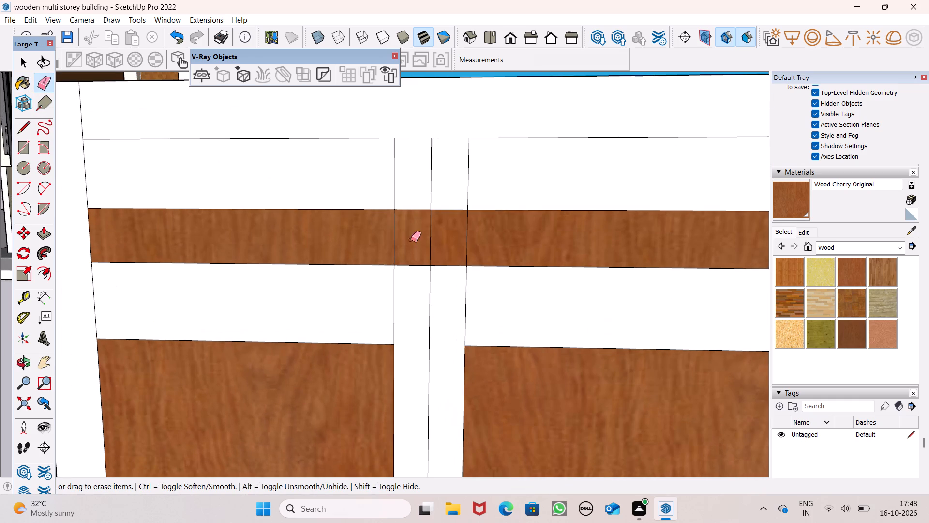
left_click(430, 235)
key("ctrl+z")
left_click_drag(448, 203, 450, 226)
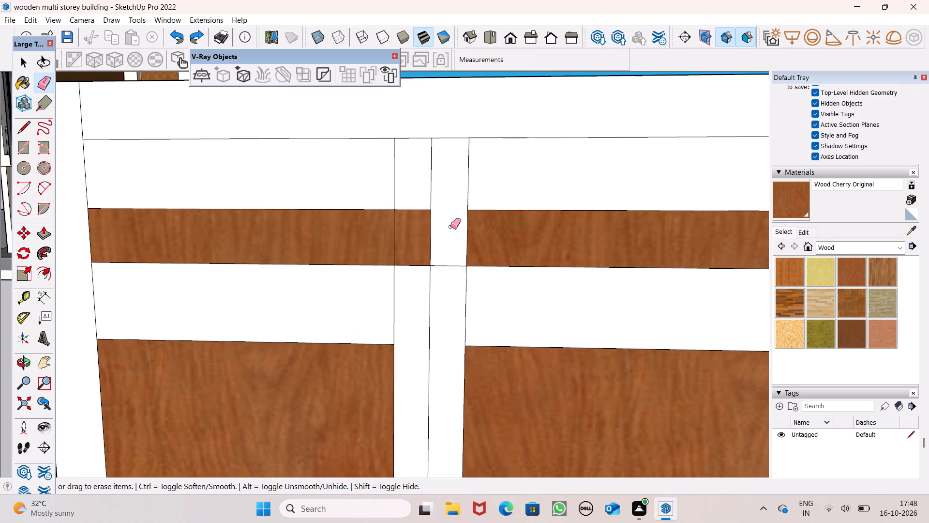
left_click(417, 212)
left_click_drag(413, 202, 413, 233)
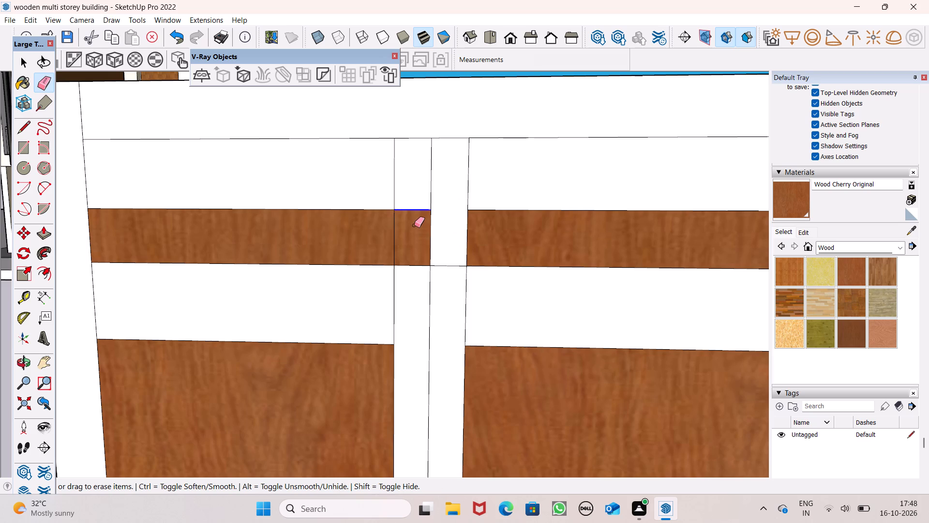
left_click_drag(418, 266, 419, 275)
left_click_drag(445, 265, 444, 269)
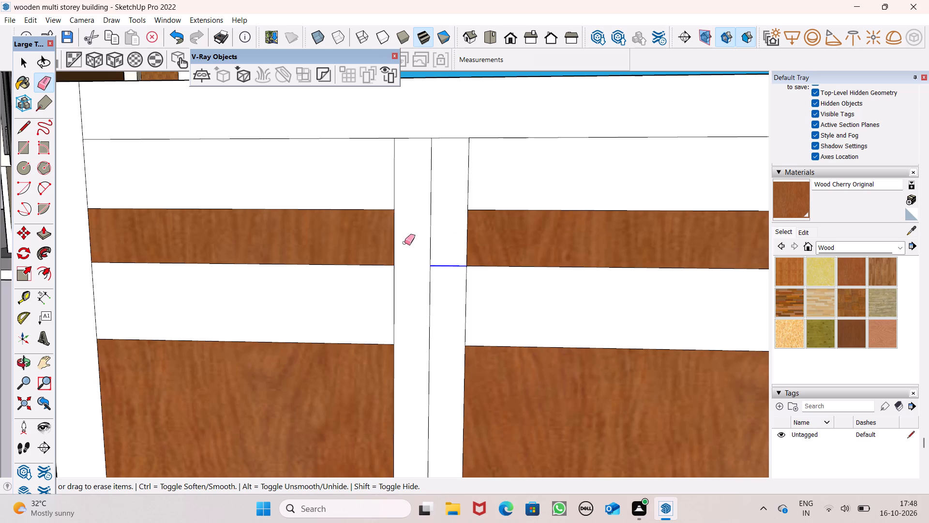
Push the two uppermost white fields beside the middle strip through the panel's thickness to cut two openings.
key("space")
scroll(401, 229, "down", 7)
middle_click_drag(430, 270, 505, 284)
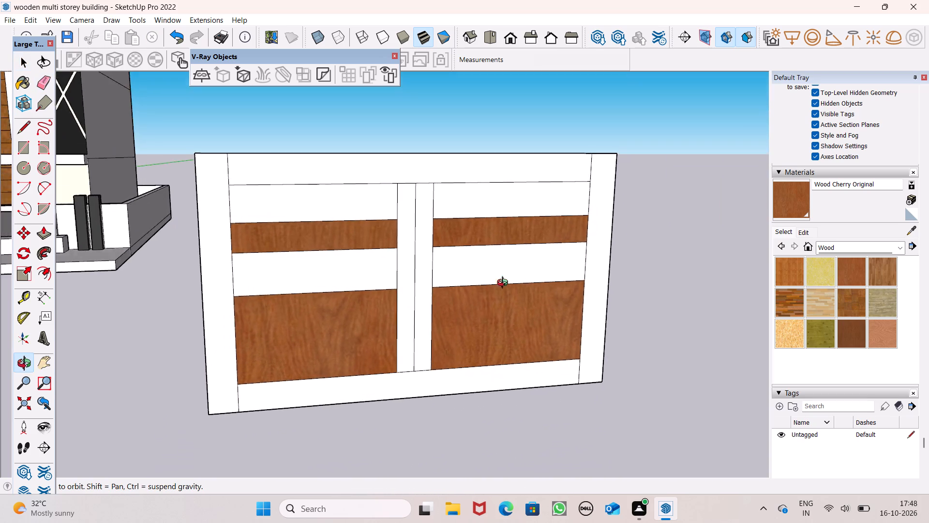
middle_click_drag(505, 284, 415, 342)
scroll(361, 246, "up", 2)
scroll(356, 232, "down", 1)
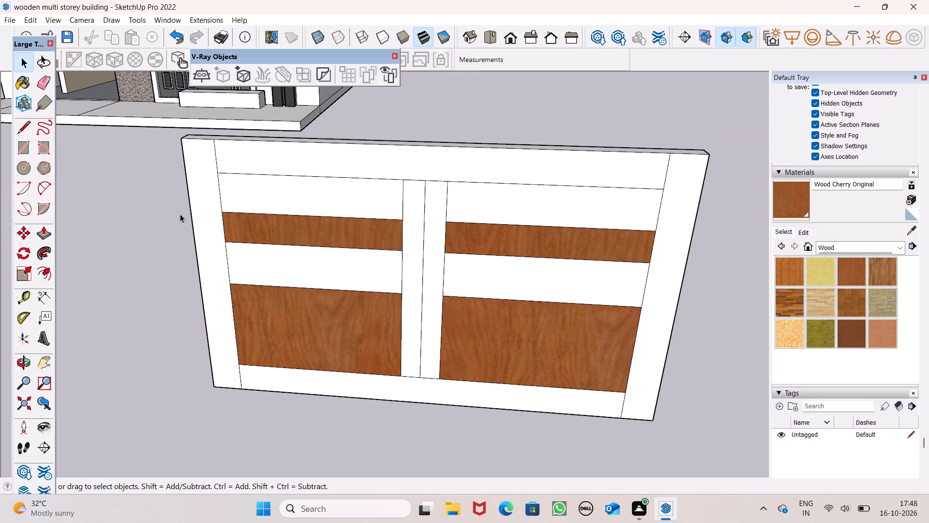
left_click(38, 233)
scroll(327, 182, "up", 4)
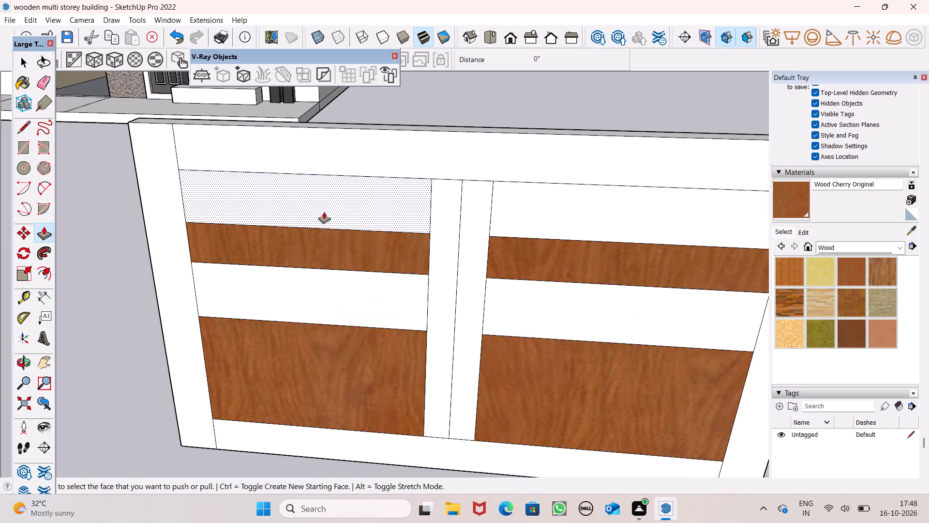
left_click_drag(322, 214, 346, 207)
scroll(289, 211, "down", 3)
middle_click_drag(378, 243, 377, 226)
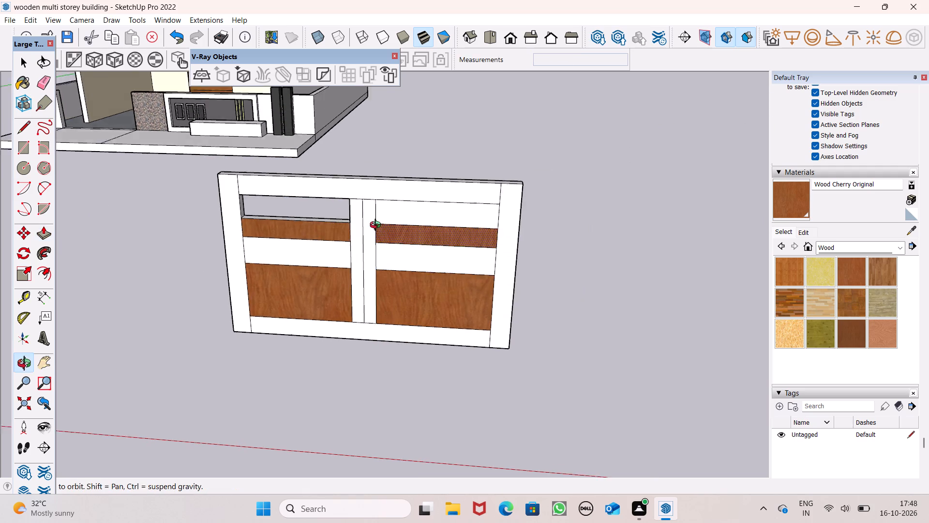
middle_click_drag(377, 226, 378, 222)
scroll(401, 206, "up", 5)
left_click_drag(404, 215, 434, 198)
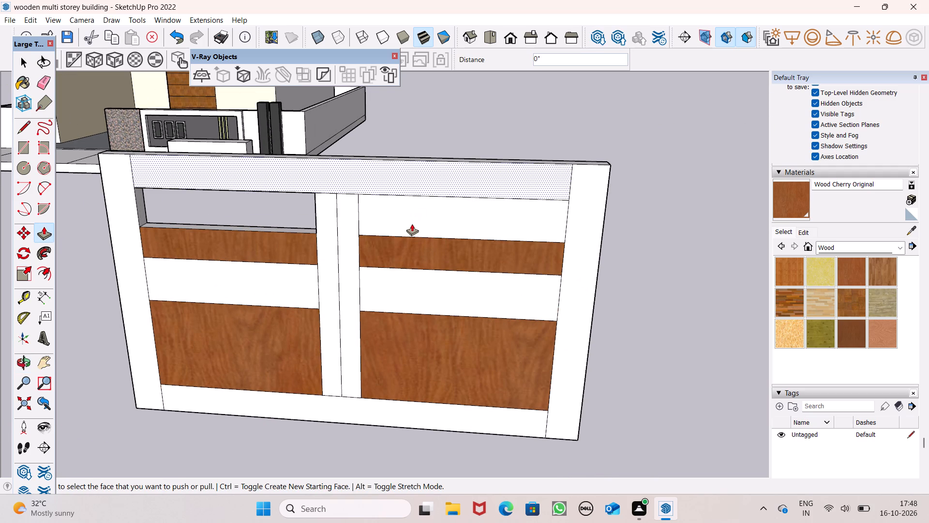
left_click_drag(405, 228, 436, 215)
Push the sill faces of both upper openings down 3 1/16" to narrow the wooden bands beneath them.
middle_click_drag(416, 257, 420, 308)
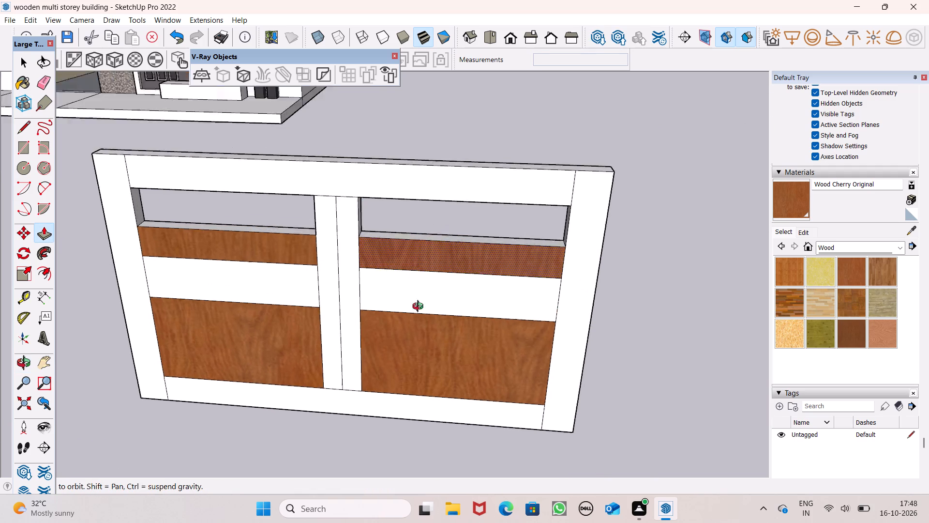
middle_click_drag(420, 308, 419, 342)
scroll(431, 251, "up", 7)
left_click_drag(425, 238, 435, 259)
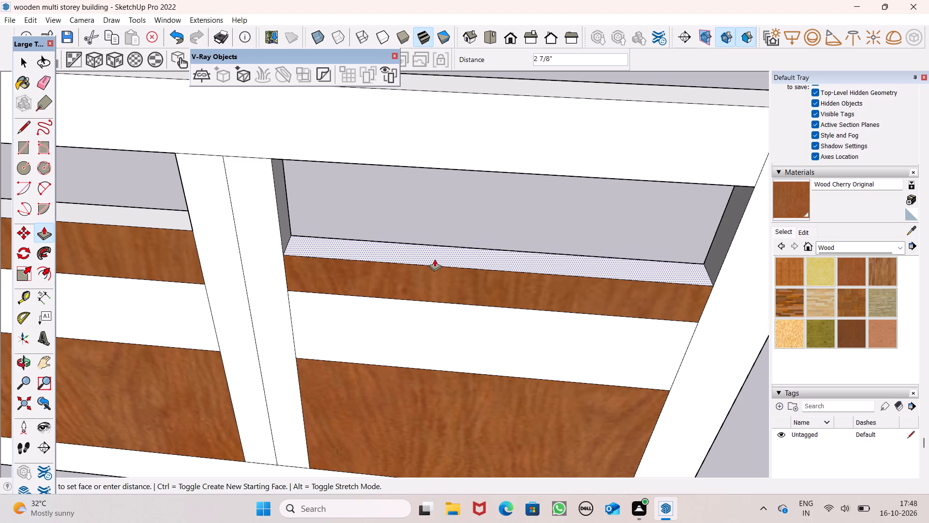
left_click_drag(435, 259, 433, 260)
scroll(430, 237, "down", 6)
scroll(346, 227, "up", 7)
scroll(362, 249, "down", 3)
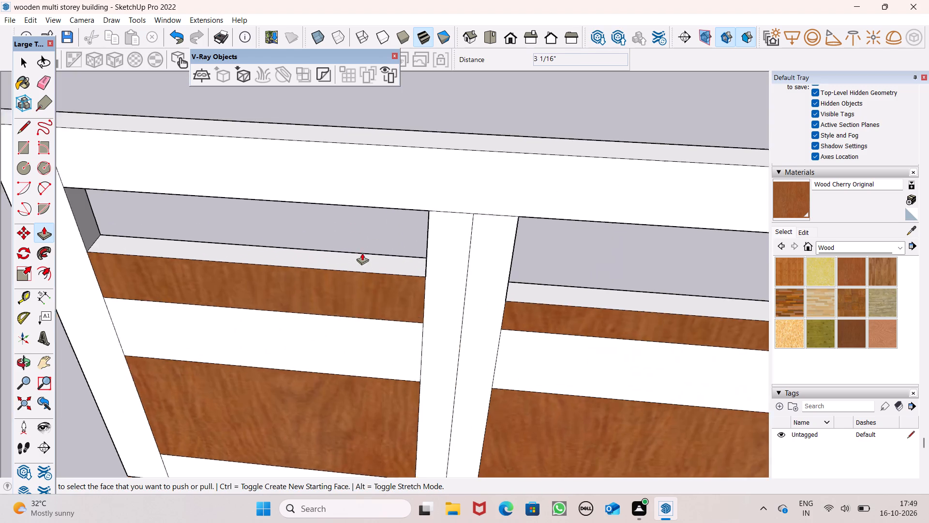
scroll(362, 253, "down", 1)
left_click_drag(379, 260, 486, 288)
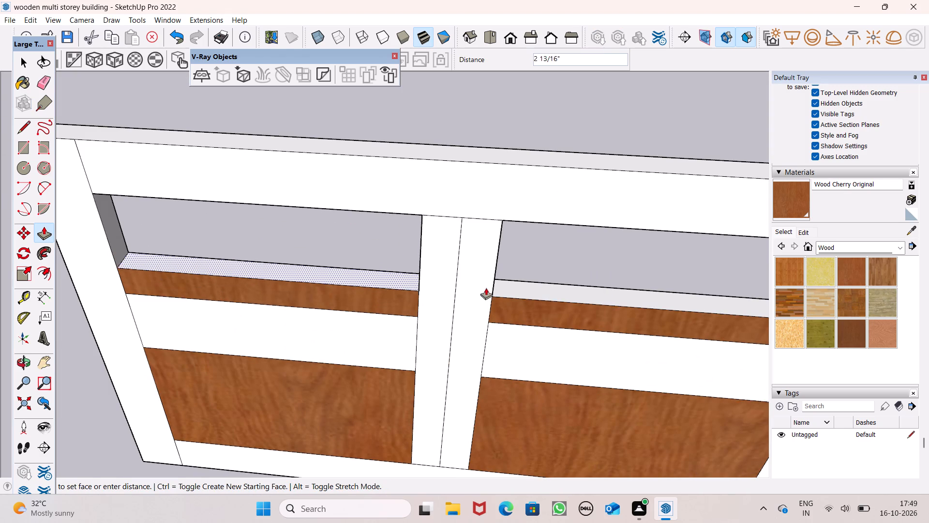
left_click_drag(486, 288, 506, 299)
Examine the whole gate panel from the front beside the house to judge its openings and wood bands.
scroll(394, 252, "down", 6)
middle_click_drag(396, 268, 408, 192)
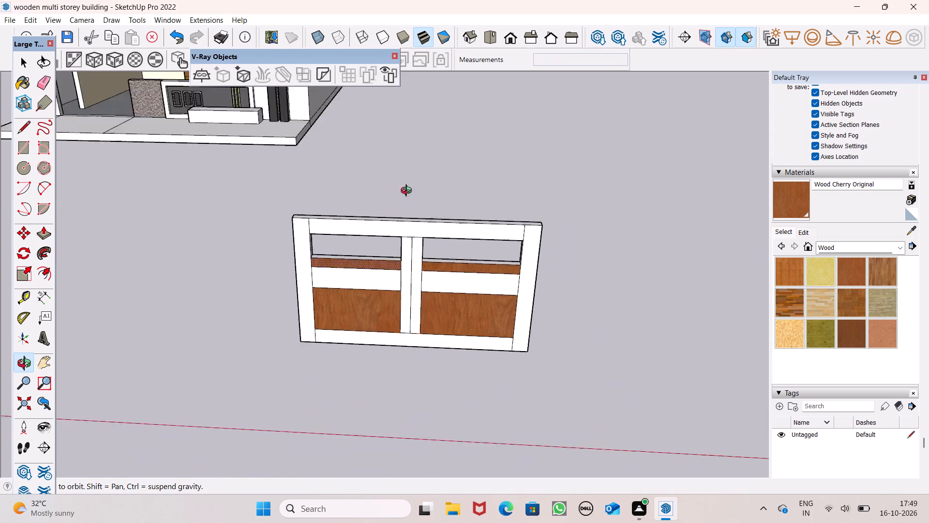
middle_click_drag(408, 192, 414, 166)
scroll(427, 246, "up", 3)
scroll(427, 246, "down", 2)
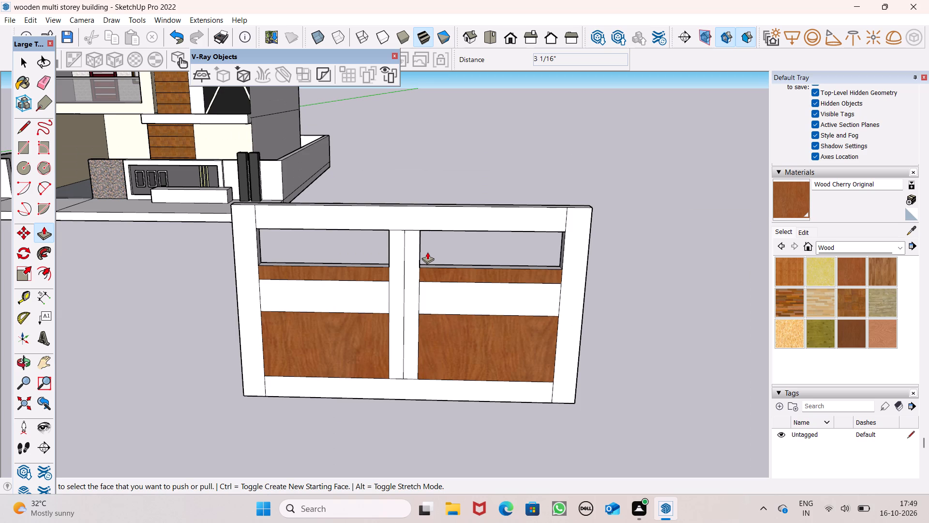
scroll(427, 252, "down", 2)
middle_click_drag(481, 347, 511, 303)
scroll(511, 303, "up", 1)
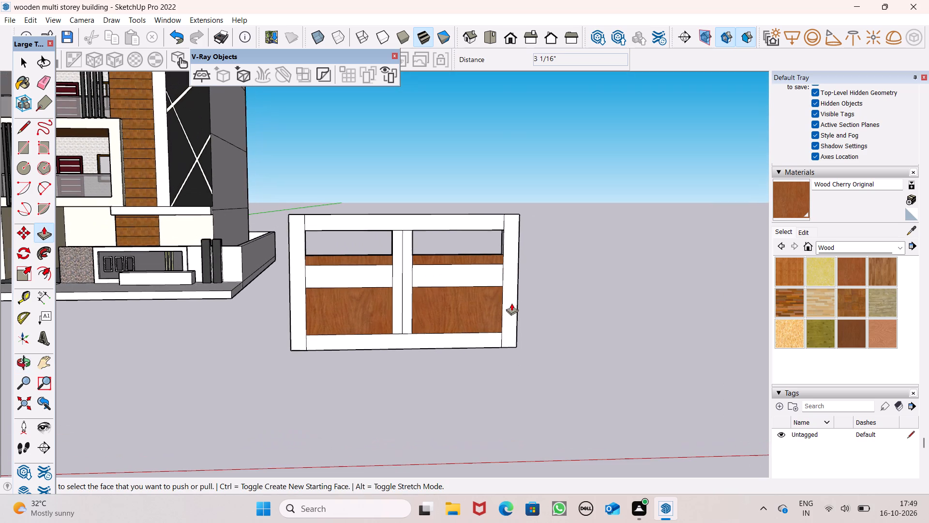
scroll(476, 303, "up", 2)
scroll(365, 285, "down", 1)
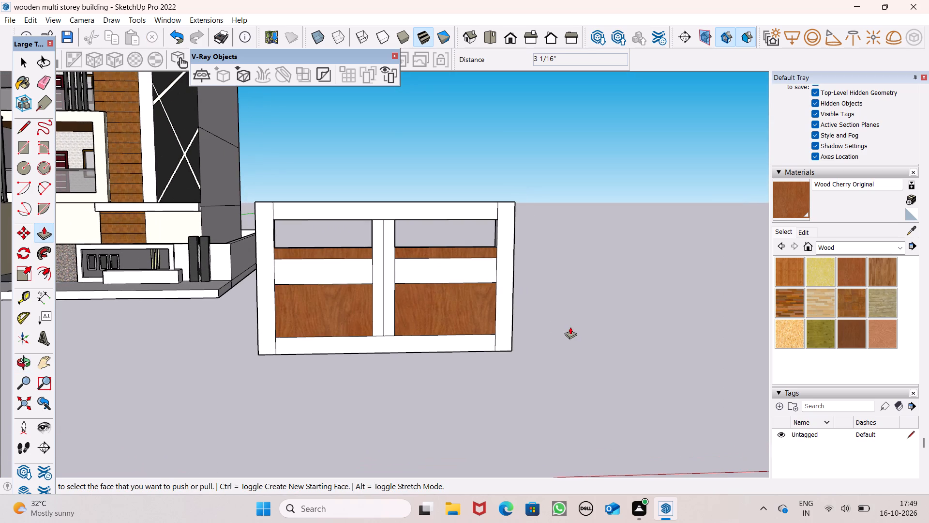
scroll(431, 290, "up", 1)
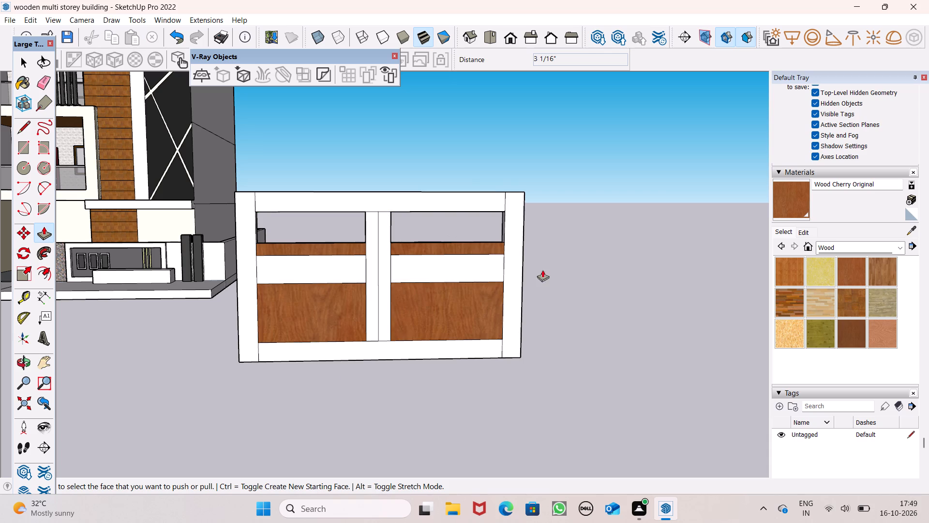
scroll(546, 275, "down", 1)
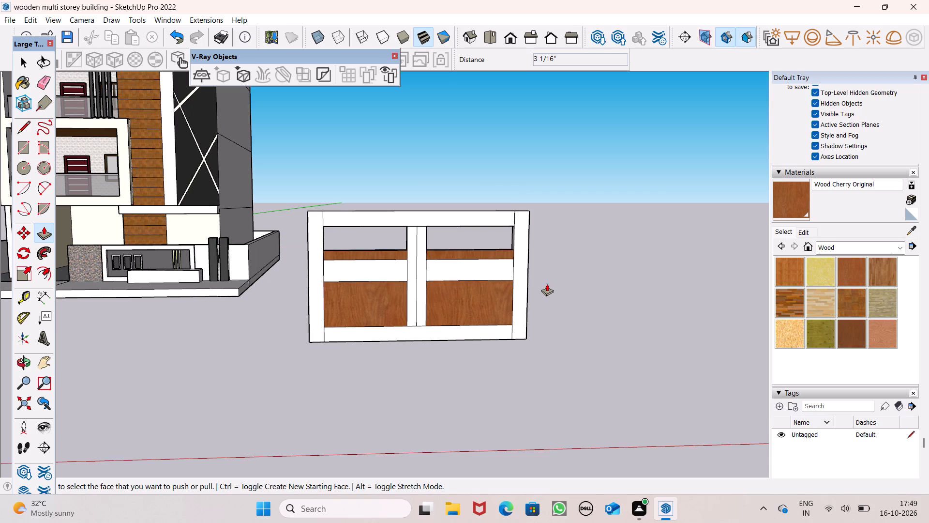
Repaint both lower fields and both narrow upper bands with Wood Plywood Knots from the Wood materials.
left_click(803, 232)
left_click(782, 230)
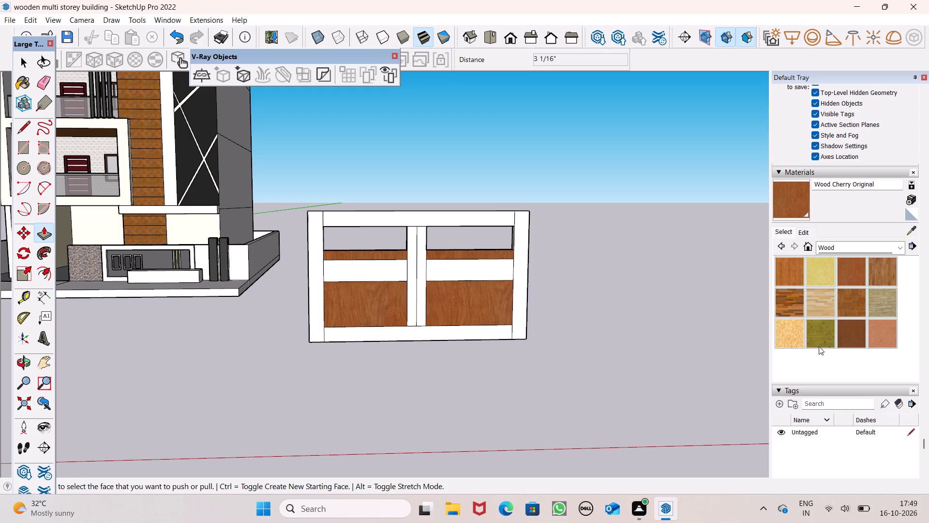
left_click(818, 339)
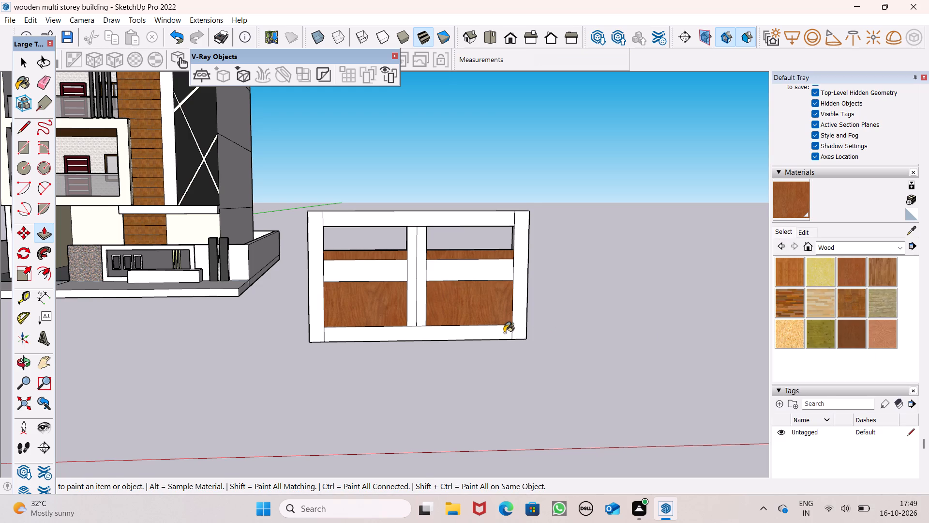
scroll(500, 339, "up", 1)
left_click(366, 310)
left_click(488, 298)
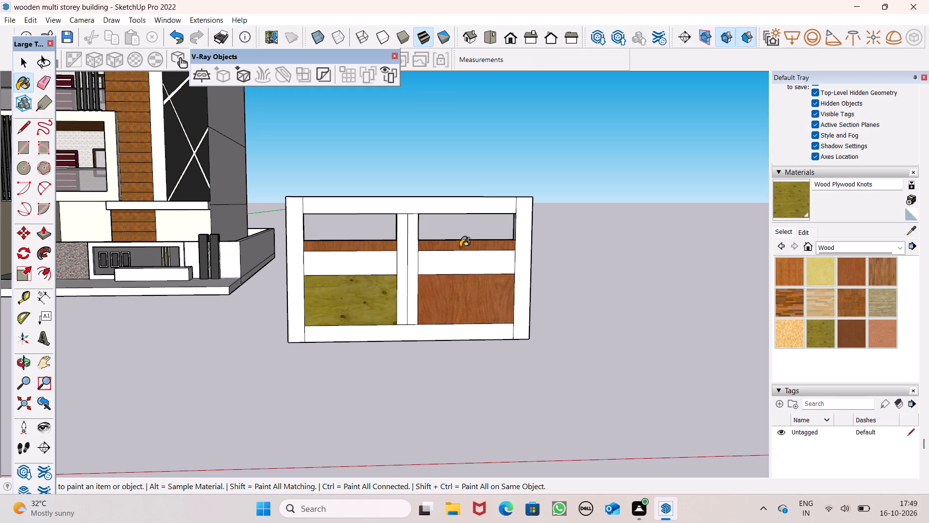
left_click(460, 246)
left_click(396, 245)
scroll(462, 274, "down", 1)
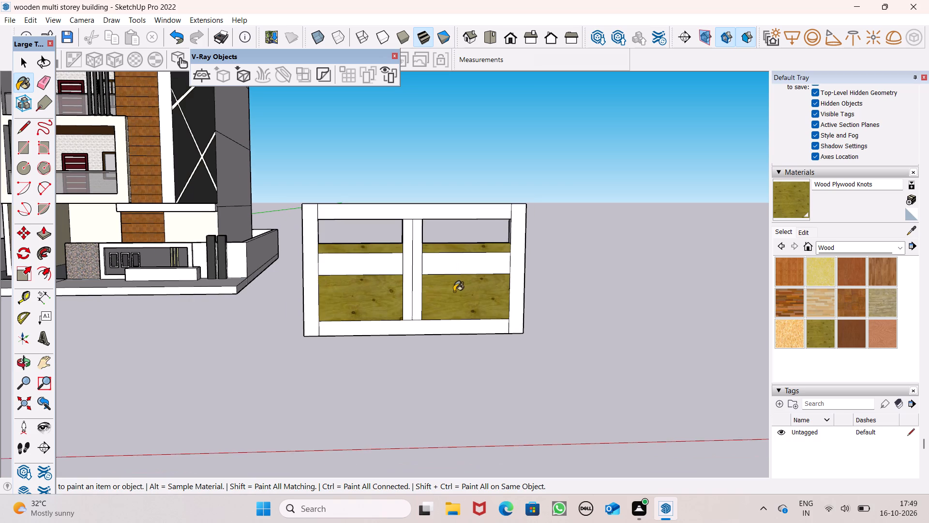
Draw a horizontal line about 8' 9 3/16" long across the lower plywood fields and middle strip at roughly mid-height.
middle_click_drag(447, 301, 434, 379)
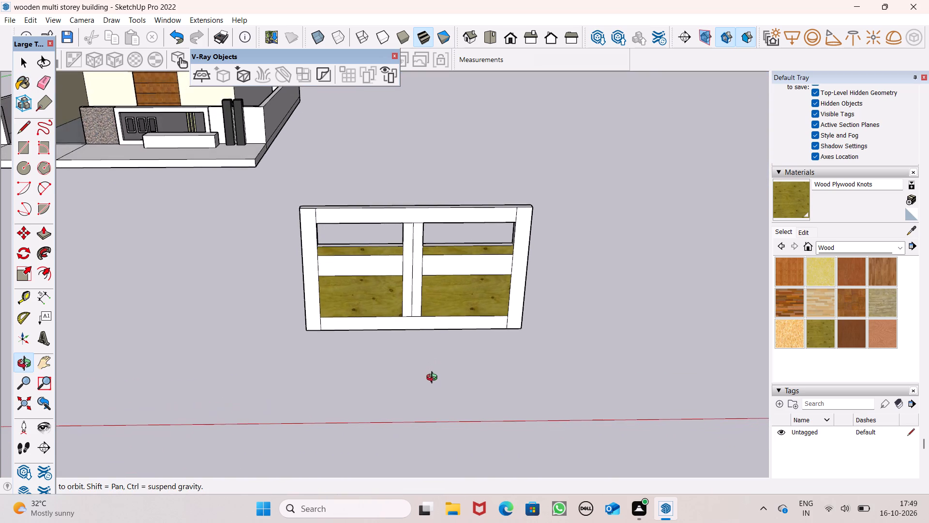
middle_click_drag(434, 379, 435, 373)
scroll(438, 305, "up", 2)
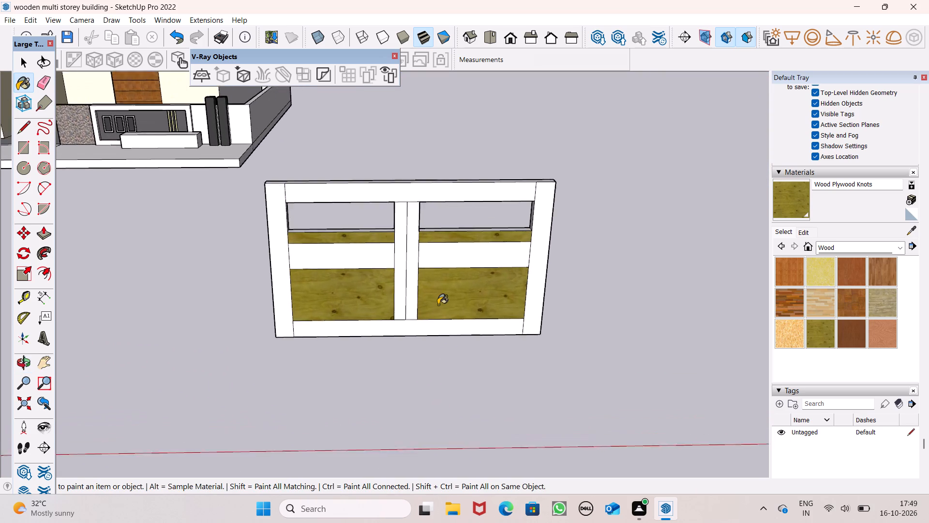
scroll(438, 305, "up", 3)
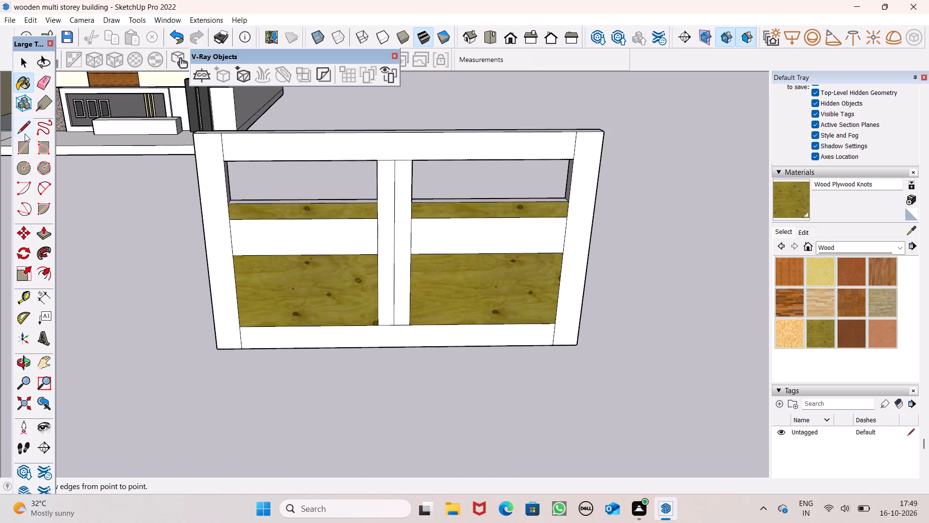
left_click(25, 134)
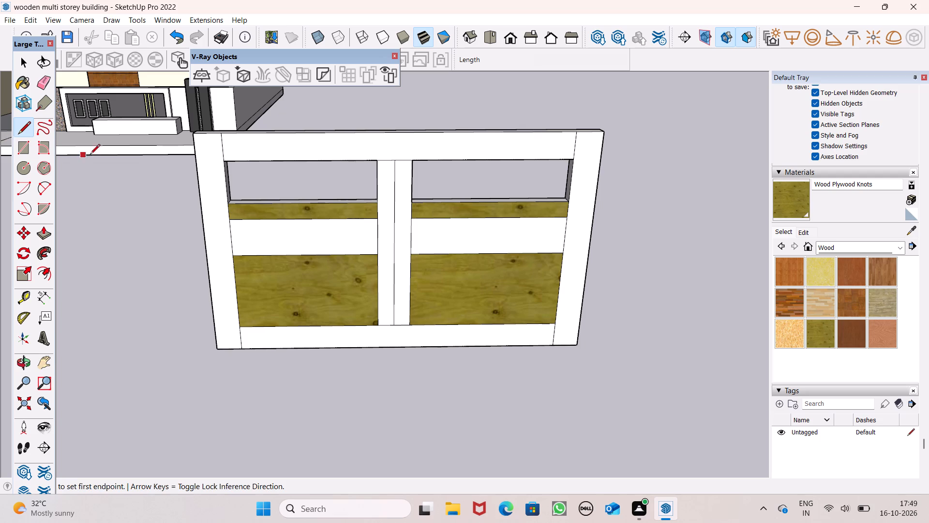
scroll(297, 257, "up", 4)
scroll(282, 246, "down", 1)
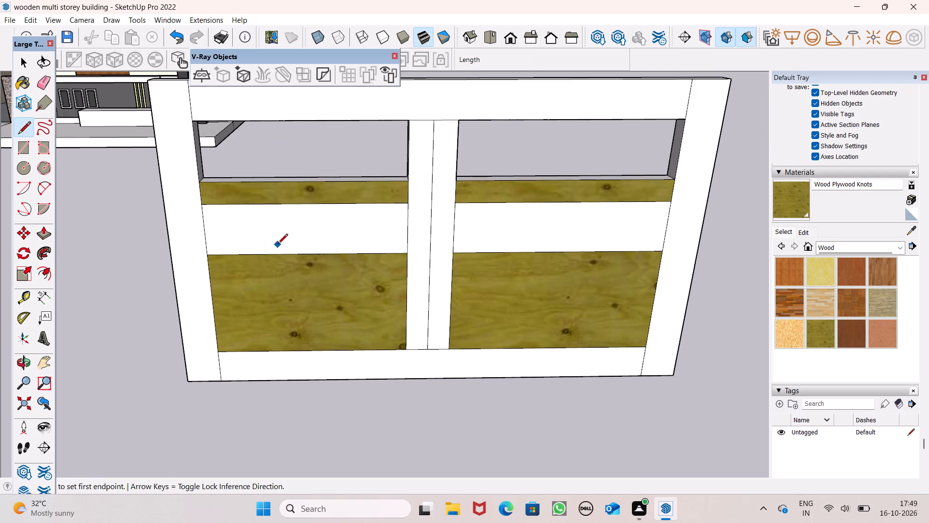
scroll(379, 287, "down", 1)
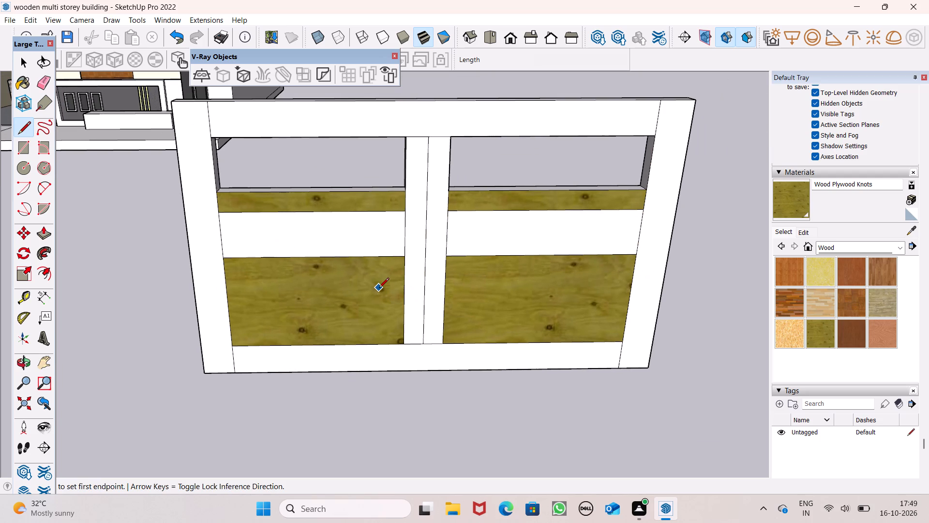
scroll(405, 304, "up", 2)
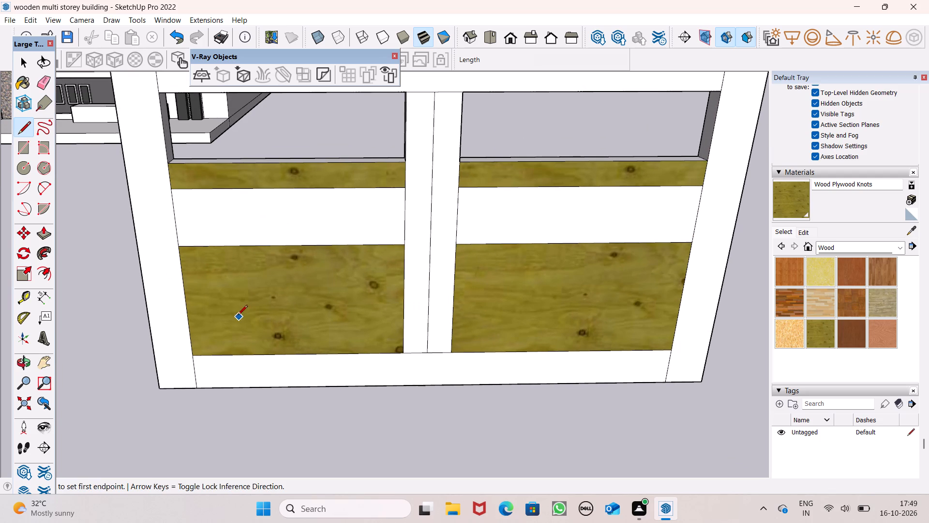
left_click(188, 306)
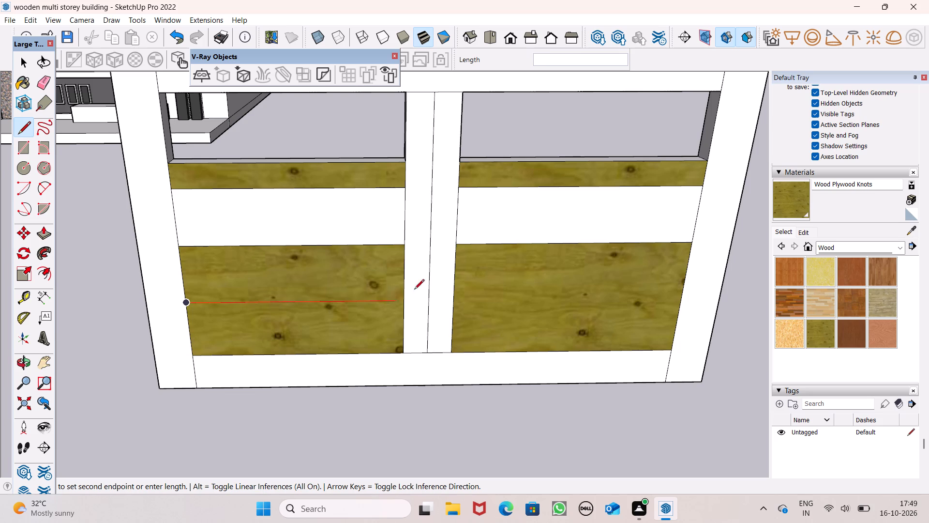
left_click(679, 297)
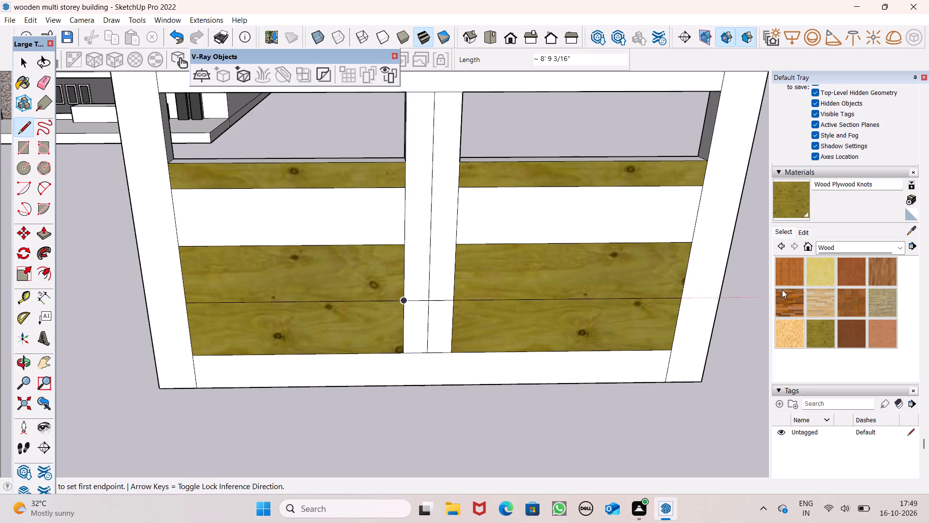
Paint the upper halves of both lower plywood fields white with Color M00 from the Colors materials.
left_click(839, 245)
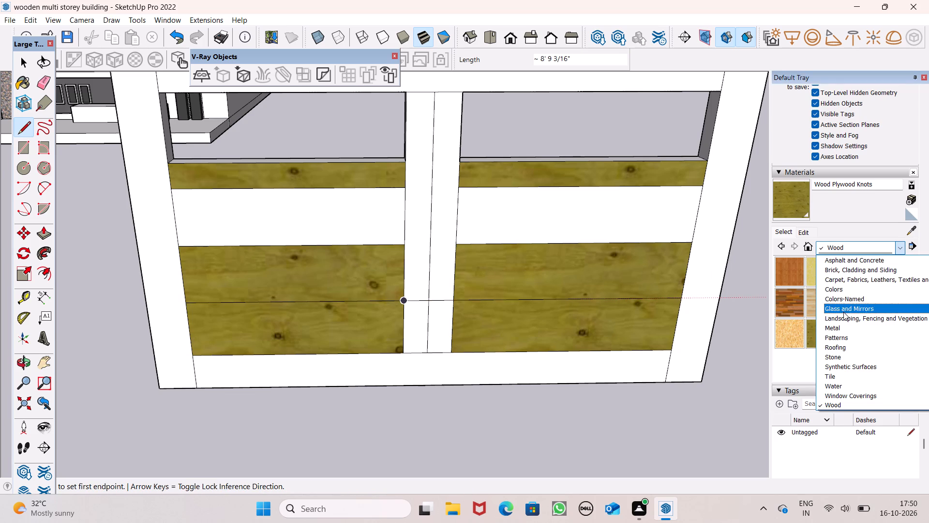
left_click(840, 289)
scroll(836, 304, "down", 10)
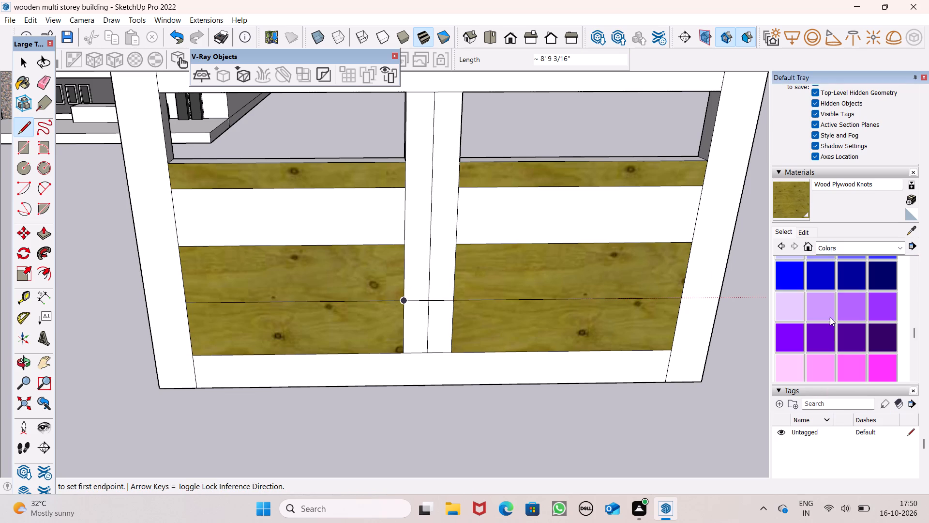
scroll(806, 317, "down", 4)
scroll(792, 300, "up", 1)
left_click(787, 267)
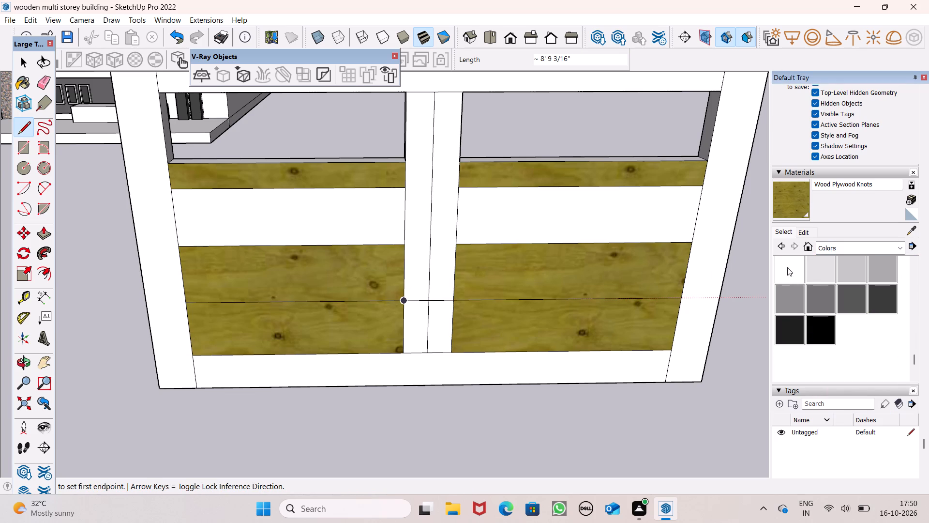
left_click(640, 270)
left_click(382, 275)
scroll(395, 281, "down", 2)
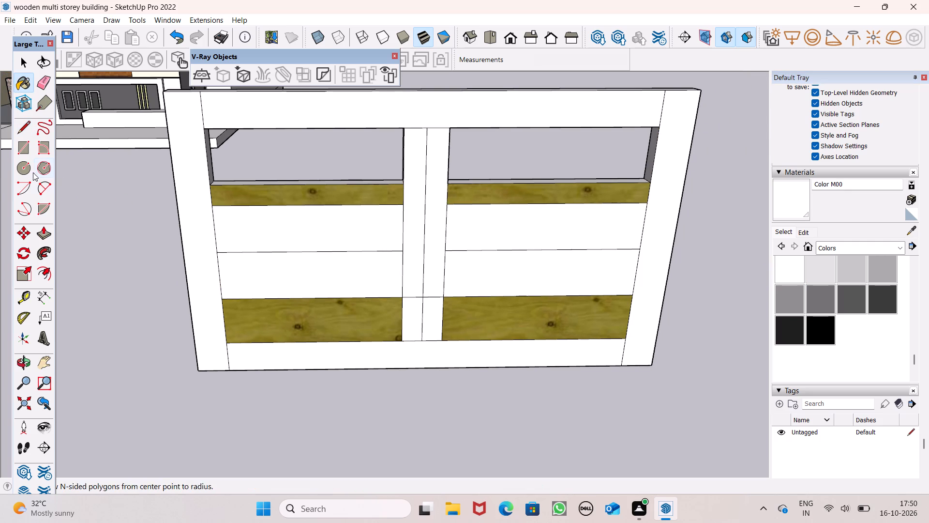
Erase the horizontal edges dividing the white areas on both sides of the middle strip.
left_click(24, 130)
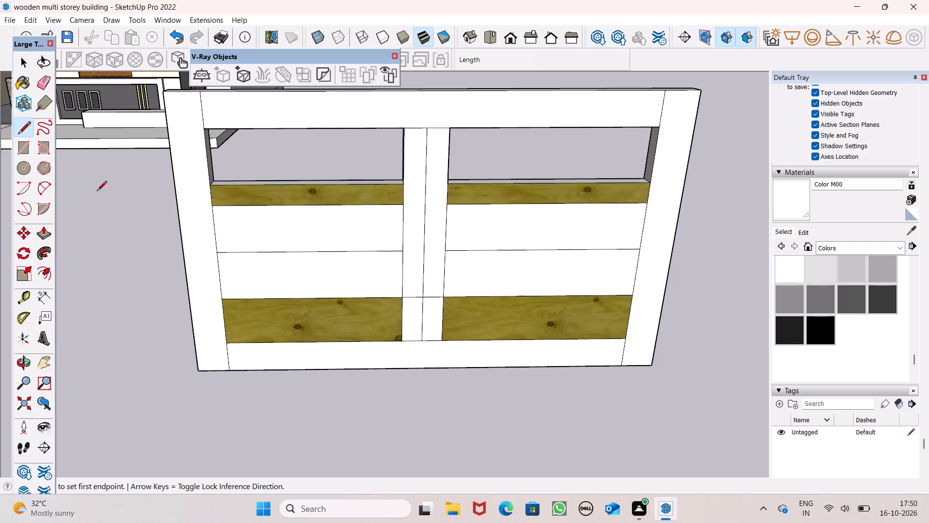
left_click(43, 85)
left_click_drag(311, 244, 310, 253)
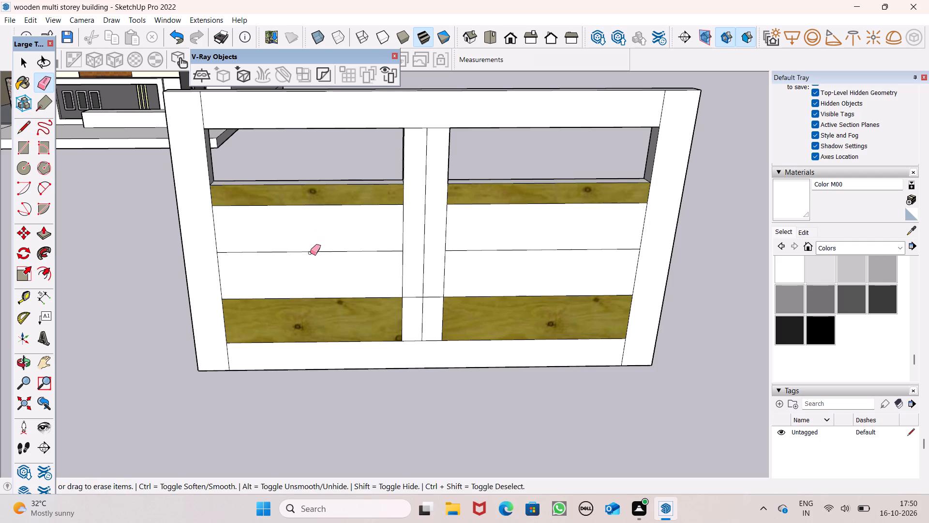
left_click_drag(310, 253, 310, 254)
left_click_drag(463, 248, 466, 254)
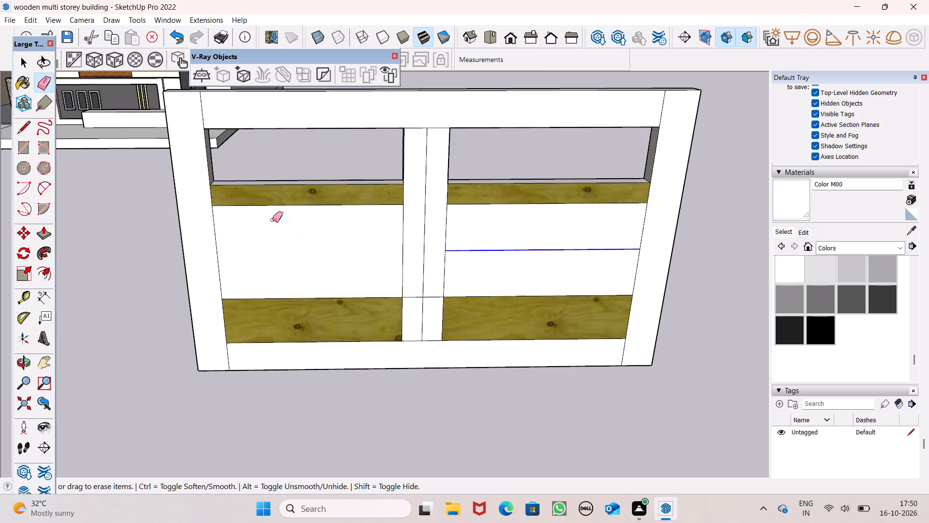
Draw a horizontal line about 8' 9 3/16" long across both white fields and the middle strip, just above the lower plywood bands.
left_click(23, 135)
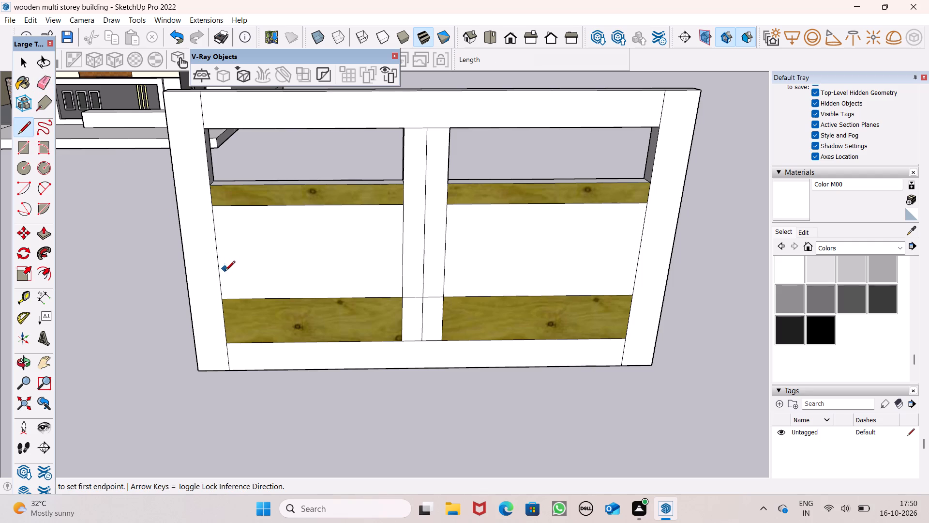
left_click(222, 274)
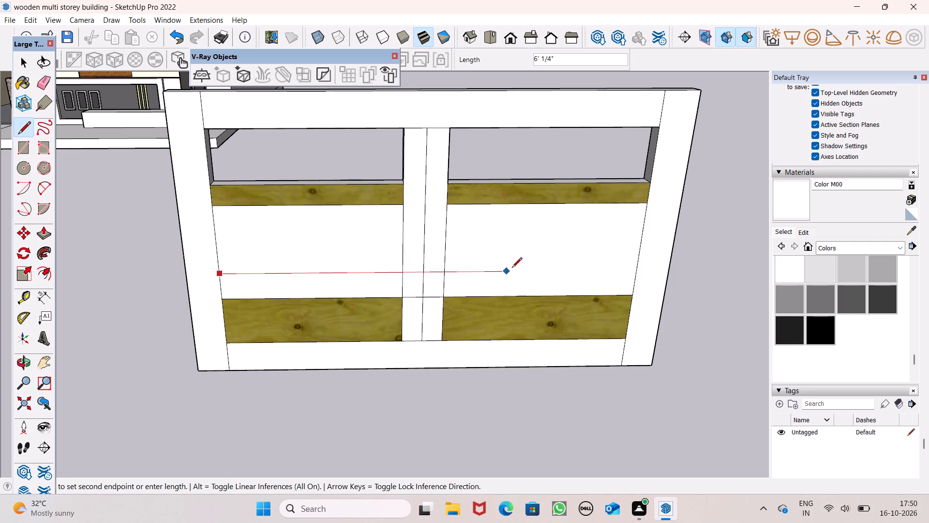
left_click(637, 269)
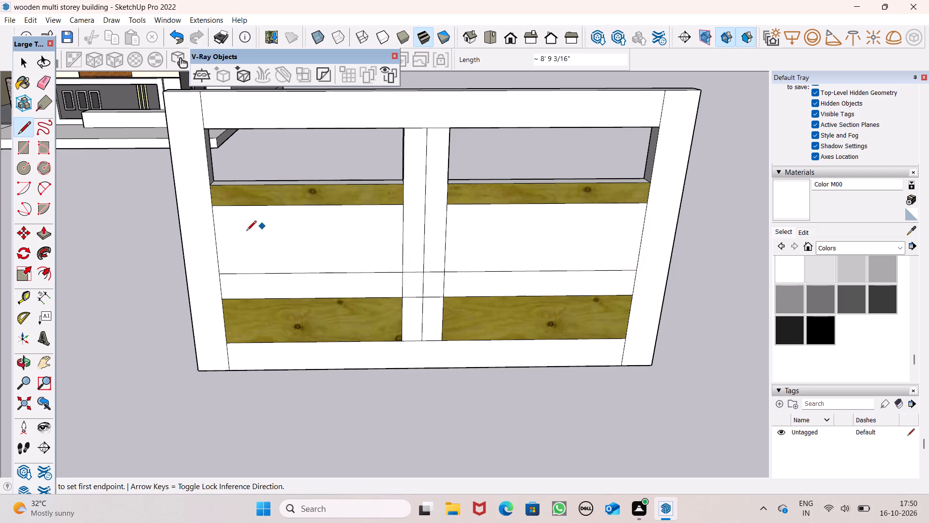
Draw a rectangle about 1' 5" by 1' 3/8" in the white field of the left leaf, above the new line.
scroll(450, 259, "up", 1)
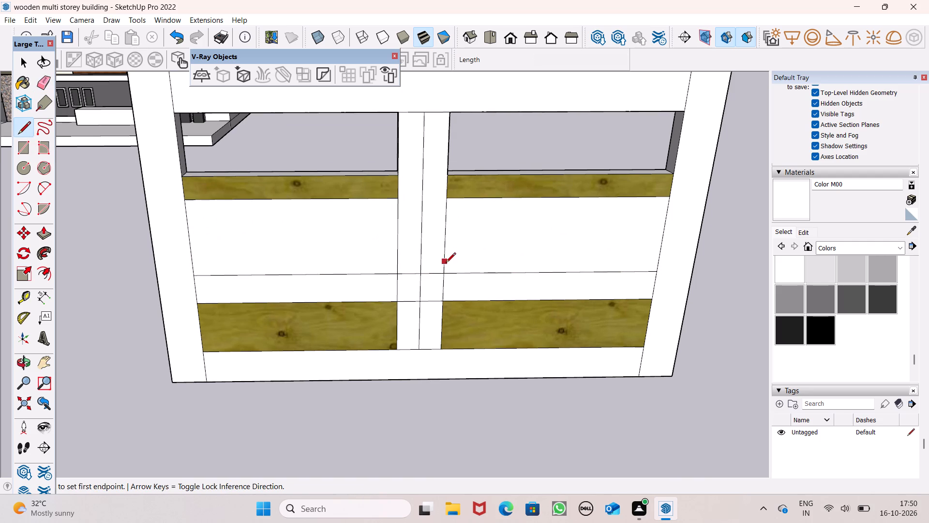
left_click(26, 149)
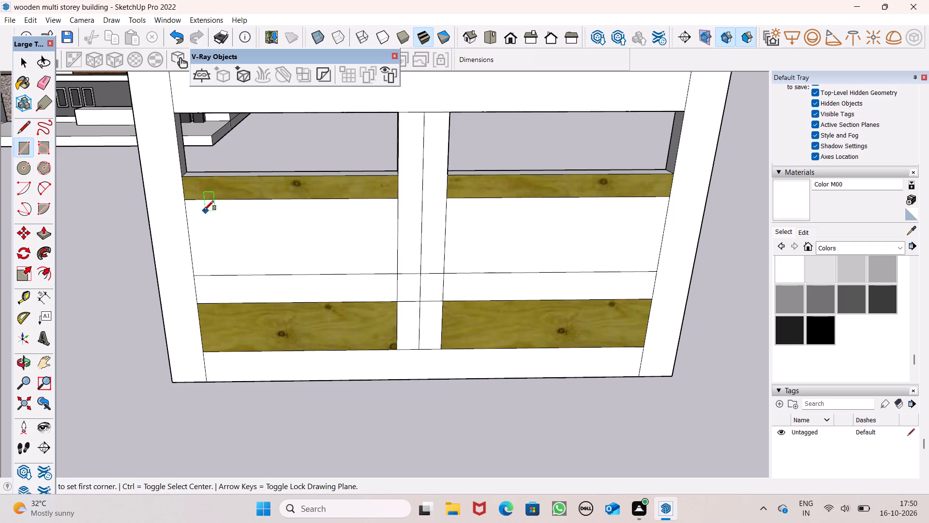
left_click(204, 210)
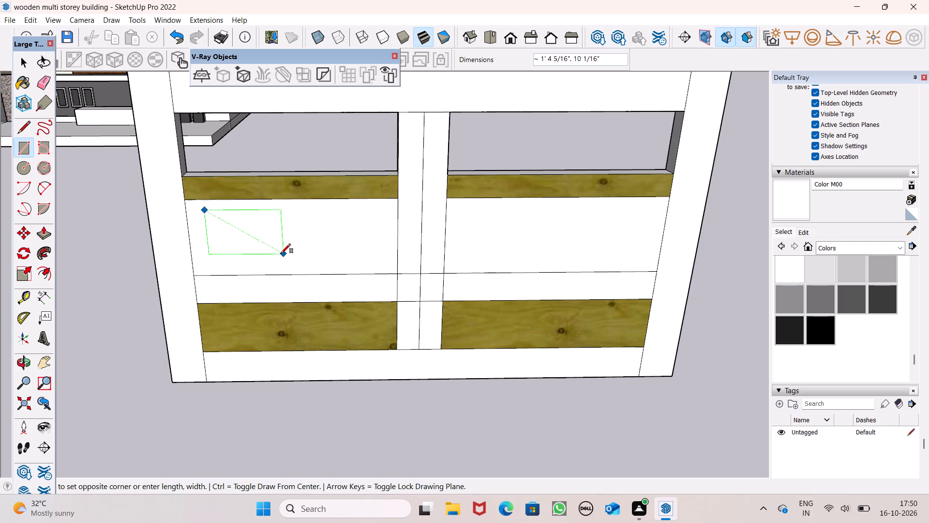
scroll(281, 253, "up", 7)
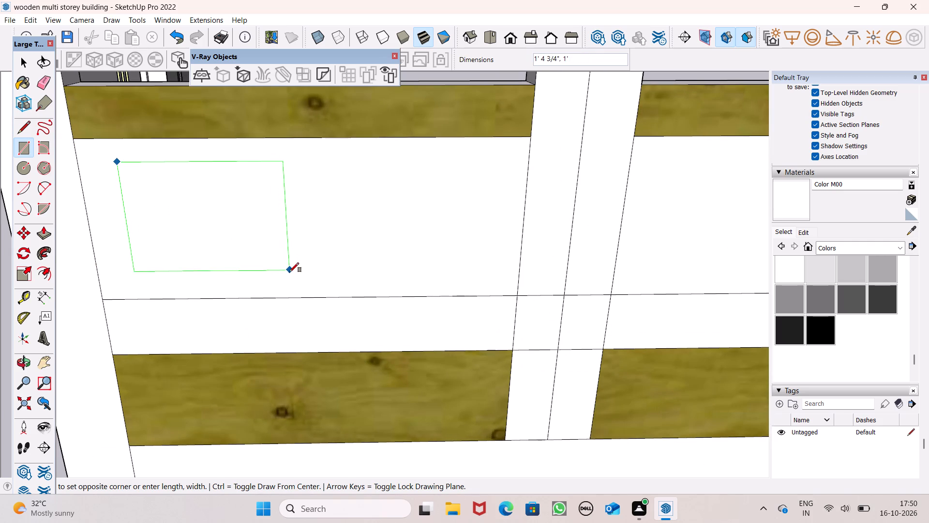
left_click(291, 274)
scroll(236, 230, "down", 7)
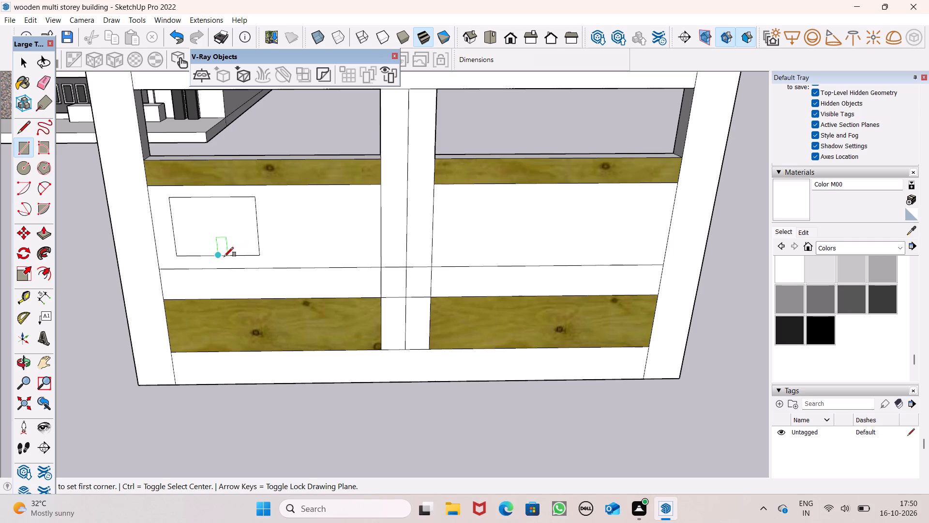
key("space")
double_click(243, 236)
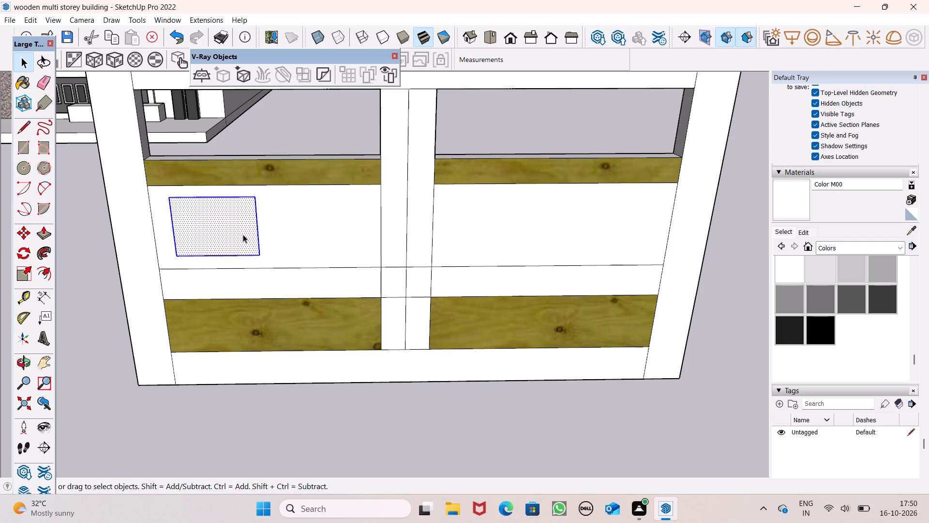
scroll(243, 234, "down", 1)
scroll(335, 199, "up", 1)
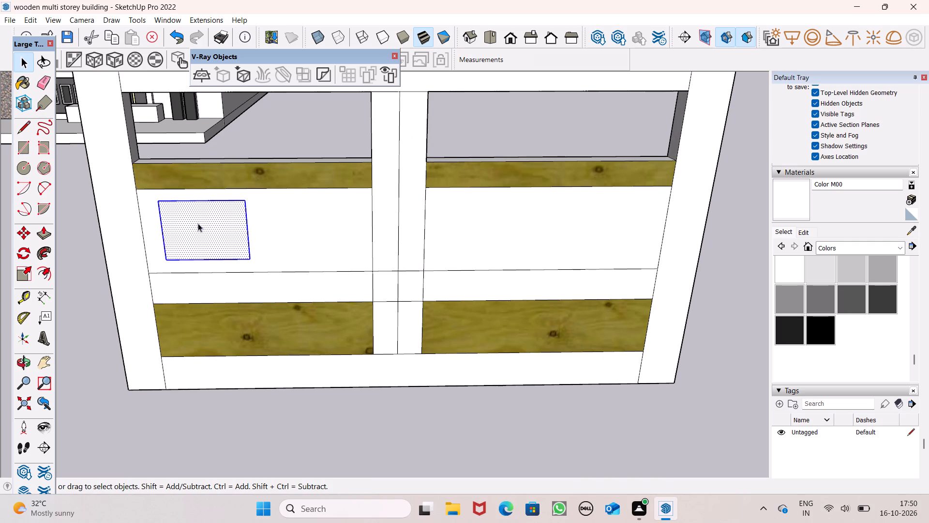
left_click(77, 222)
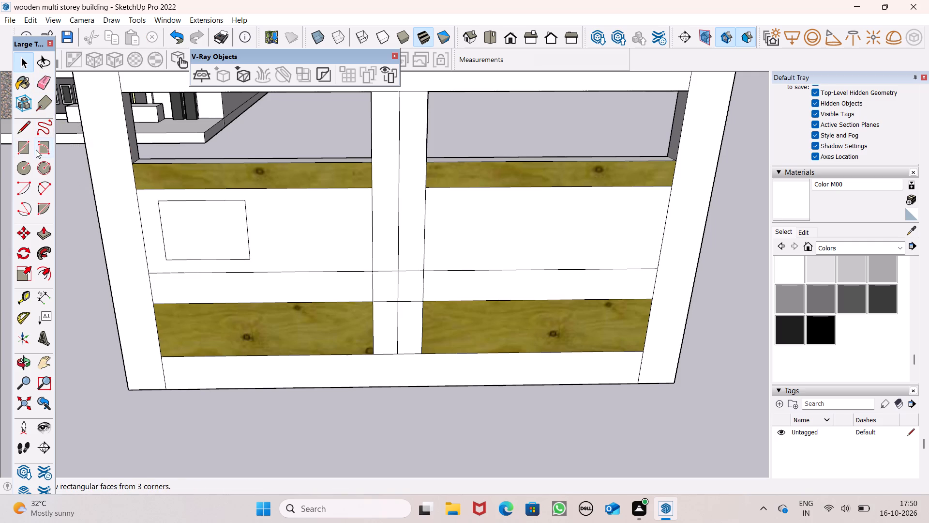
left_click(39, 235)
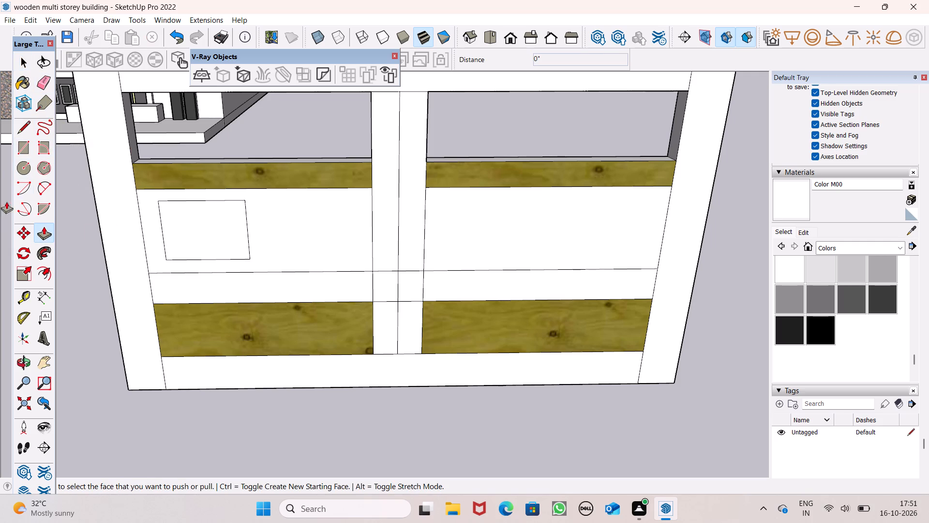
Draw two vertical lines about 1' 3/8" and two horizontal lines about 1' 4 15/16" long just inside the rectangle's sides.
left_click(26, 128)
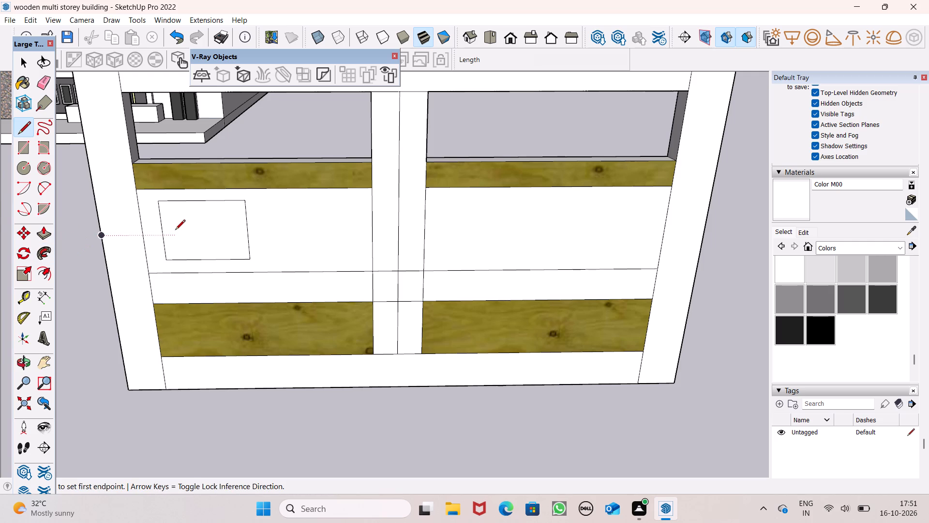
middle_click_drag(175, 229, 195, 194)
scroll(209, 211, "up", 3)
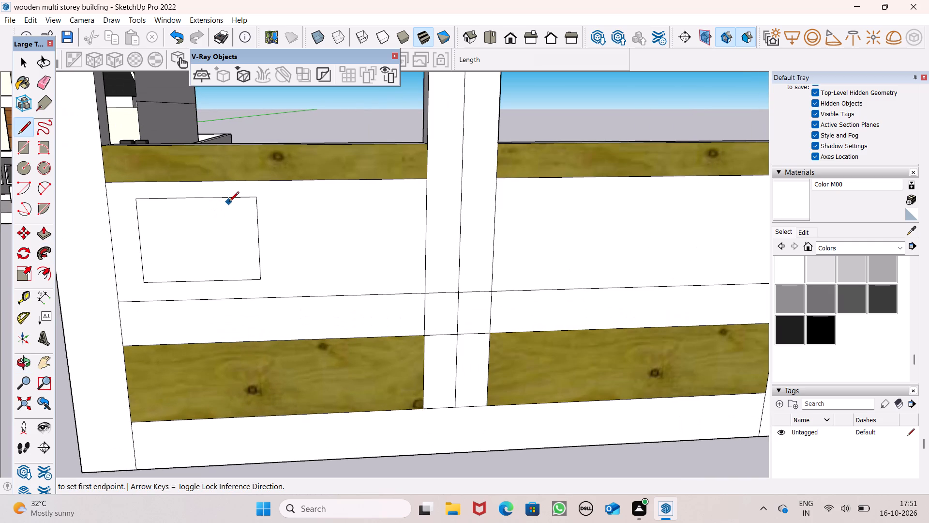
left_click(229, 199)
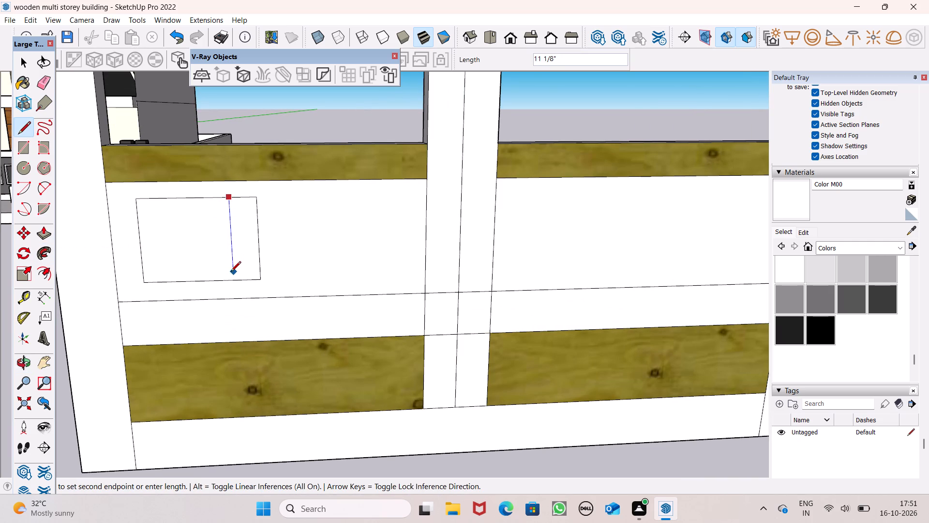
left_click(231, 277)
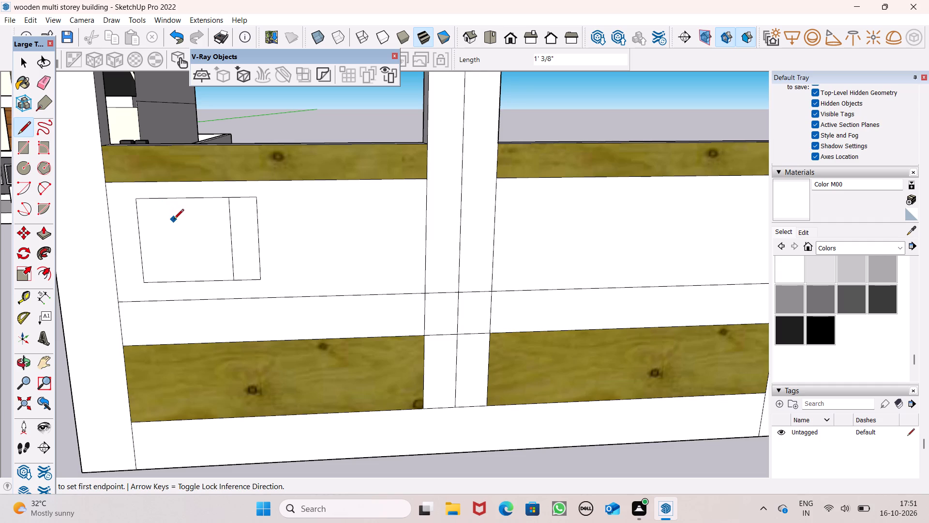
left_click(139, 207)
left_click(256, 207)
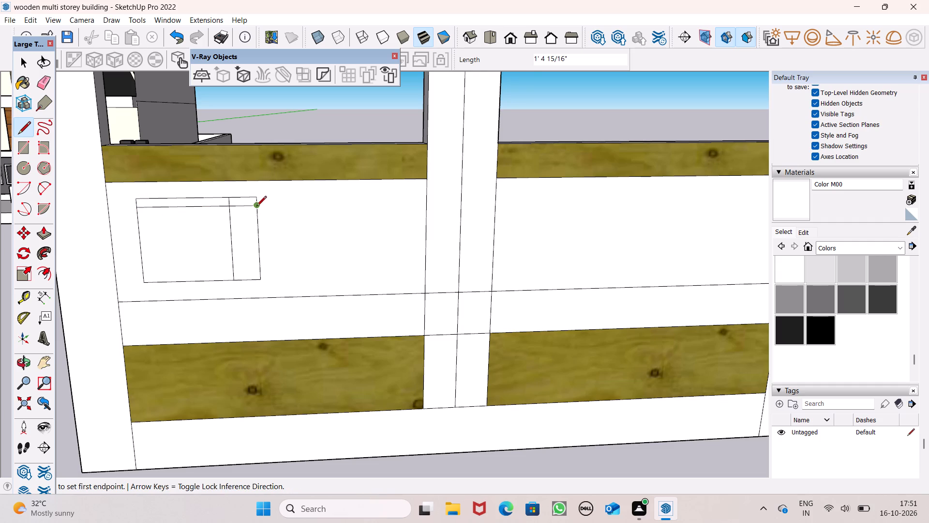
left_click_drag(143, 274, 167, 272)
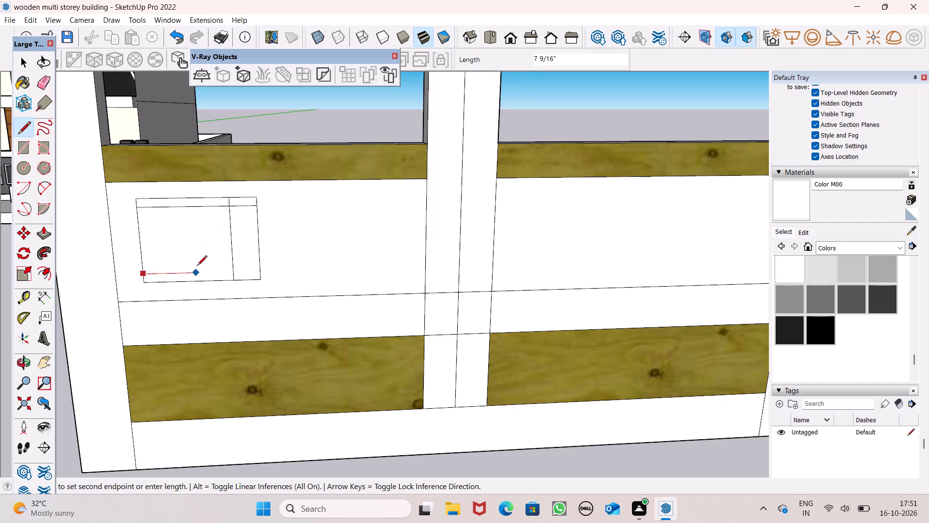
left_click(258, 267)
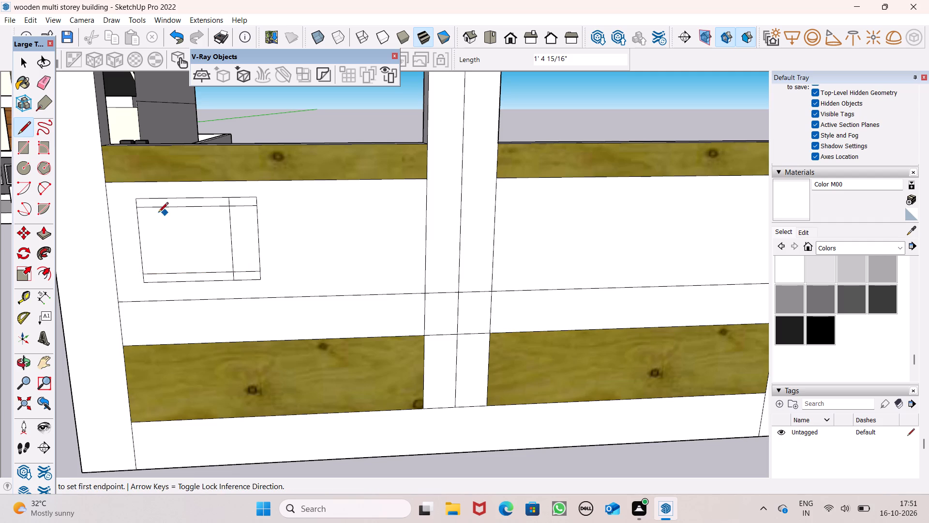
left_click(150, 198)
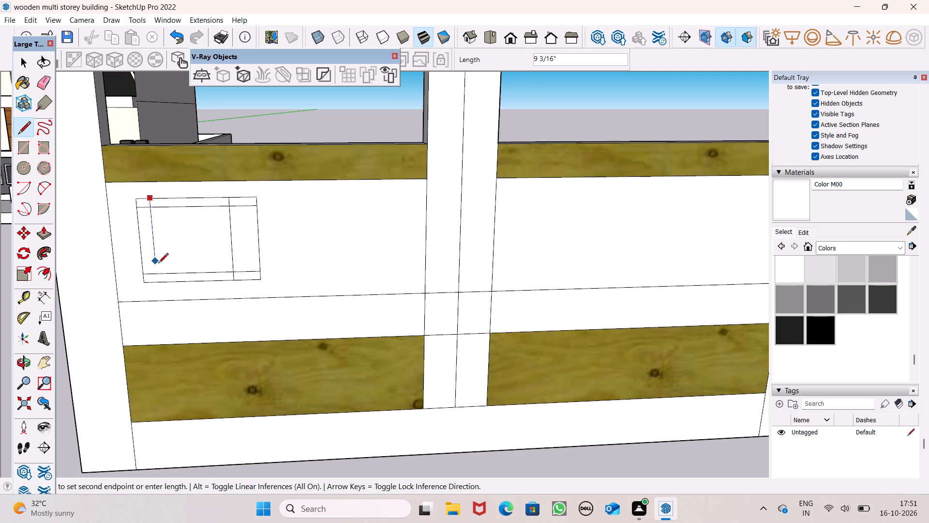
left_click(157, 284)
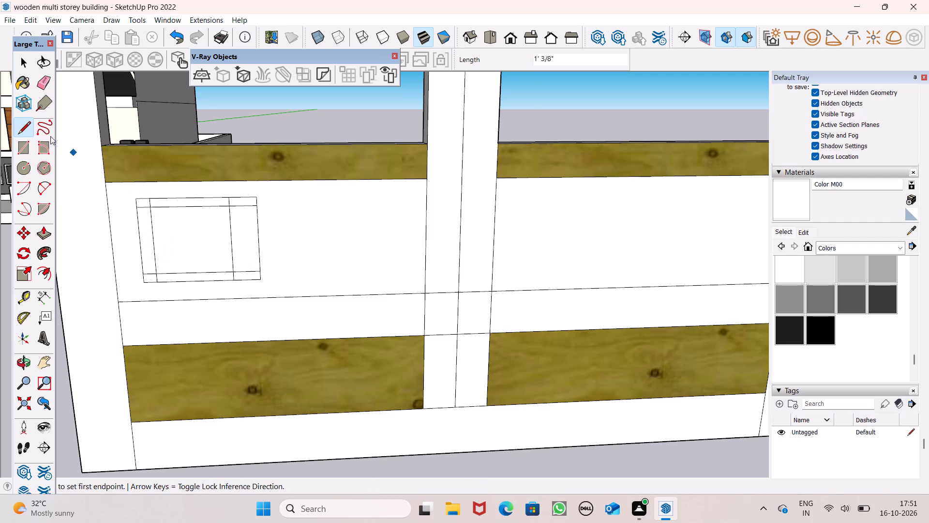
Erase the overlapping line ends at the rectangle's four corners to leave a smaller rectangle inside the outer one.
left_click(47, 83)
scroll(101, 173, "up", 1)
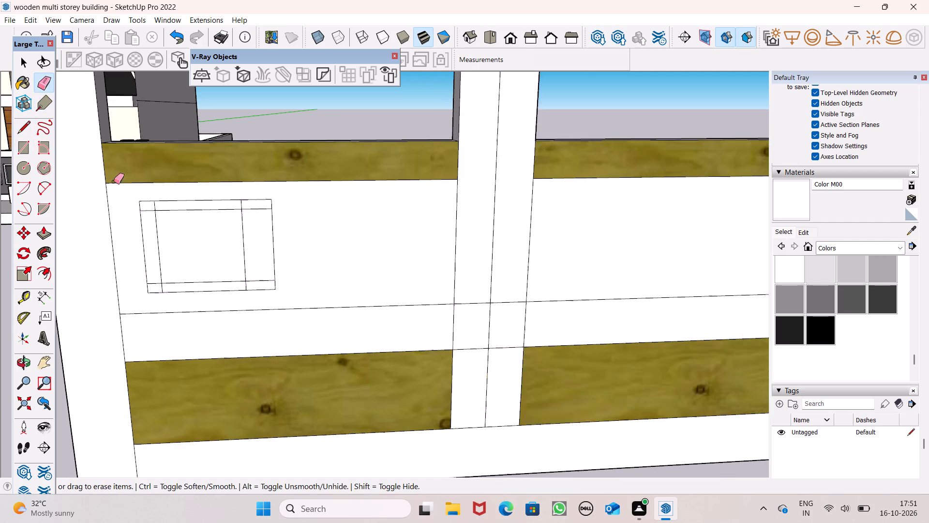
scroll(114, 182, "up", 3)
scroll(178, 222, "up", 6)
left_click_drag(158, 210, 142, 221)
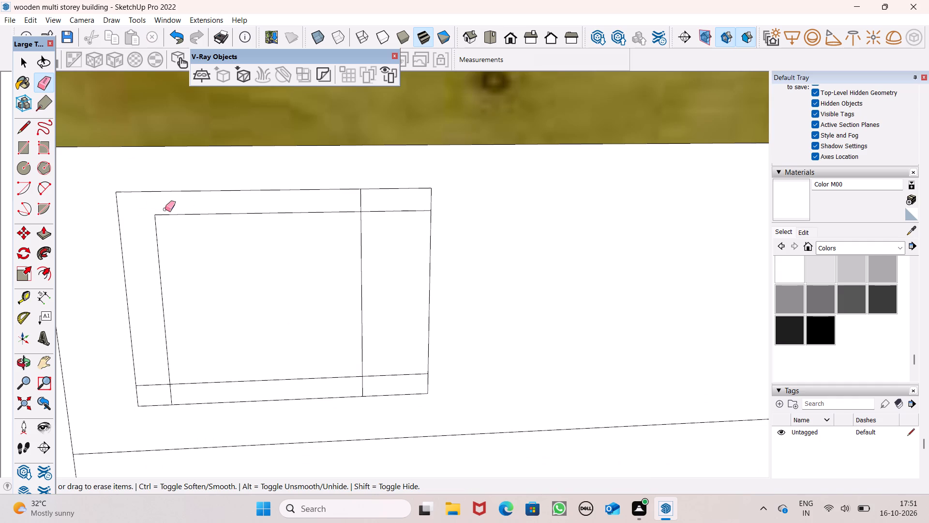
left_click_drag(349, 206, 379, 230)
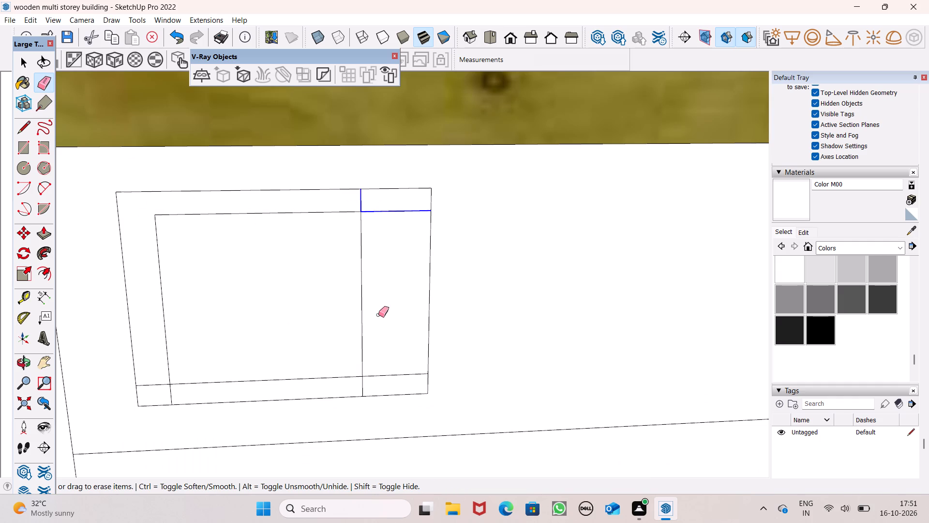
left_click_drag(383, 362, 358, 389)
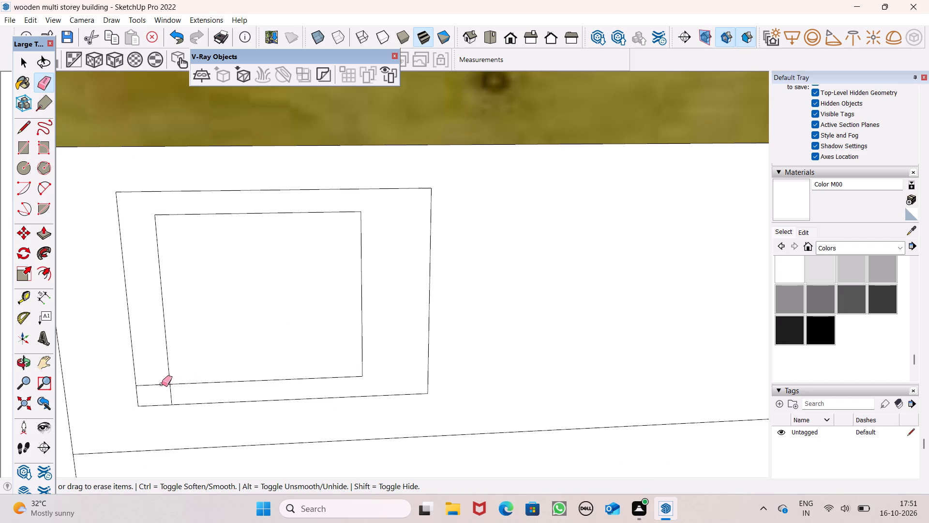
left_click_drag(161, 384, 176, 389)
scroll(198, 287, "down", 8)
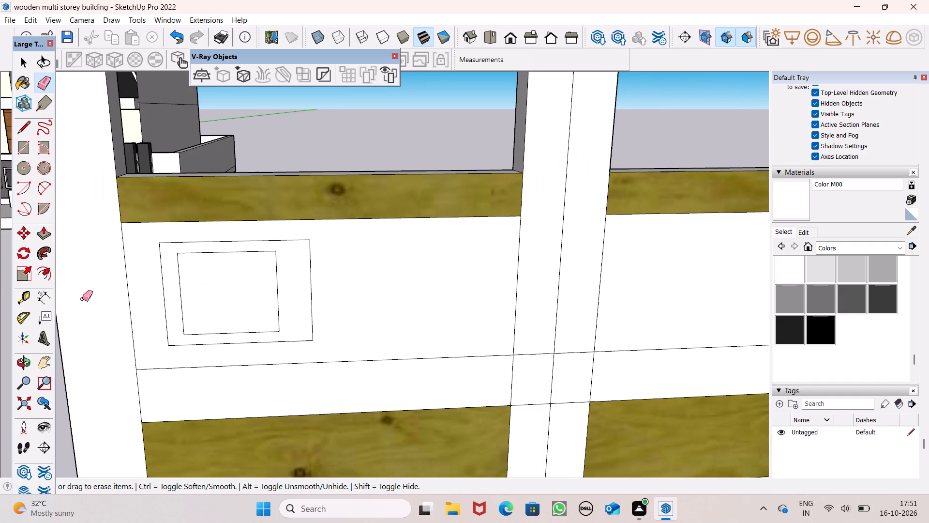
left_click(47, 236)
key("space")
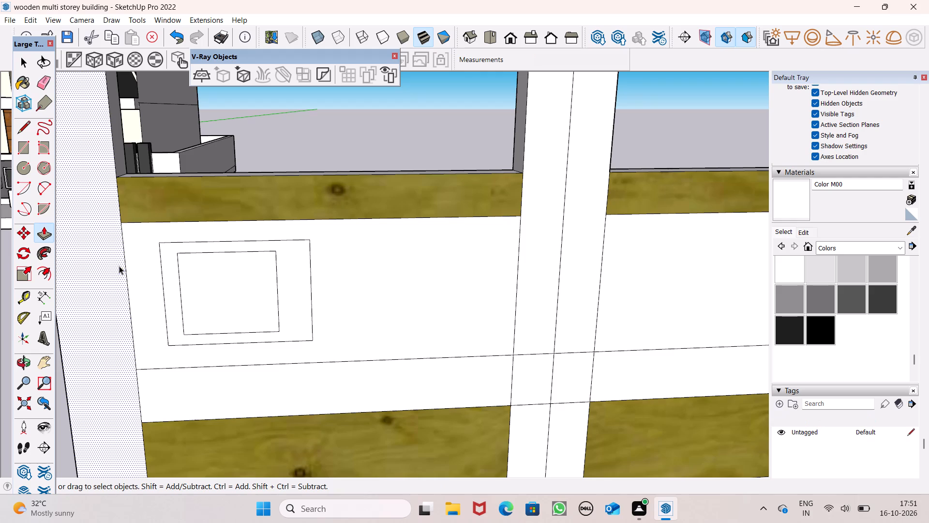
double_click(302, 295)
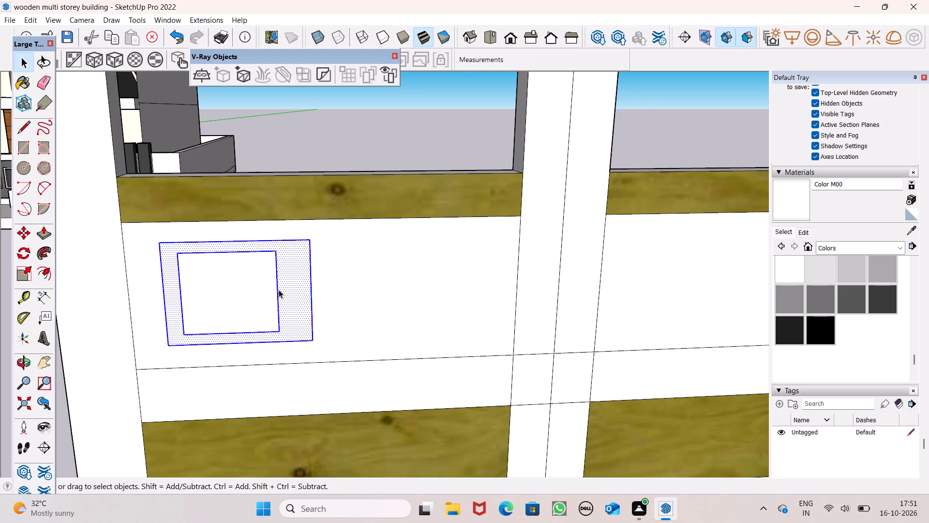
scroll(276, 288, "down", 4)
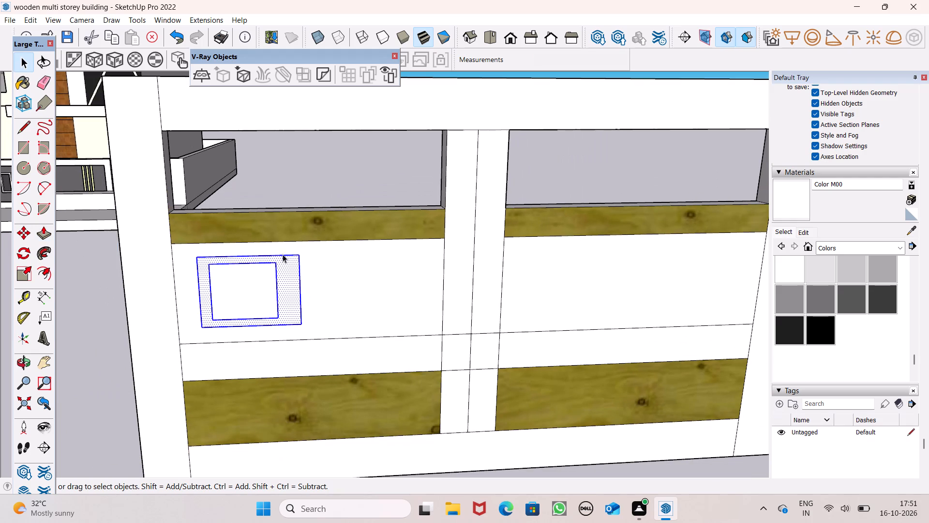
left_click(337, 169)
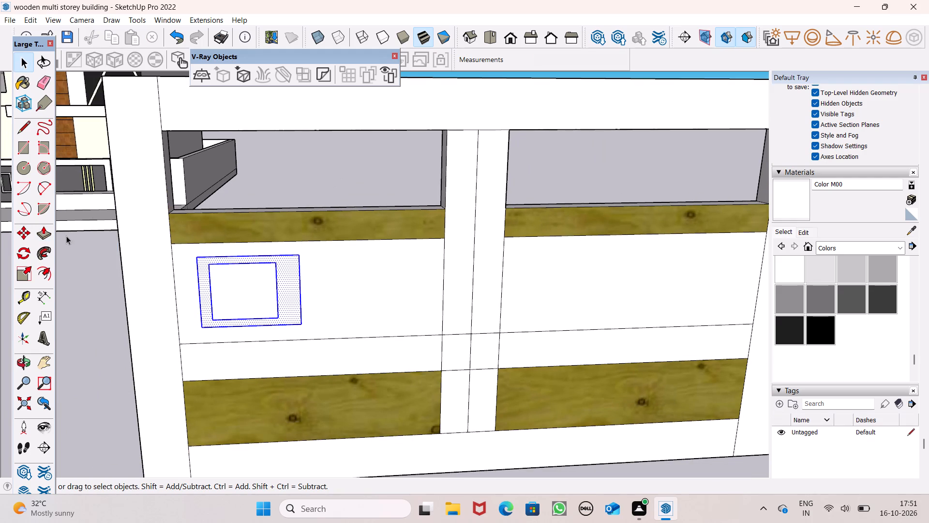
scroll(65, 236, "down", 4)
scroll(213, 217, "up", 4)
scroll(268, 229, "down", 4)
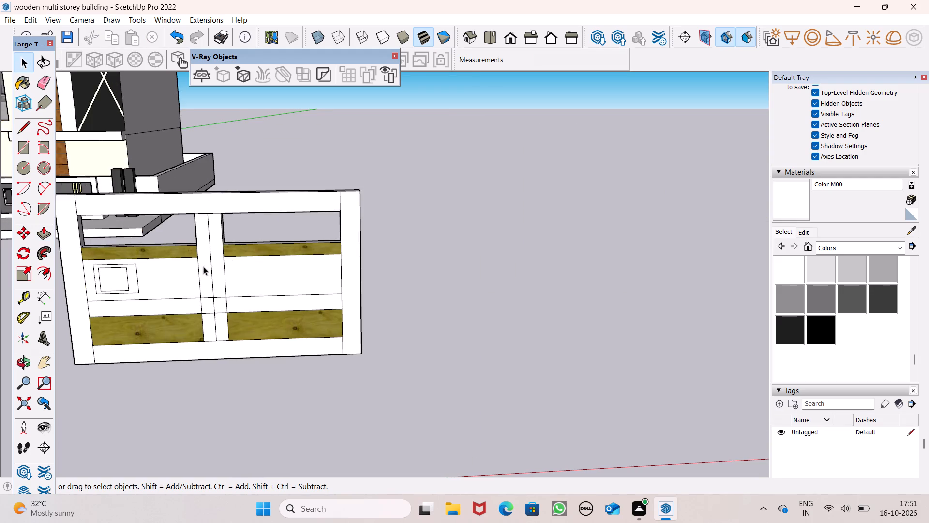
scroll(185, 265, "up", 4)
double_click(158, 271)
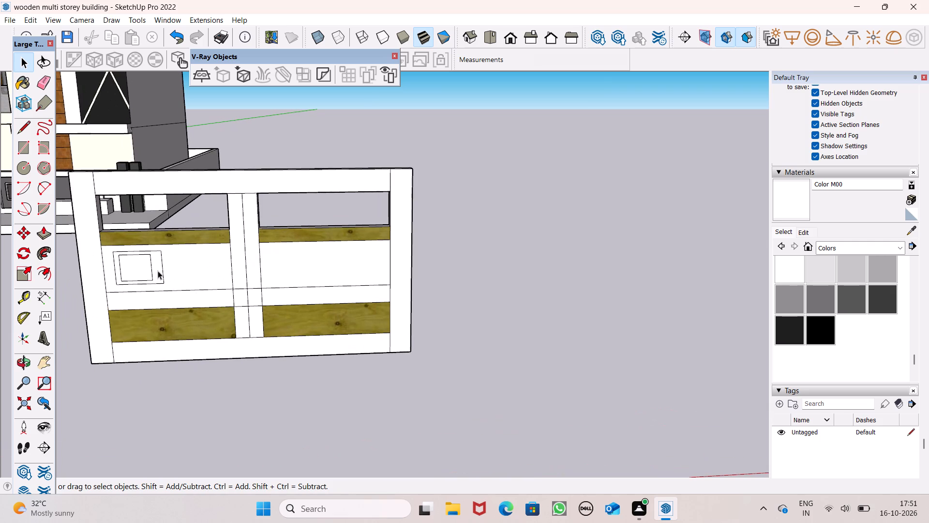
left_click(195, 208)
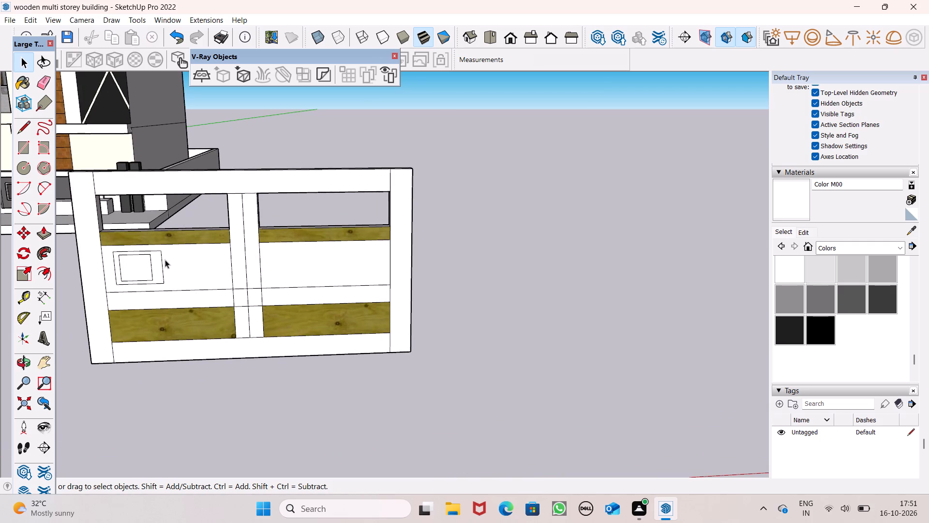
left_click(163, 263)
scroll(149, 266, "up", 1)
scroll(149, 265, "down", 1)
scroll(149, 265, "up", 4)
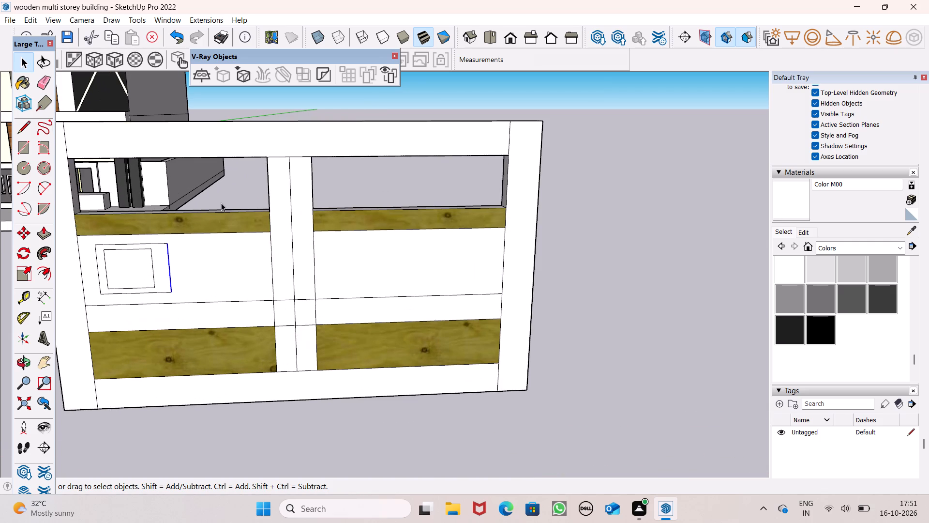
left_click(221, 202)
Copy the bordered double rectangle from the left leaf to the right leaf's white field, against the outer frame edge.
scroll(187, 269, "up", 7)
double_click(143, 275)
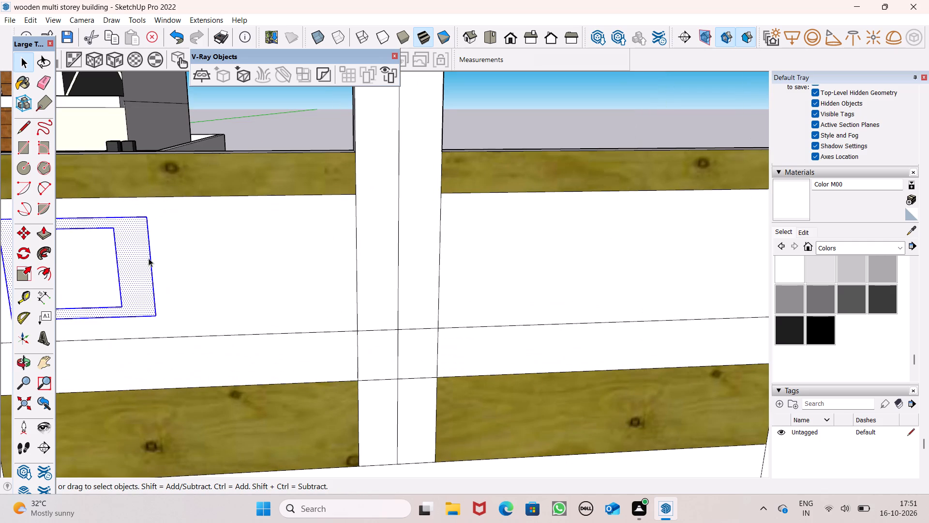
scroll(149, 258, "down", 6)
key("m")
key("Return")
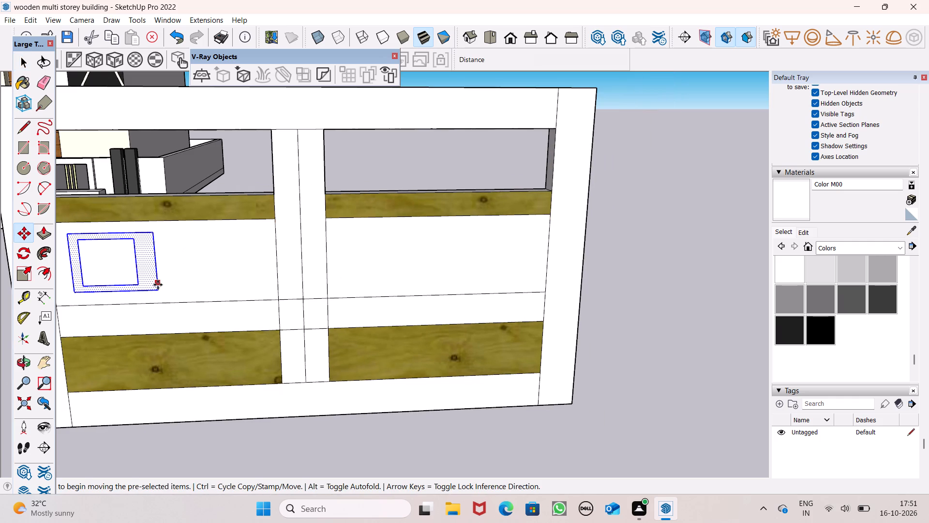
left_click_drag(159, 290, 475, 287)
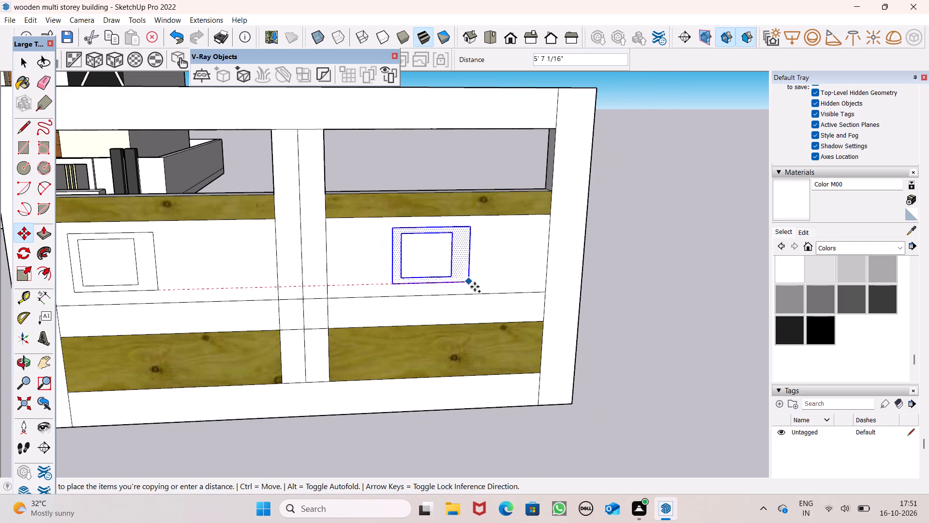
left_click_drag(475, 287, 524, 280)
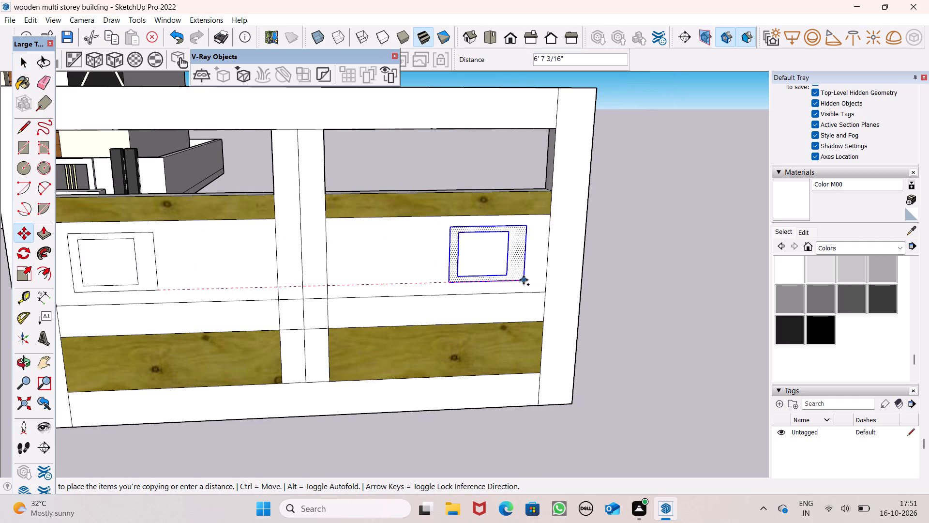
left_click_drag(524, 280, 522, 280)
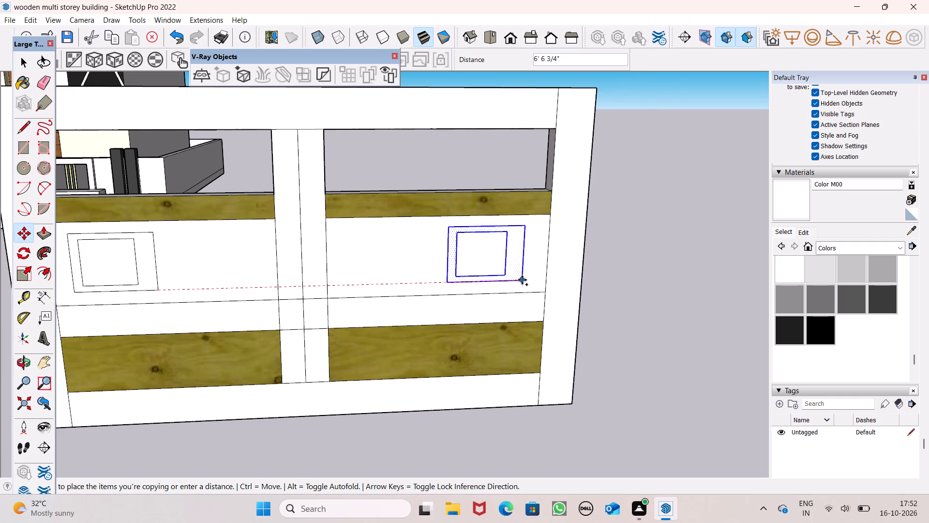
left_click_drag(522, 280, 539, 279)
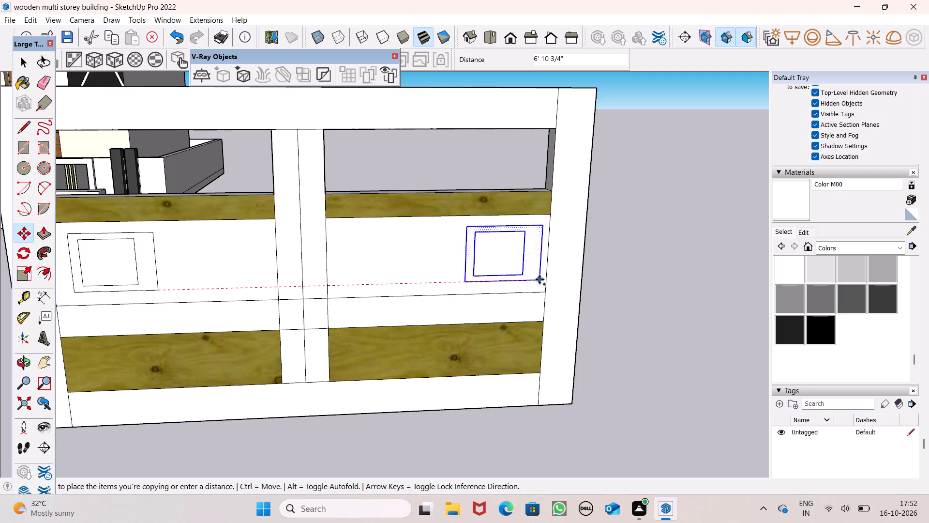
left_click_drag(539, 279, 543, 280)
key("space")
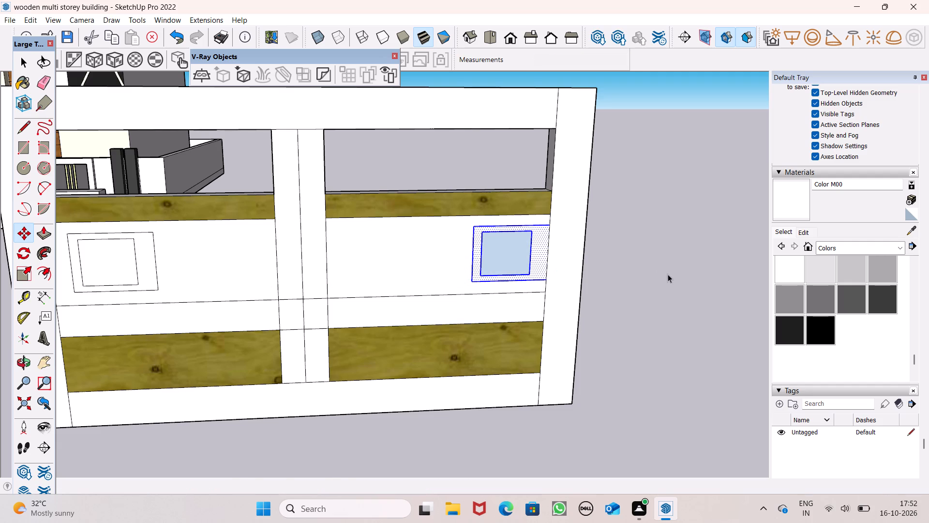
Paint the inner face of the copied rectangle with the white Color M00.
left_click(668, 274)
scroll(518, 258, "up", 7)
middle_click_drag(542, 257, 531, 266)
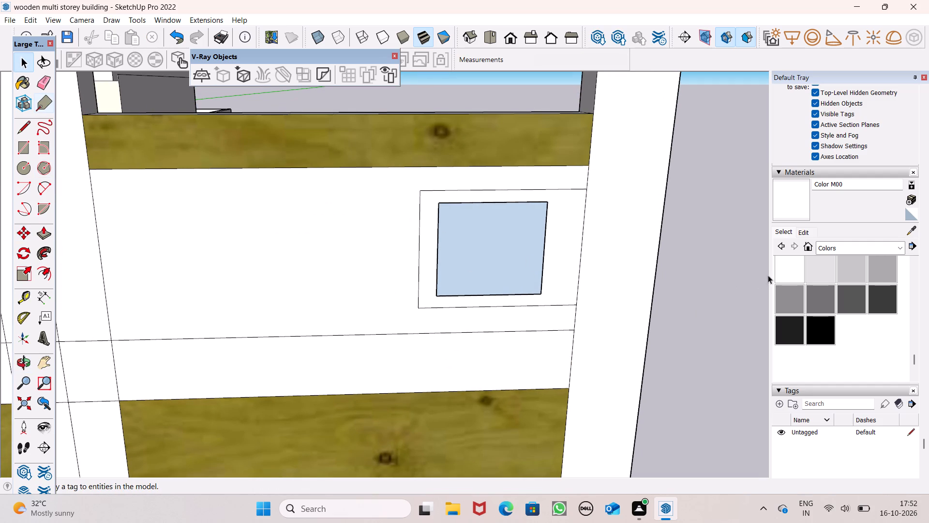
left_click(789, 273)
left_click(475, 261)
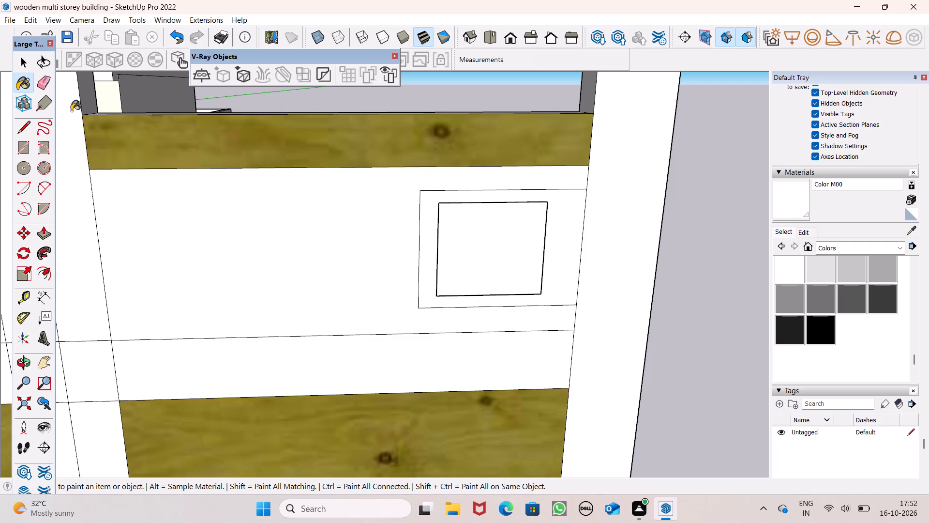
Erase the four edges of the inner rectangle in the right leaf's copy, keeping the outer border.
left_click_drag(39, 83, 46, 89)
left_click_drag(450, 208, 438, 212)
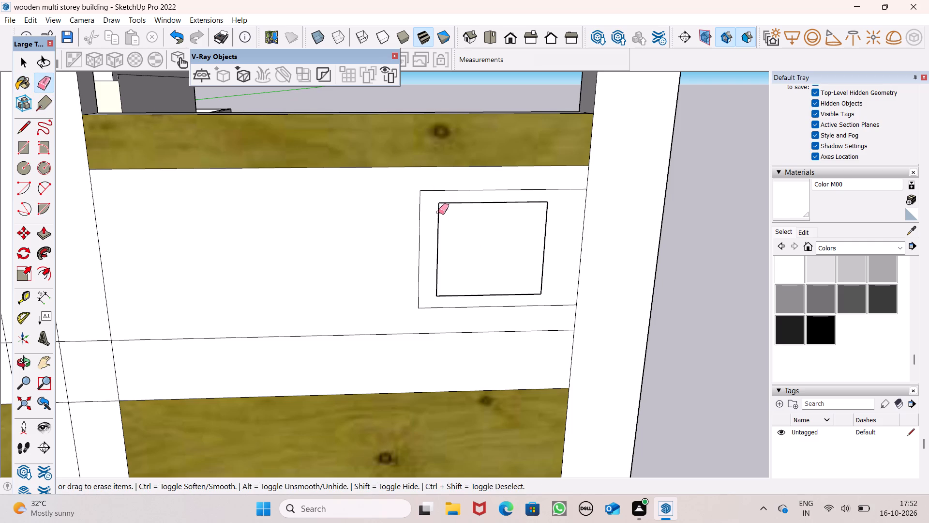
left_click_drag(438, 212, 445, 229)
left_click_drag(470, 199, 474, 210)
left_click_drag(535, 215, 542, 246)
left_click_drag(545, 258, 522, 284)
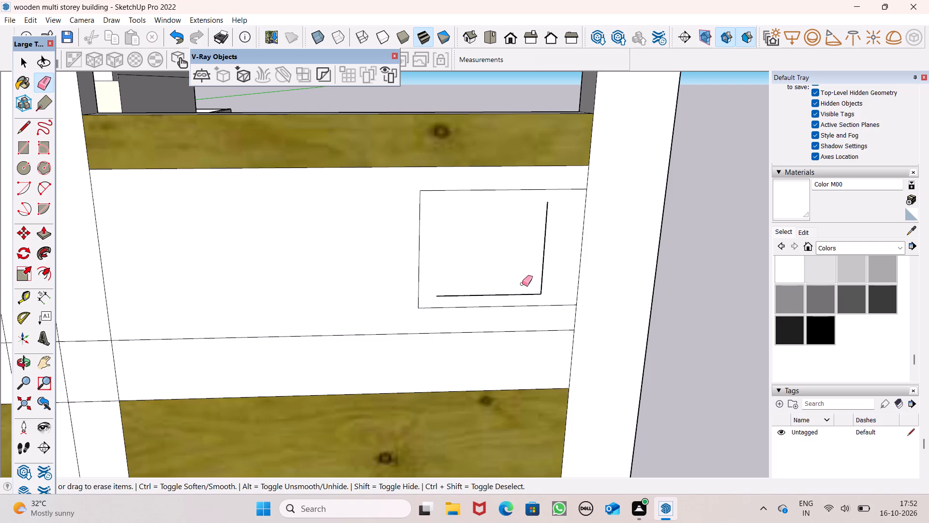
left_click_drag(522, 284, 478, 298)
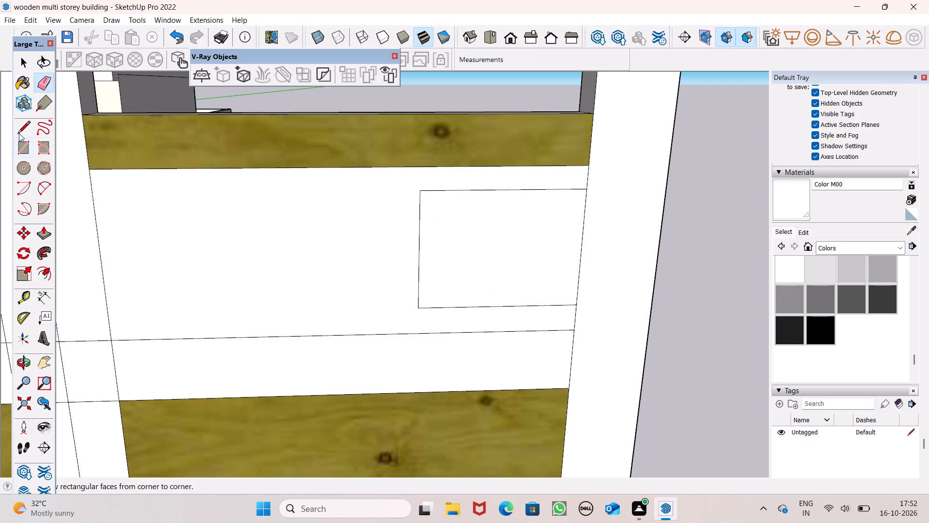
Draw three lines inside the right leaf's border to form an inner rectangle about 1' 2 1/4" wide, ending at the outer frame edge.
left_click(19, 133)
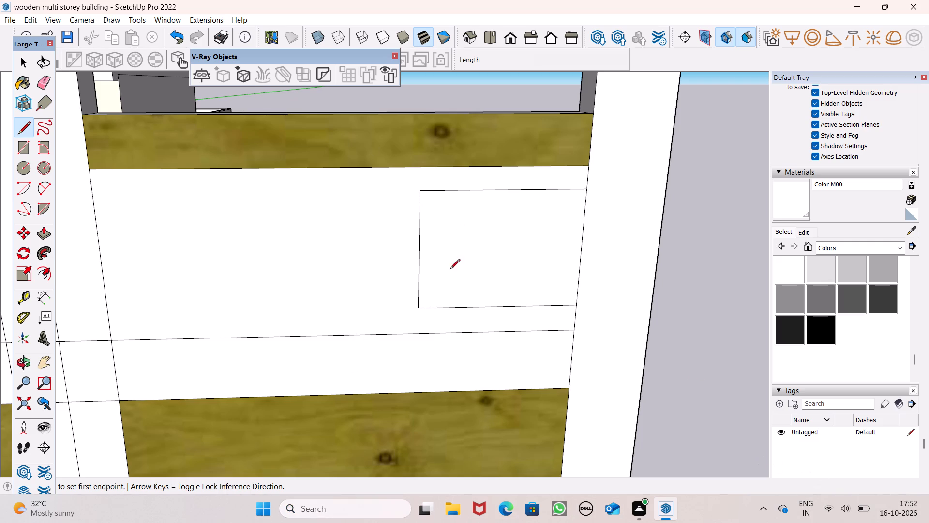
scroll(578, 219, "up", 2)
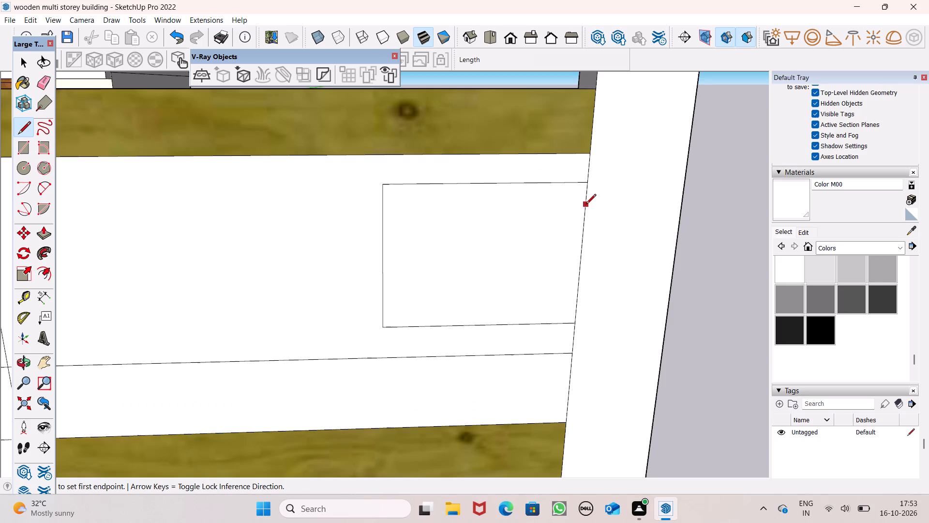
left_click(584, 209)
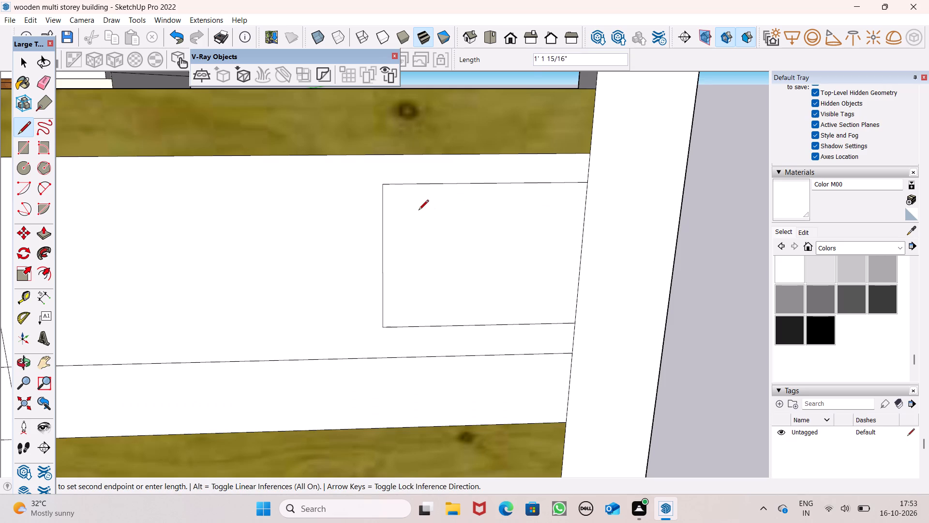
left_click(415, 212)
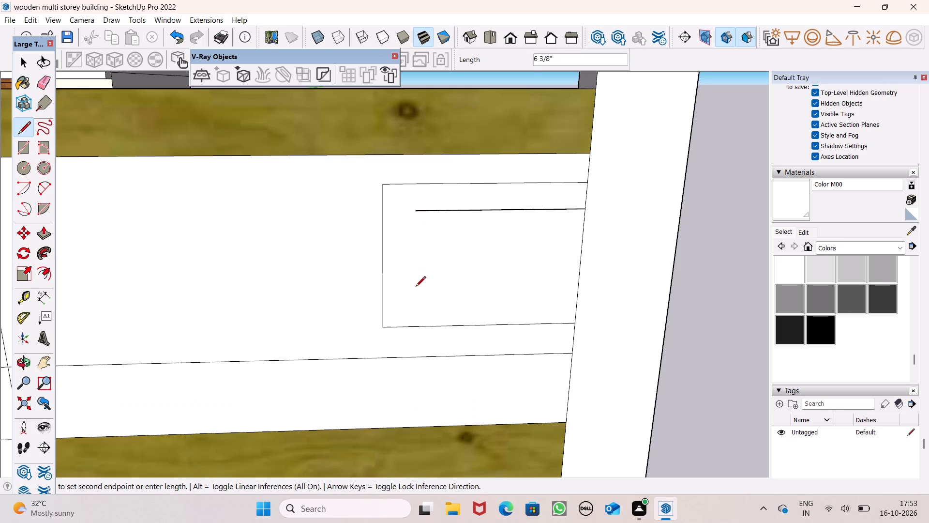
left_click(415, 301)
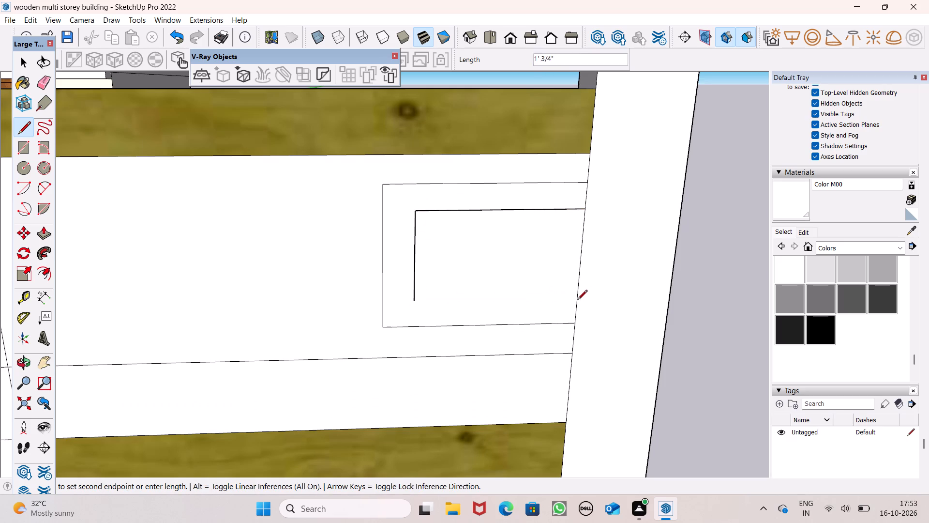
left_click(575, 295)
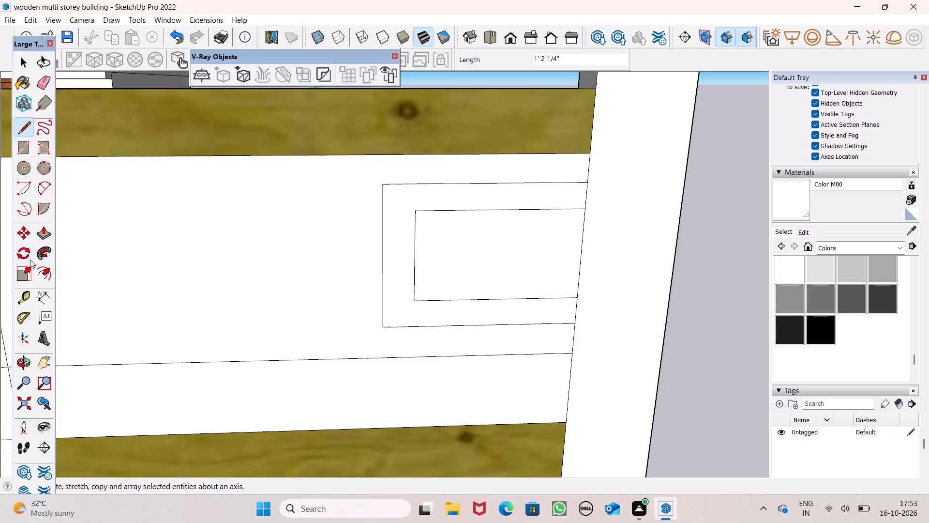
Push the right leaf's inner rectangle 4" through the panel to cut an opening.
left_click(42, 234)
left_click_drag(445, 282, 450, 273)
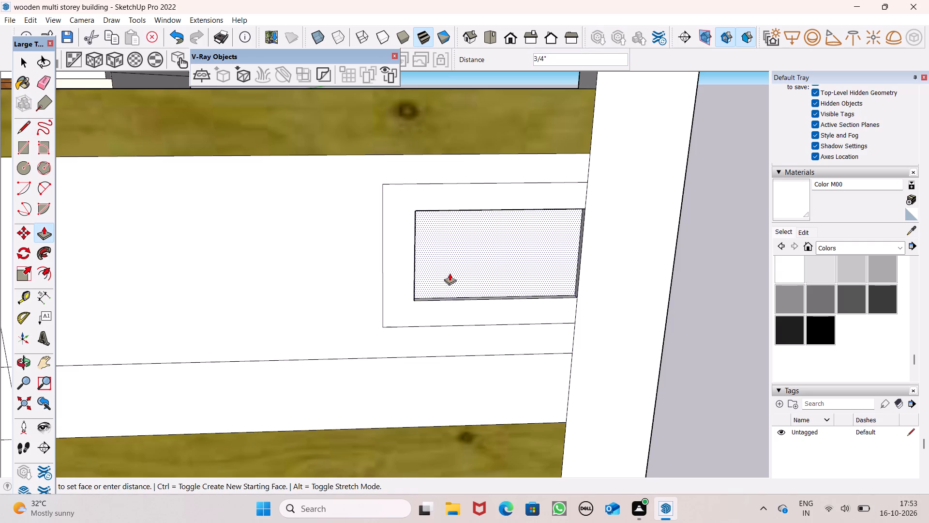
left_click_drag(450, 273, 483, 218)
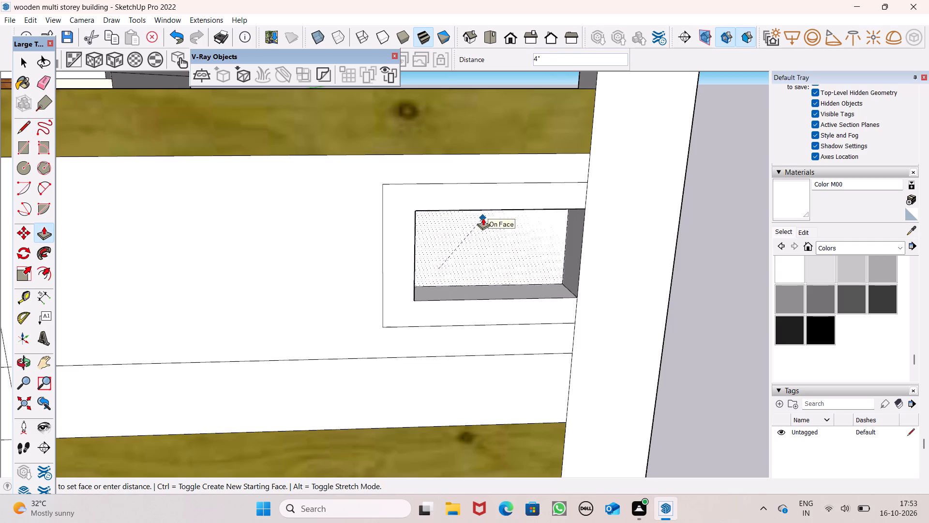
left_click_drag(483, 218, 479, 215)
scroll(501, 259, "down", 4)
scroll(255, 256, "up", 4)
scroll(320, 263, "up", 2)
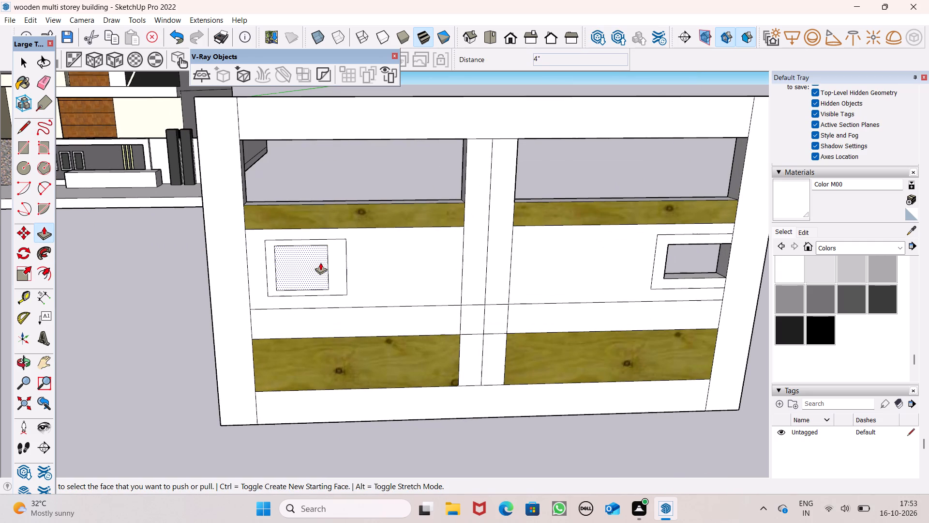
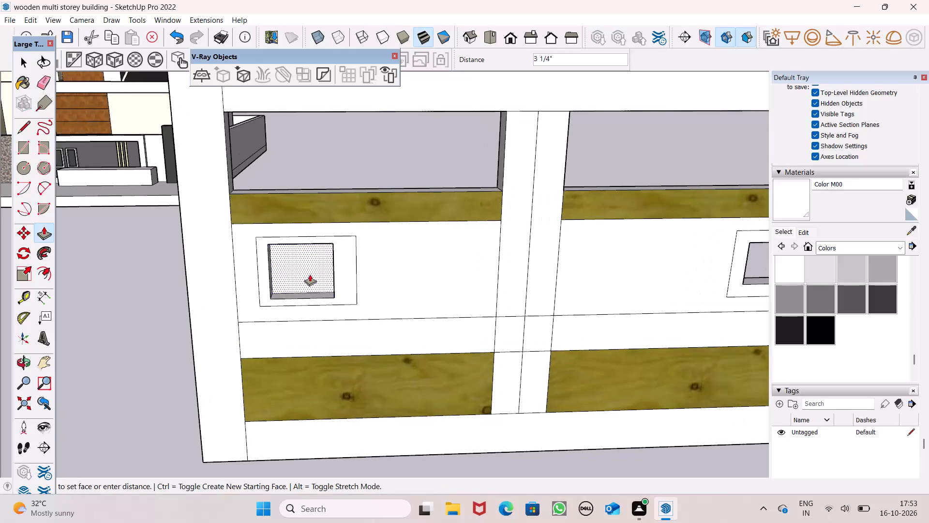
Push the left leaf's inner rectangle 4" through the panel to cut an opening.
left_click_drag(310, 274, 326, 253)
Draw a circle of about 9/16" radius on the right leaf opening's inner side face nearest the gate's centre.
scroll(265, 281, "down", 4)
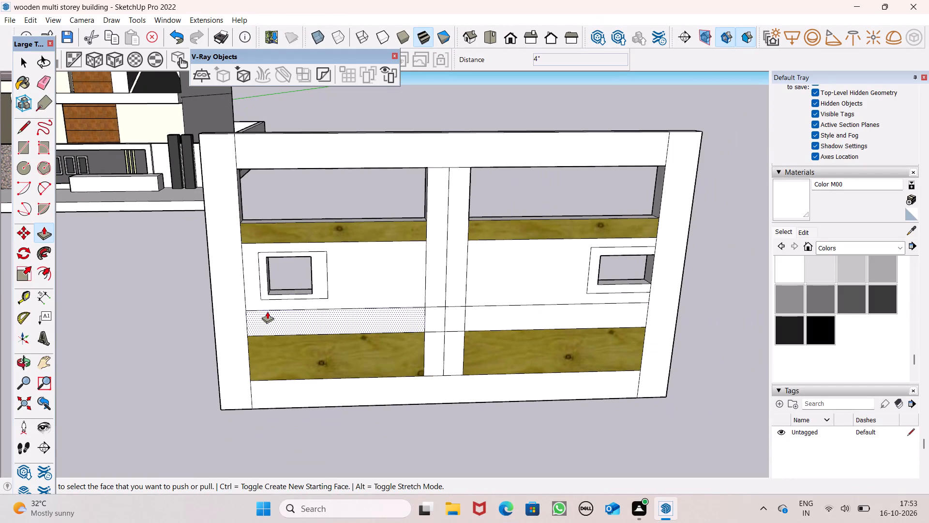
scroll(173, 278, "down", 1)
middle_click_drag(183, 303, 185, 237)
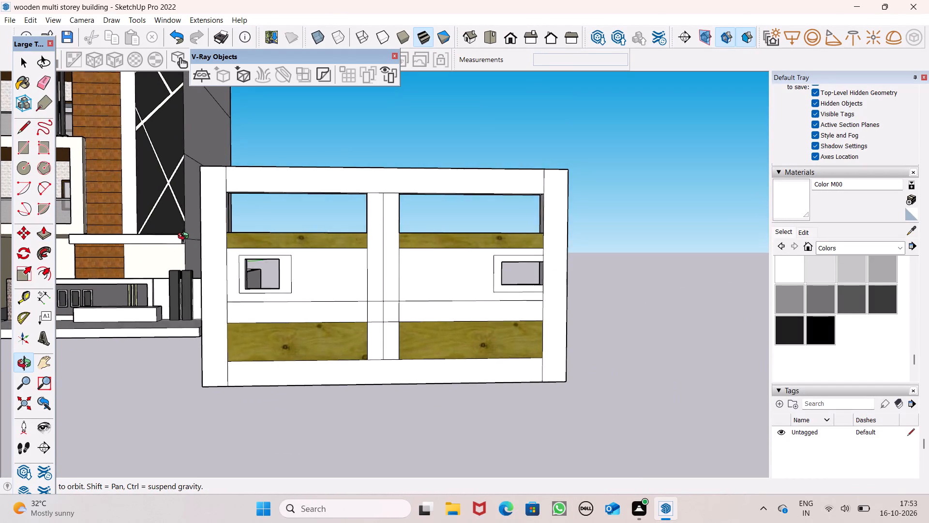
middle_click_drag(185, 237, 163, 277)
scroll(503, 263, "up", 2)
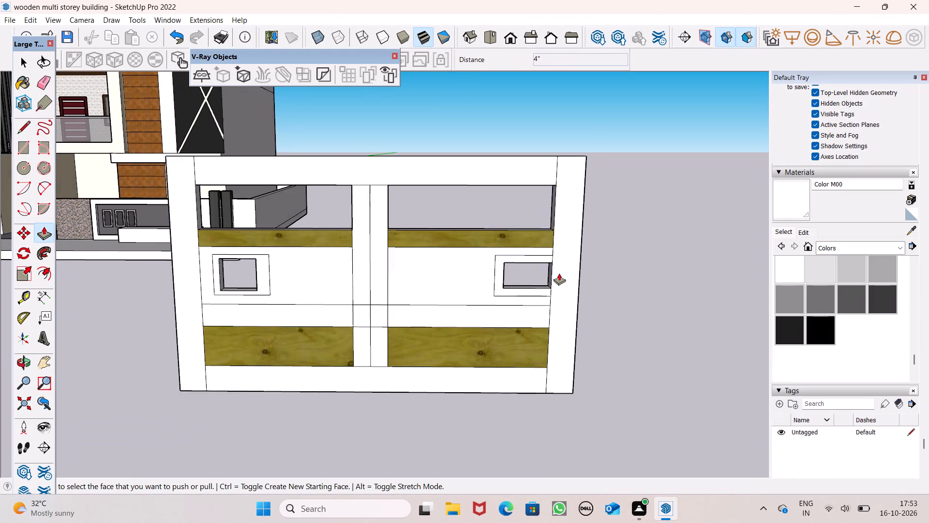
scroll(559, 273, "up", 3)
key("v")
scroll(563, 280, "up", 3)
middle_click_drag(559, 287, 423, 319)
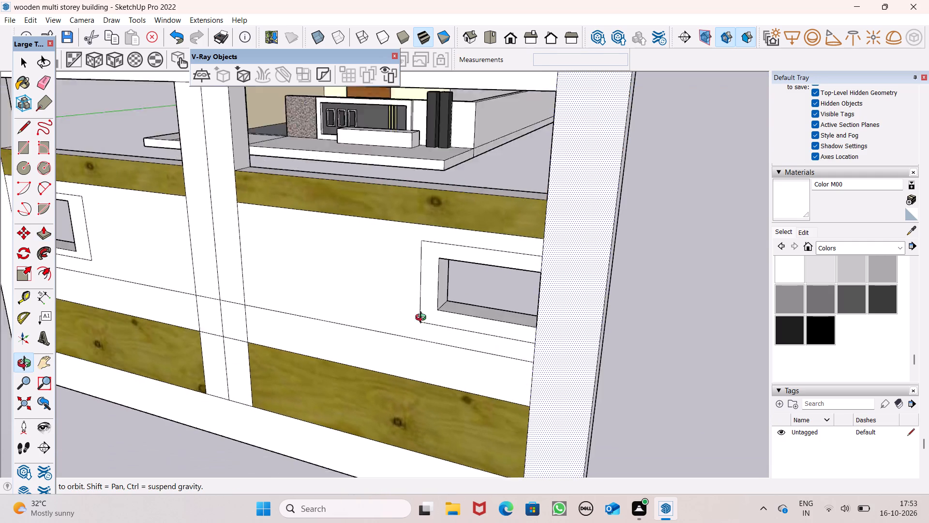
middle_click_drag(423, 319, 421, 280)
scroll(431, 288, "up", 1)
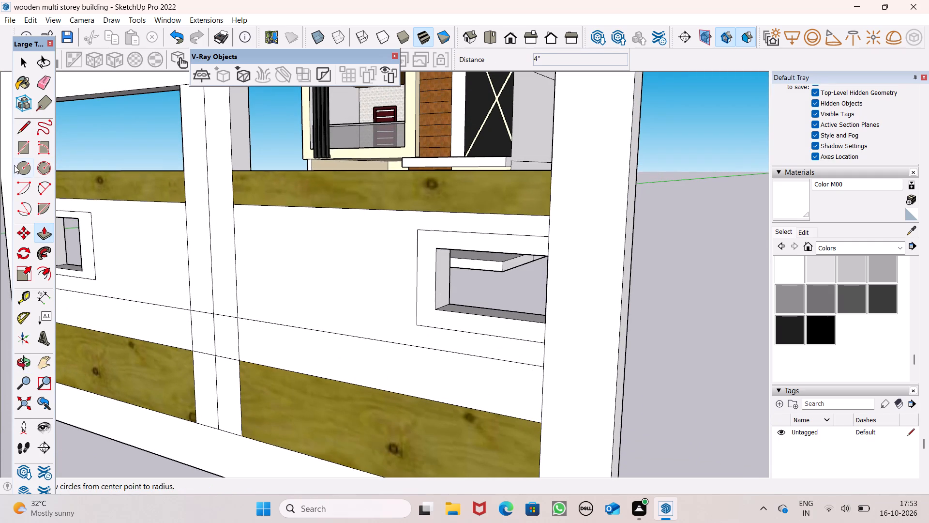
left_click(22, 166)
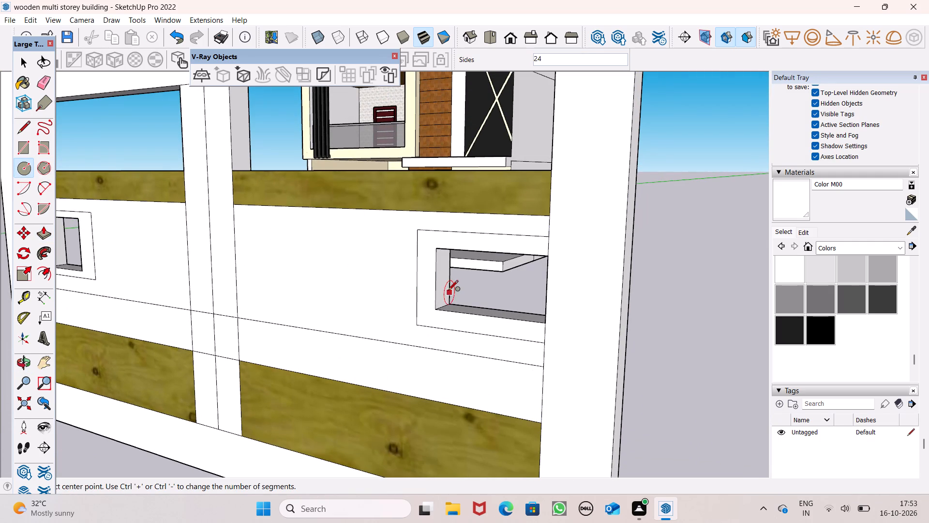
middle_click_drag(445, 296, 398, 298)
scroll(418, 292, "up", 8)
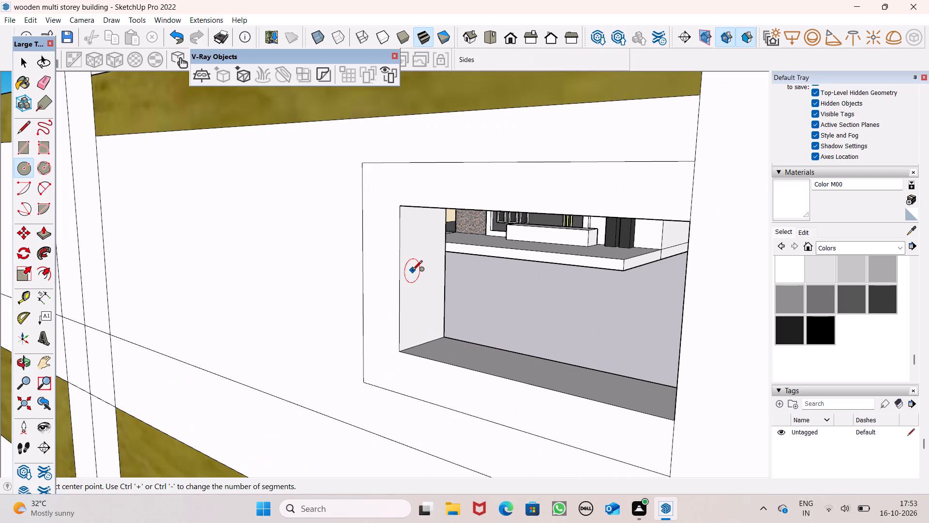
scroll(413, 272, "up", 5)
scroll(411, 270, "down", 1)
middle_click_drag(418, 280, 396, 302)
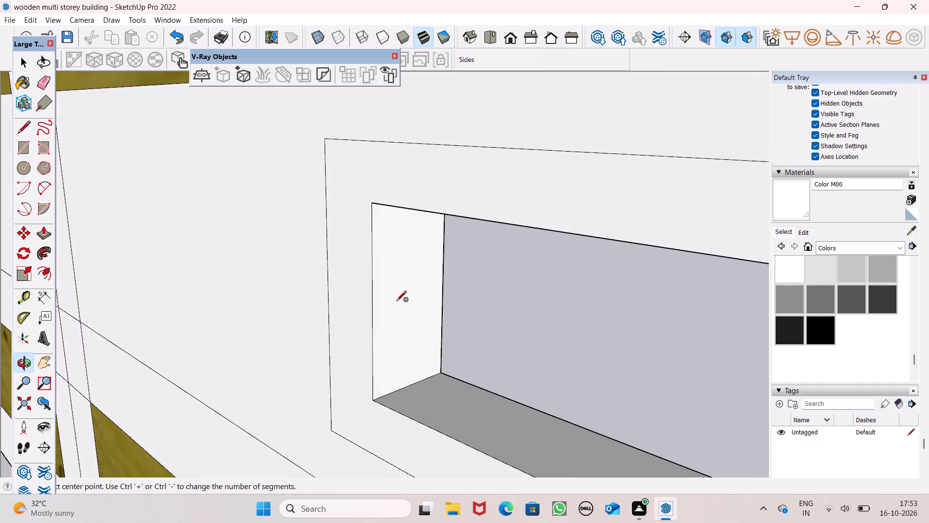
scroll(396, 297, "up", 3)
scroll(408, 259, "down", 1)
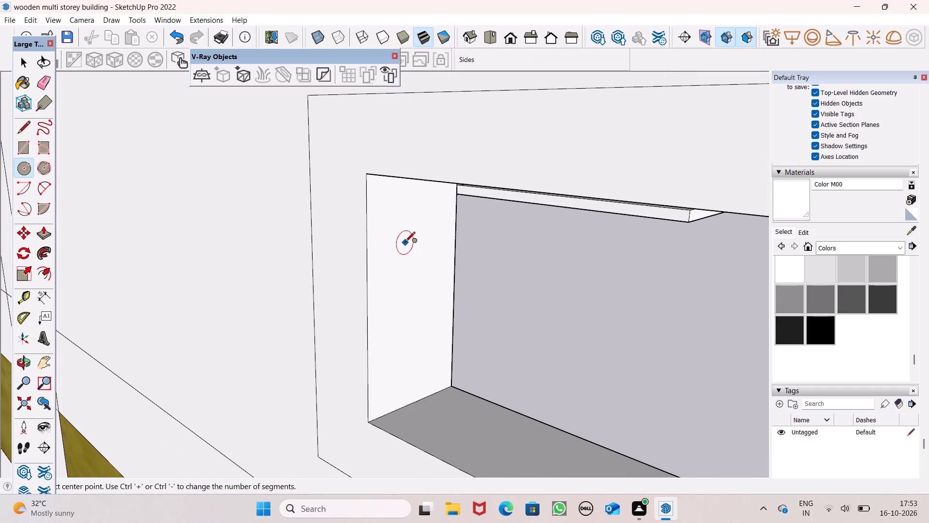
left_click(411, 279)
left_click(418, 291)
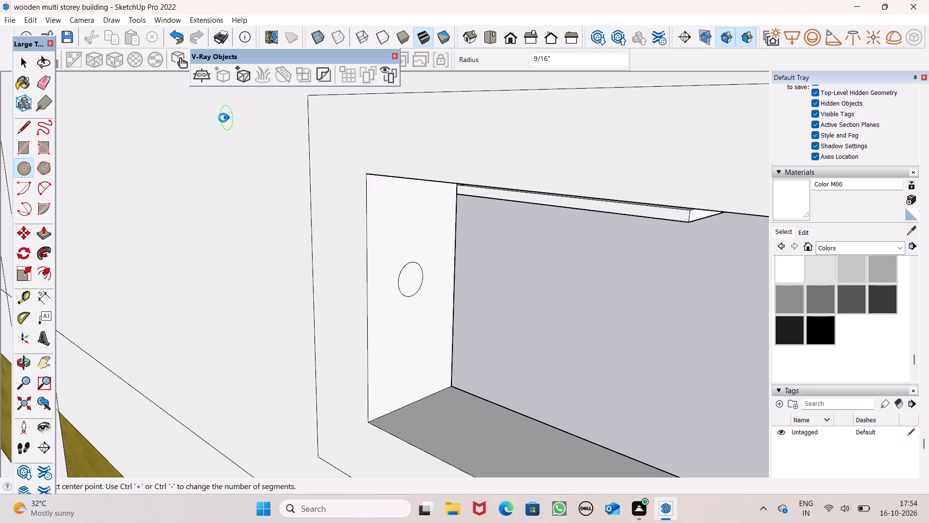
Pull the circle 1' 2 1/2" across the right leaf's opening to form a horizontal round bar.
scroll(216, 151, "down", 3)
scroll(345, 269, "down", 1)
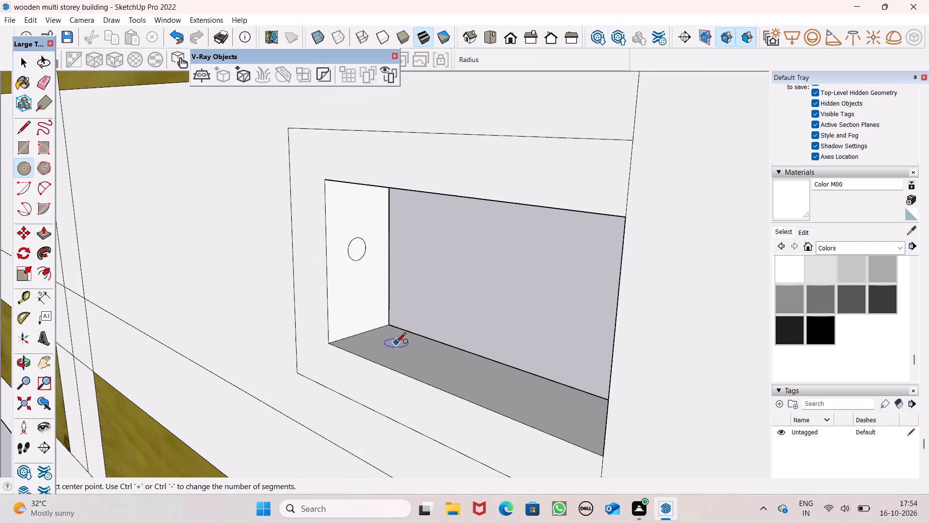
middle_click_drag(396, 349, 450, 396)
scroll(421, 348, "up", 1)
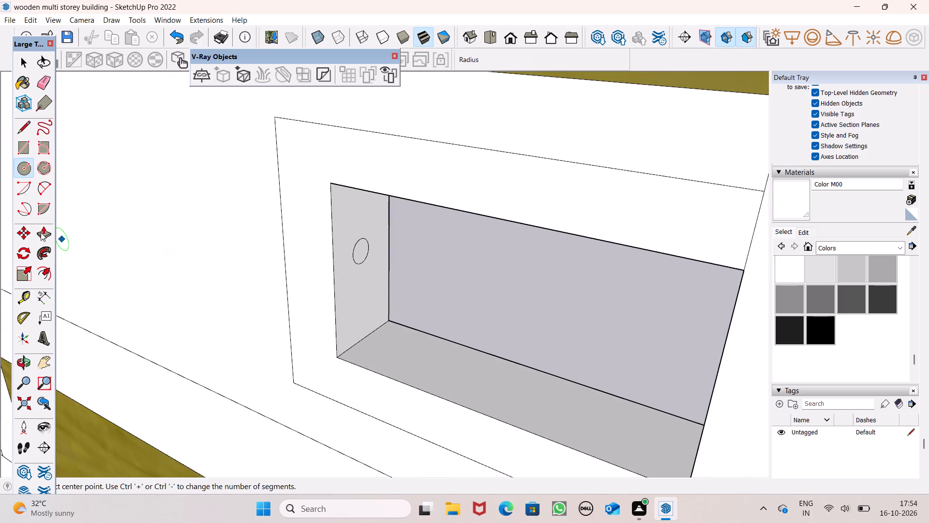
left_click(40, 231)
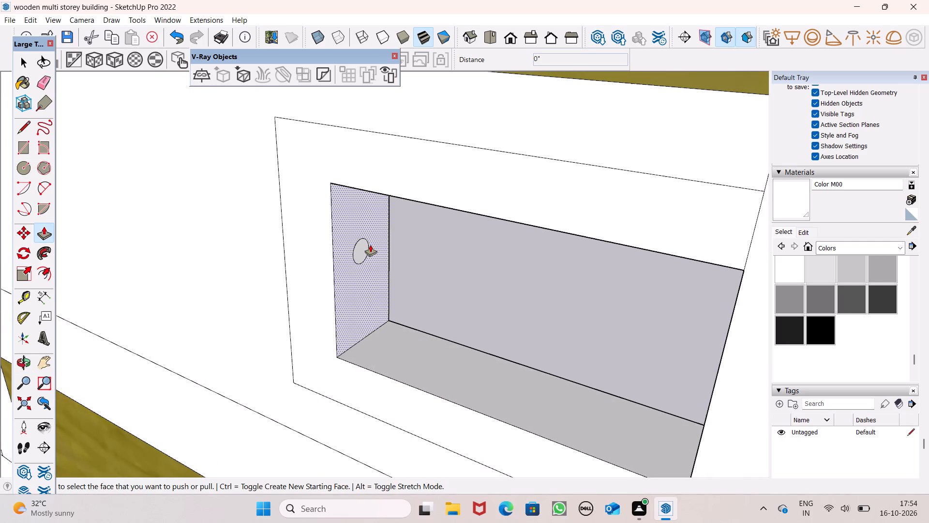
left_click_drag(361, 252, 533, 328)
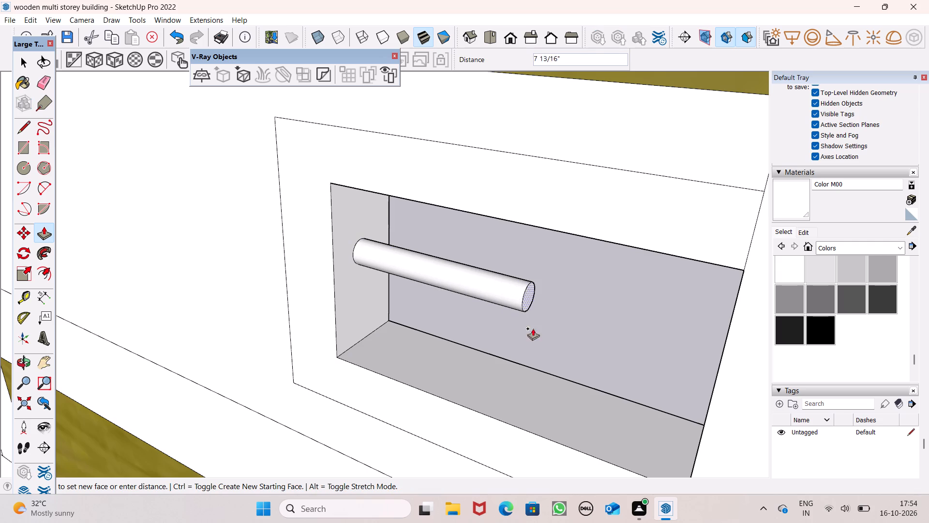
left_click_drag(533, 328, 725, 389)
Draw a circle of about 3/4" radius on the right leaf opening's bottom face, near the horizontal bar's starting end.
scroll(625, 345, "down", 3)
middle_click_drag(586, 373, 608, 374)
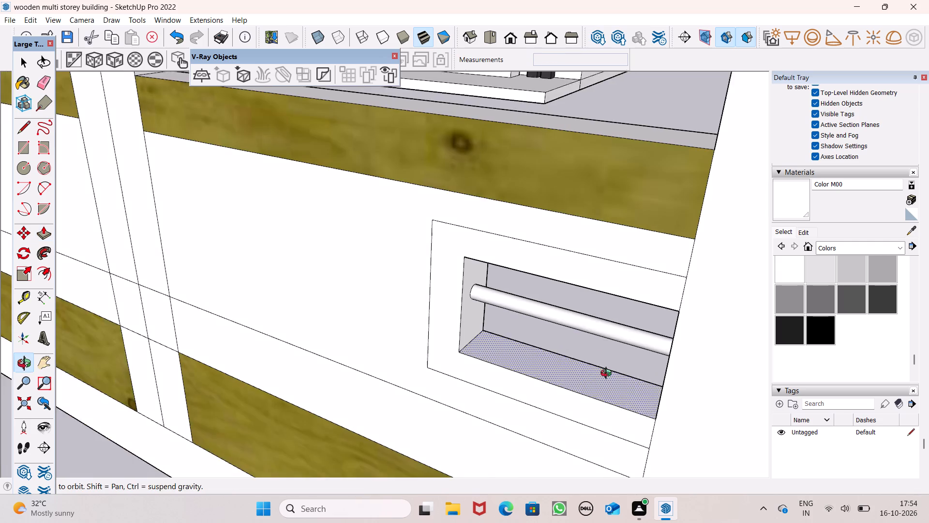
middle_click_drag(608, 374, 639, 372)
middle_click_drag(531, 332, 507, 373)
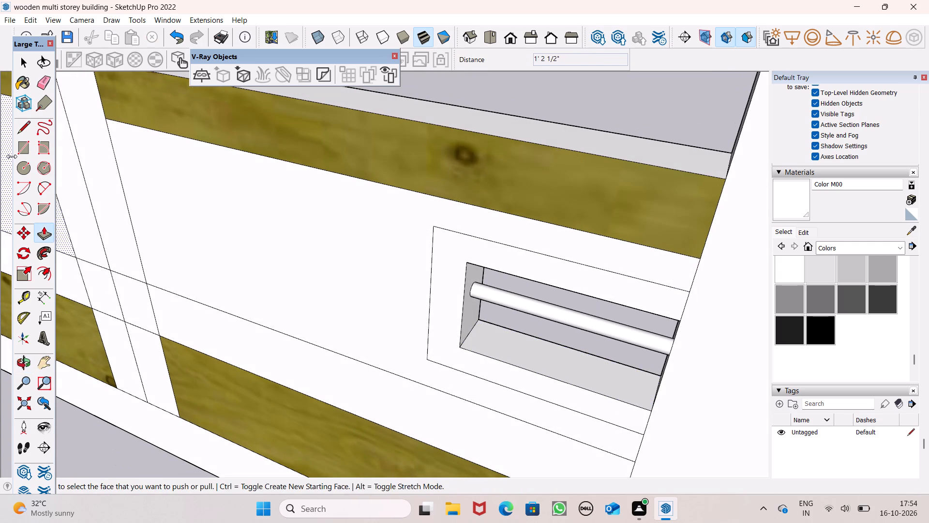
left_click(21, 168)
scroll(532, 343, "up", 7)
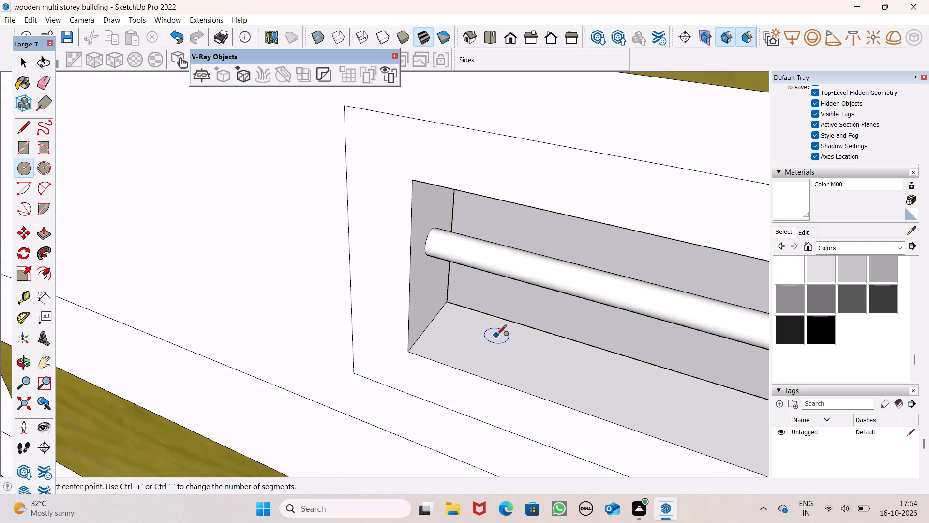
left_click(476, 336)
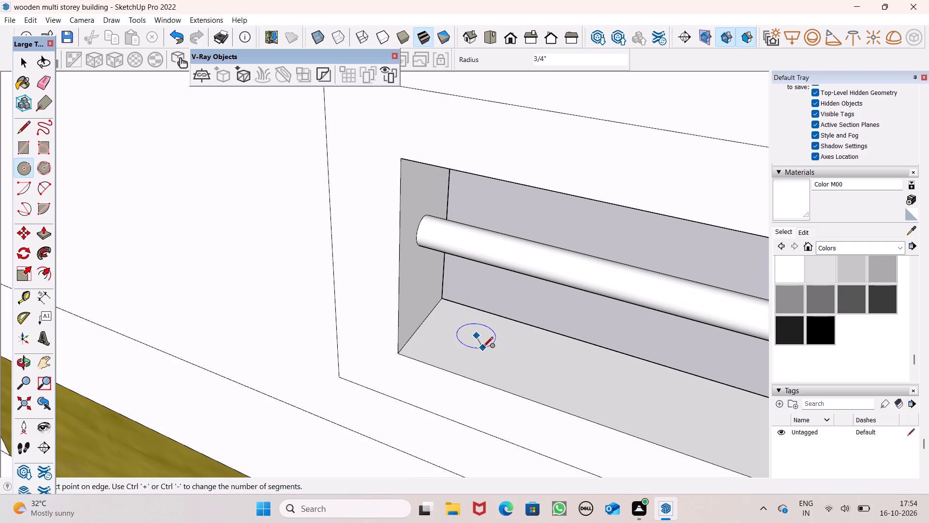
left_click(483, 347)
Copy the bottom circle three times in a row along the opening's bottom face, placing the first copy about 3 1/16" away.
key("space")
double_click(482, 340)
scroll(337, 292, "down", 2)
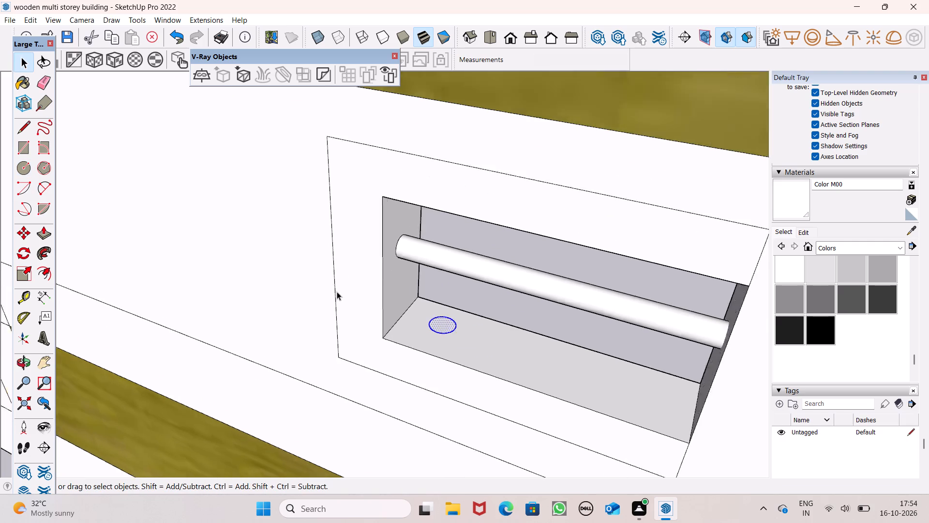
scroll(337, 292, "down", 2)
key("m")
key("Return")
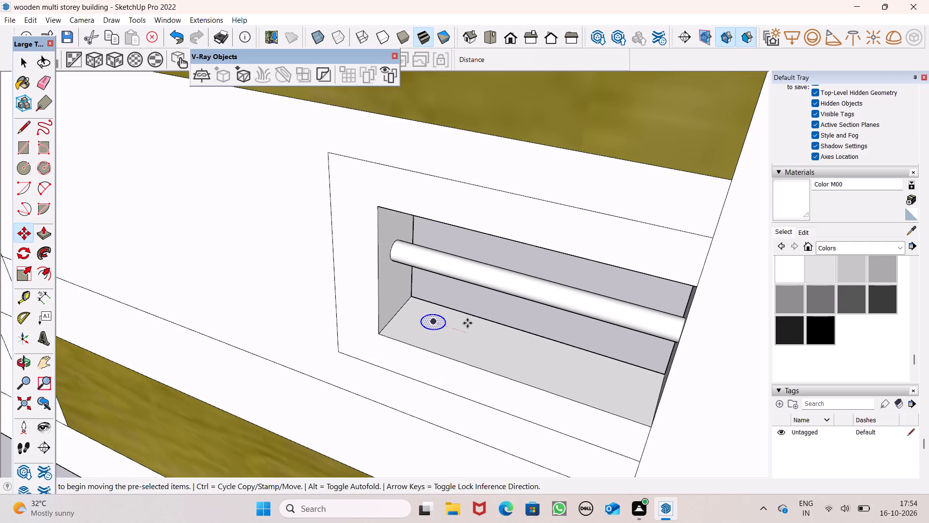
left_click_drag(446, 325, 489, 344)
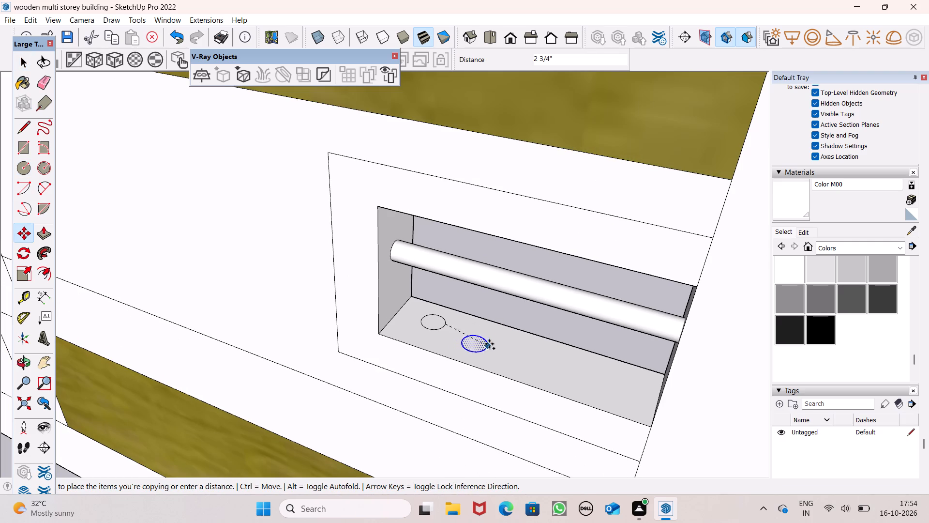
left_click_drag(489, 344, 498, 345)
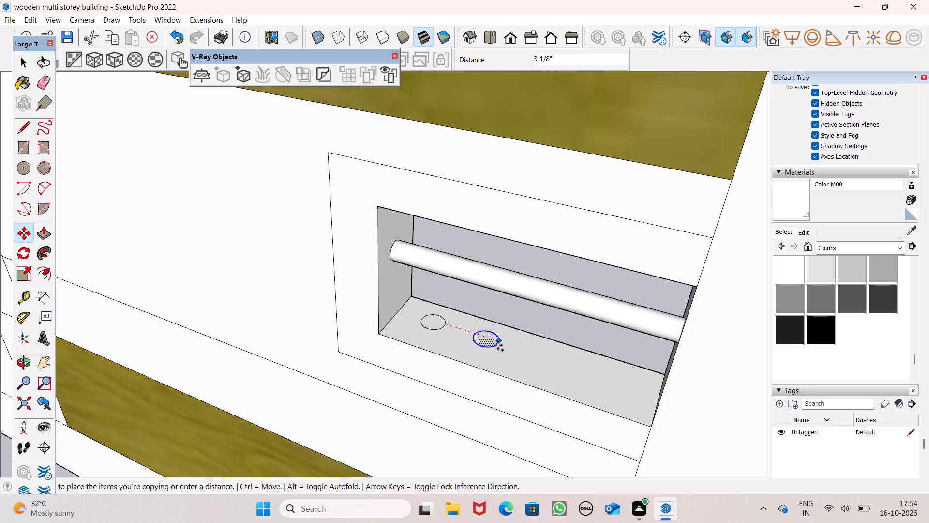
left_click_drag(498, 345, 496, 346)
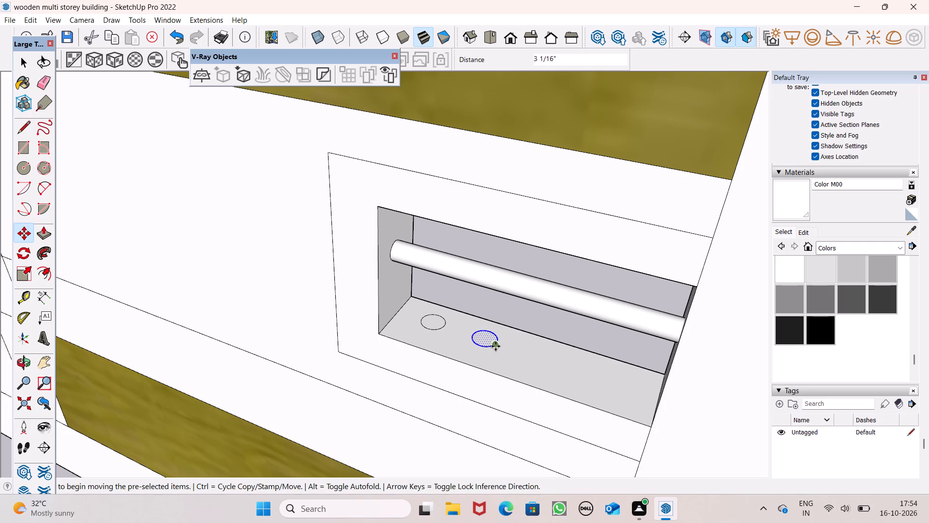
left_click_drag(495, 346, 552, 368)
left_click_drag(553, 368, 612, 387)
scroll(571, 312, "down", 2)
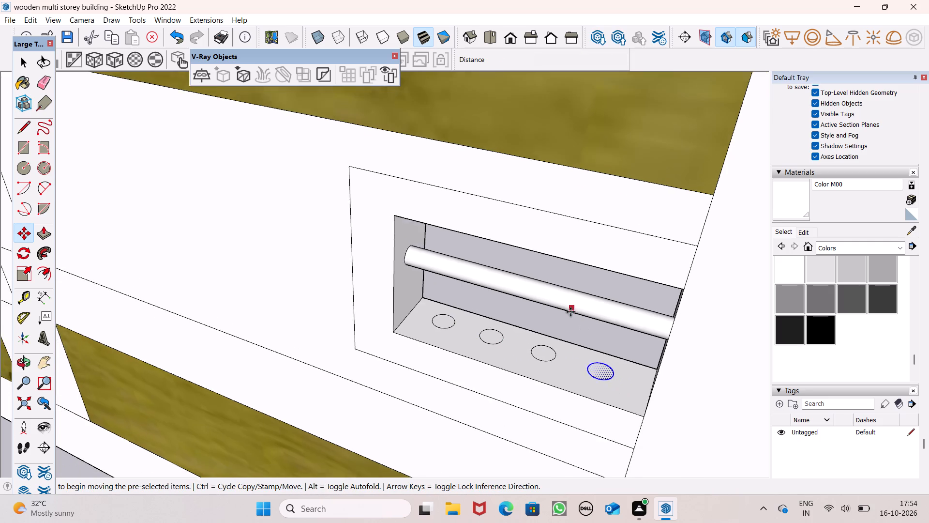
scroll(570, 312, "down", 7)
key("space")
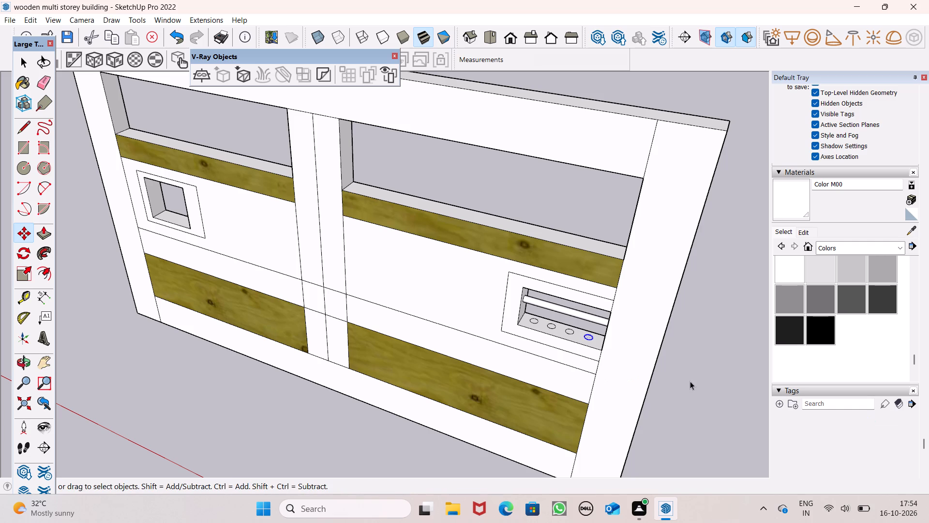
left_click(690, 381)
Pull the first bottom circle up about 6 3/4" to form a vertical round bar crossing the horizontal one.
scroll(551, 307, "up", 6)
scroll(614, 326, "up", 3)
scroll(520, 351, "down", 3)
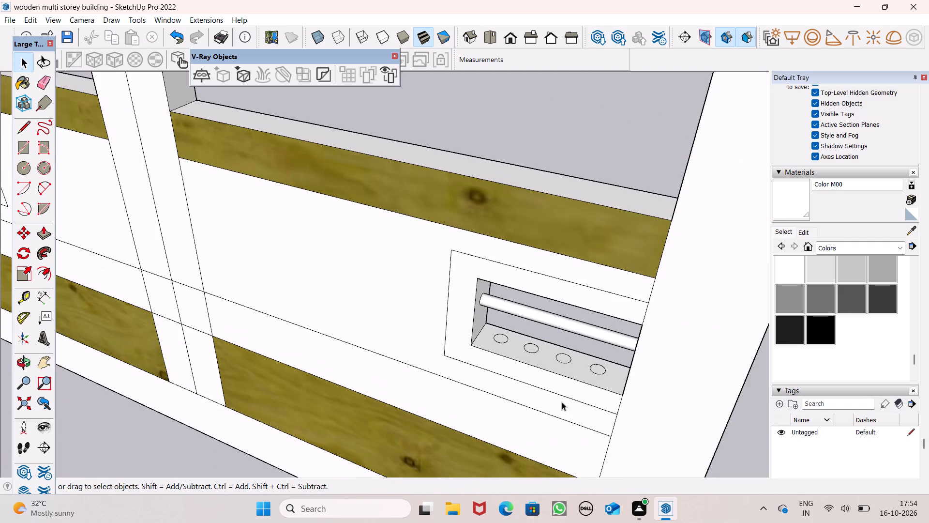
middle_click_drag(562, 402, 588, 404)
scroll(668, 340, "up", 4)
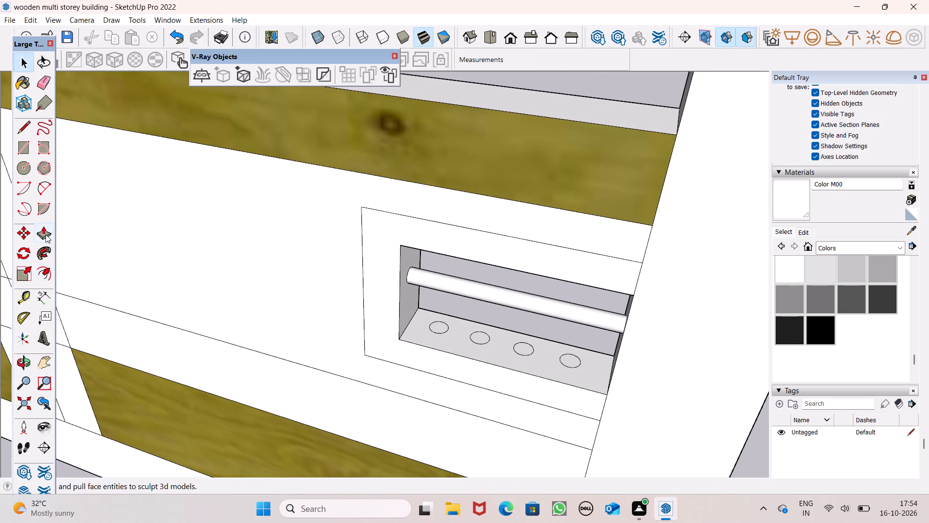
left_click(45, 231)
scroll(461, 286, "up", 4)
left_click_drag(429, 341, 435, 232)
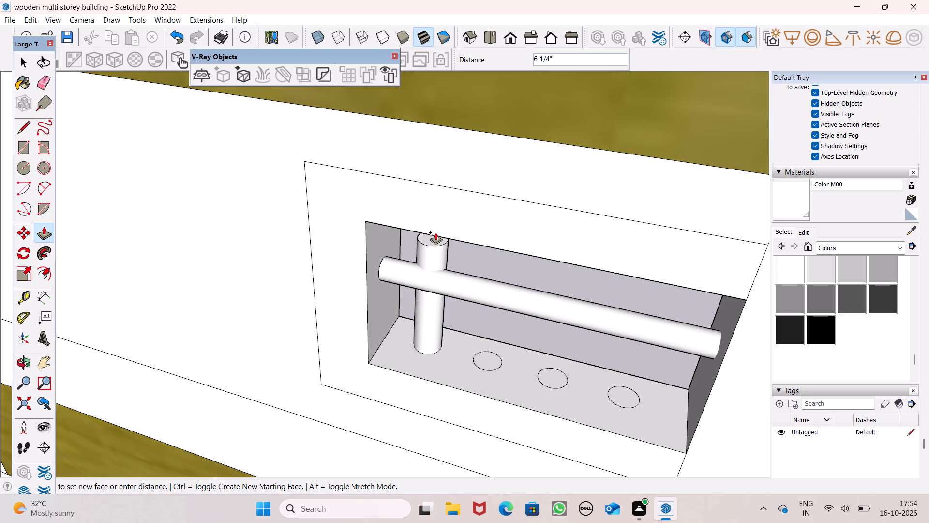
left_click_drag(435, 232, 436, 225)
Pull the other three bottom circles up into vertical bars, the third about 7 3/8" and the fourth about 7 13/16" high.
middle_click_drag(478, 267, 482, 144)
scroll(481, 148, "up", 2)
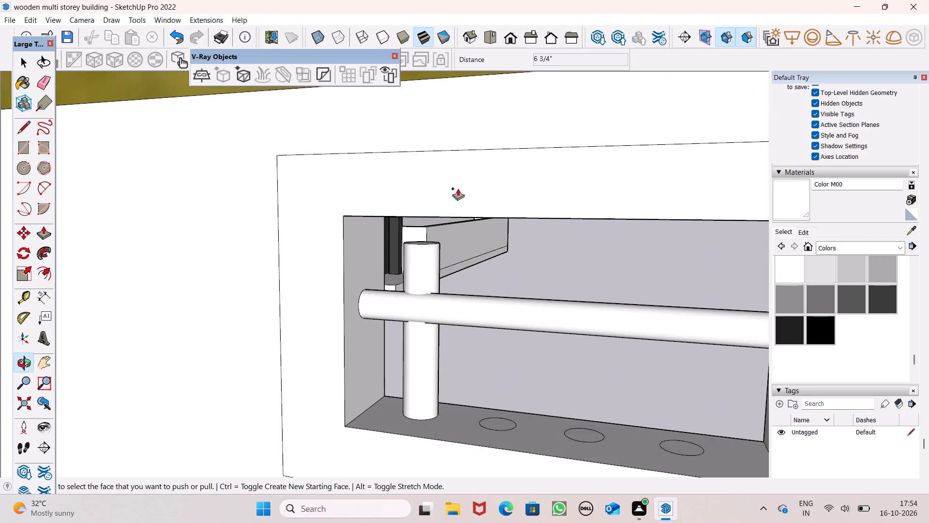
scroll(447, 213, "up", 5)
scroll(444, 240, "down", 5)
middle_click_drag(488, 360, 495, 398)
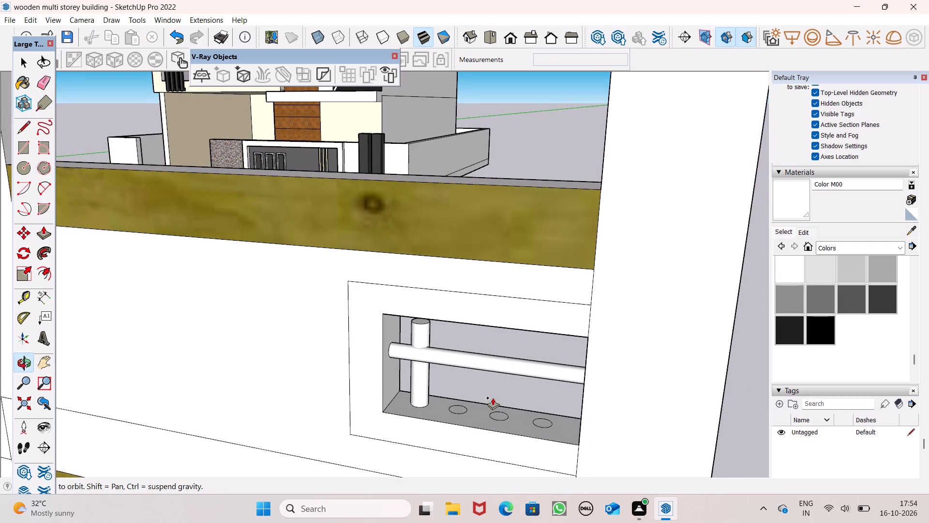
left_click_drag(457, 405, 469, 309)
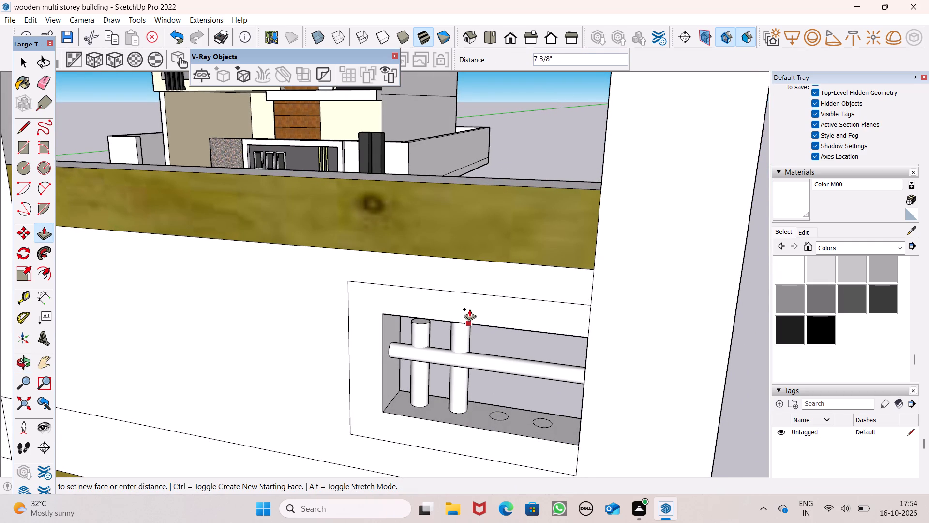
left_click_drag(469, 309, 469, 306)
left_click_drag(499, 414, 503, 355)
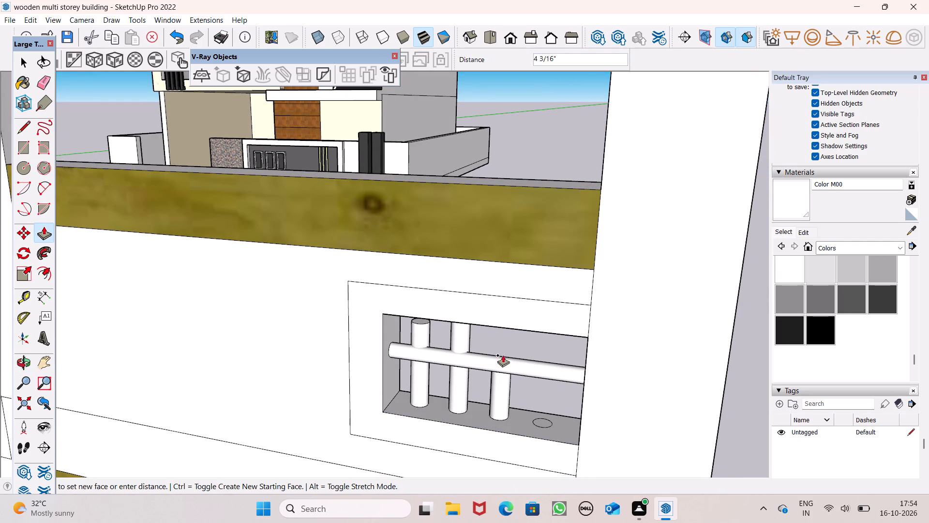
left_click_drag(503, 355, 508, 321)
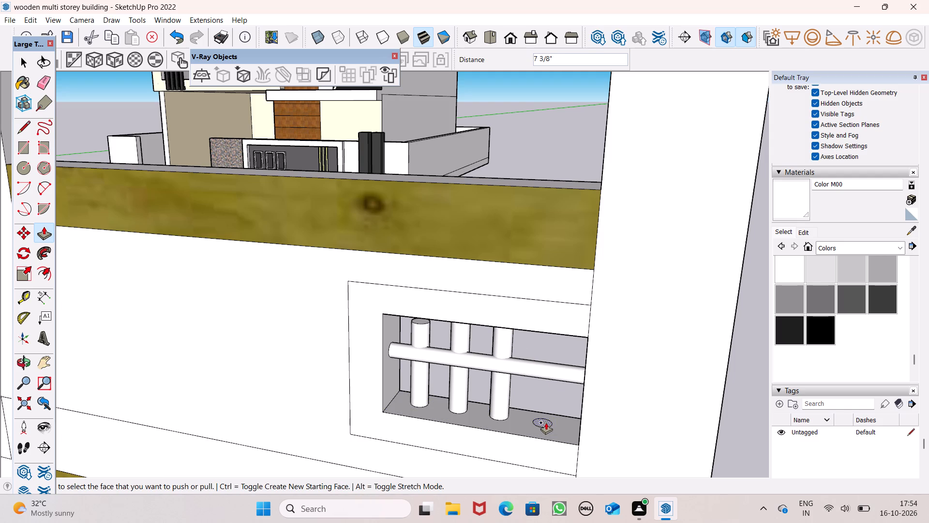
left_click_drag(546, 422, 543, 329)
middle_click_drag(544, 341, 564, 246)
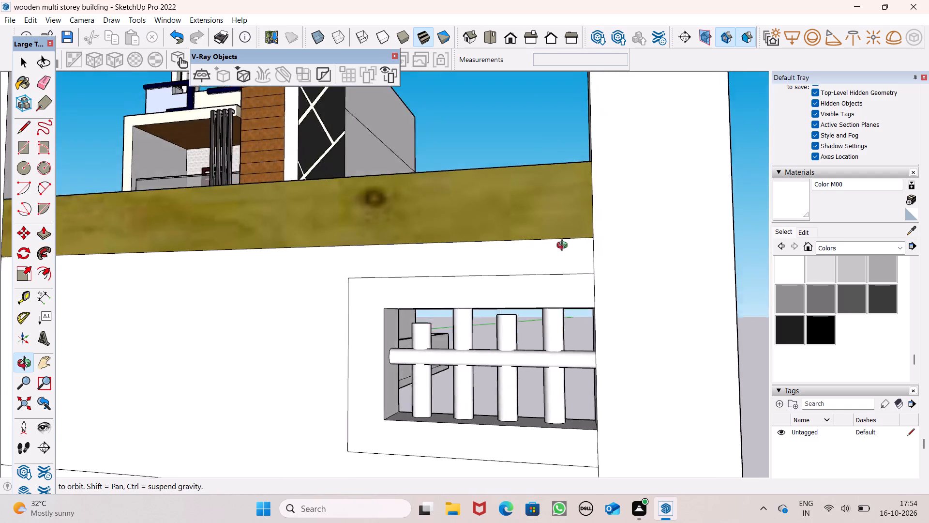
middle_click_drag(564, 246, 571, 229)
scroll(533, 297, "up", 9)
scroll(454, 322, "up", 3)
scroll(461, 329, "down", 4)
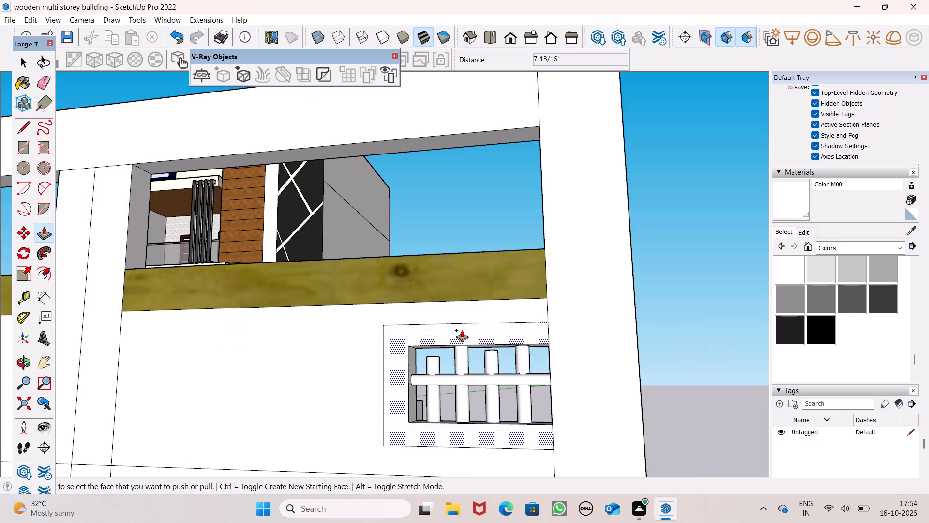
Extend the two short vertical bars in the right leaf's opening up to its top face, by about 1 1/16" and 5/16".
middle_click_drag(452, 351, 458, 379)
scroll(446, 352, "up", 5)
scroll(444, 351, "down", 5)
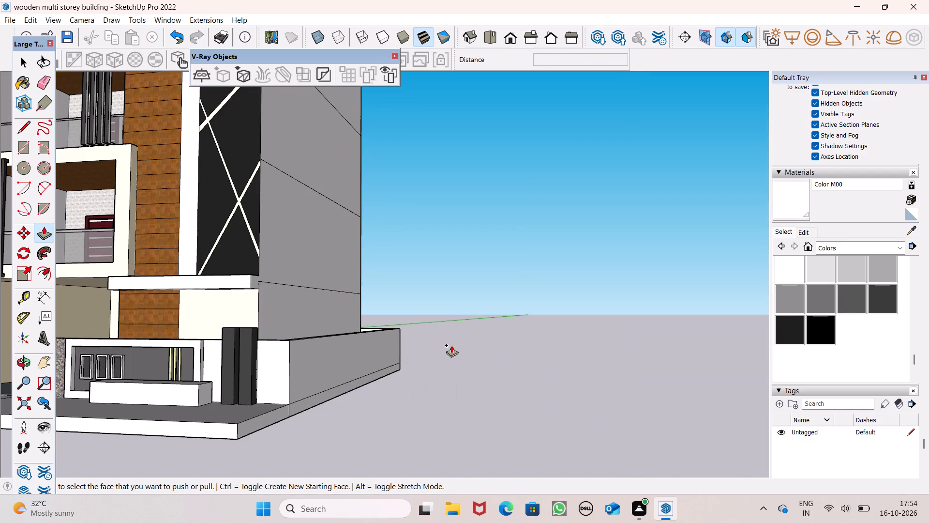
scroll(451, 345, "down", 3)
middle_click_drag(451, 369, 483, 410)
scroll(448, 287, "up", 1)
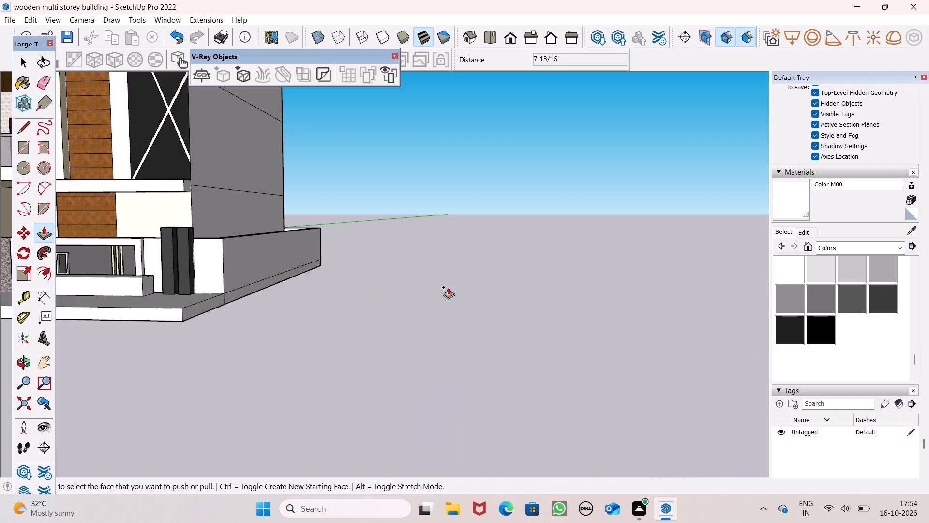
scroll(448, 287, "down", 1)
left_click_drag(436, 303, 439, 277)
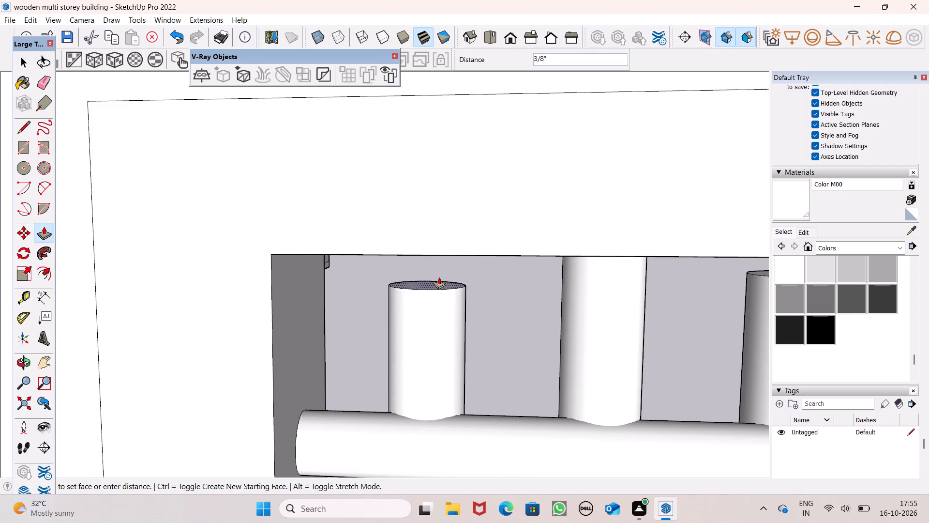
left_click_drag(439, 277, 441, 246)
scroll(532, 289, "down", 1)
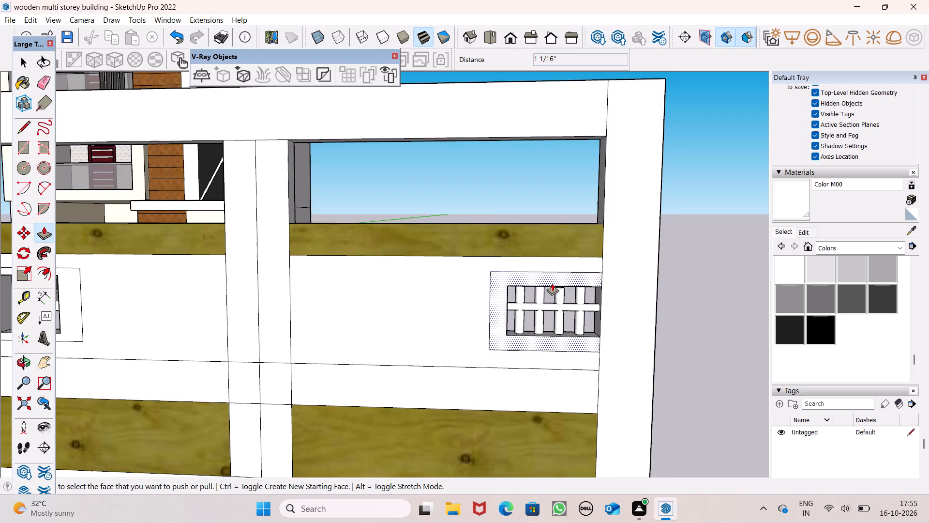
scroll(571, 278, "up", 14)
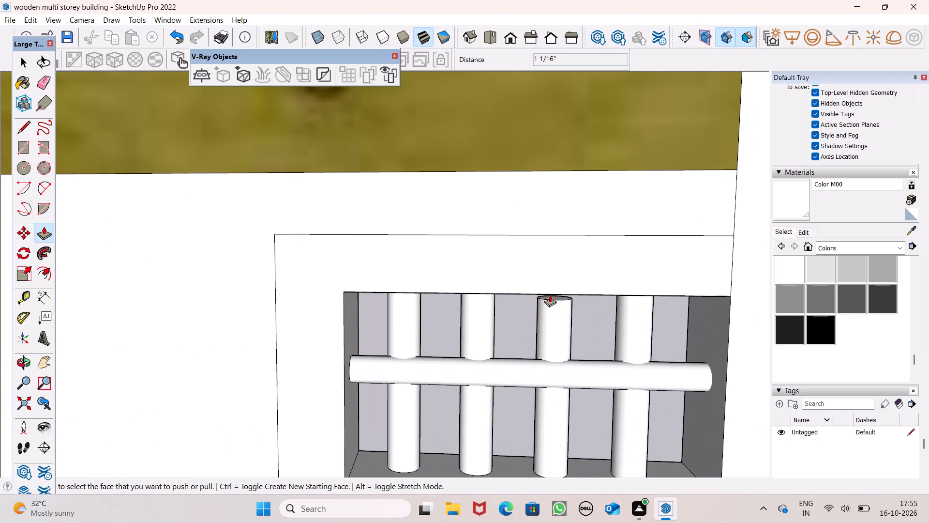
left_click_drag(552, 297, 552, 289)
scroll(551, 256, "down", 2)
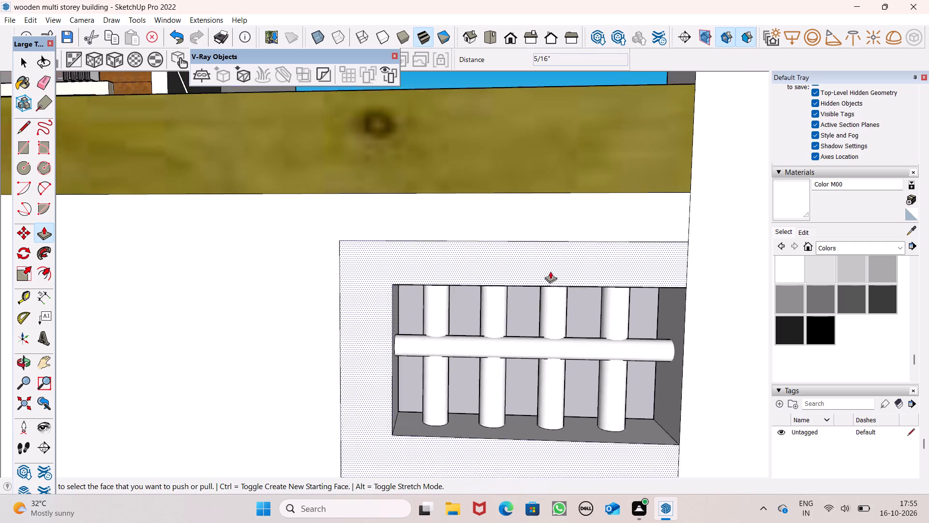
scroll(550, 271, "down", 8)
key("space")
Paint the upper plywood bands on both gate leaves with the white Color M00.
scroll(566, 277, "down", 7)
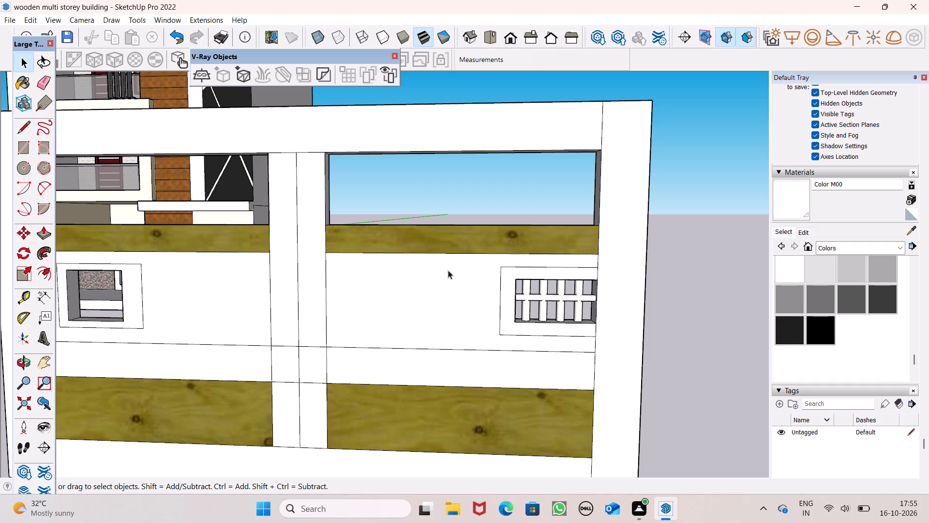
scroll(462, 311, "down", 3)
scroll(465, 330, "up", 1)
scroll(438, 298, "down", 1)
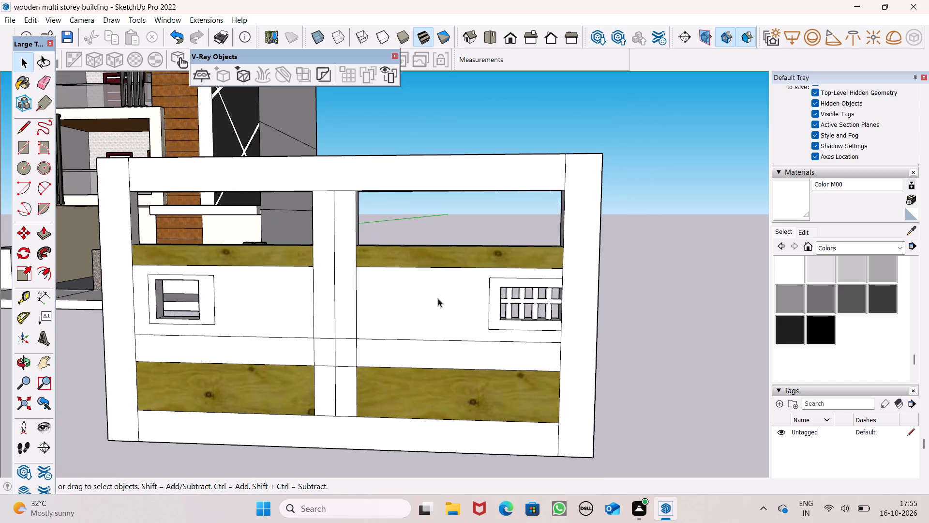
middle_click_drag(435, 312, 446, 346)
left_click(795, 273)
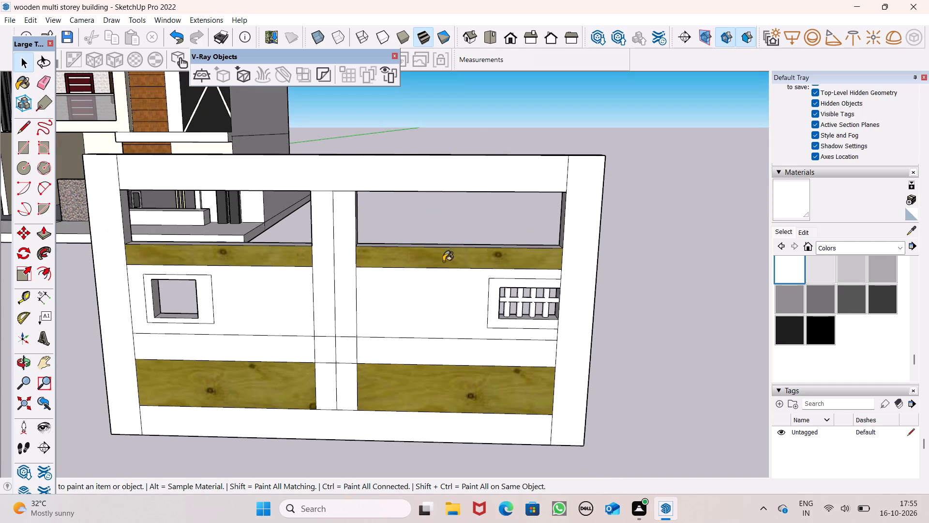
left_click(443, 261)
left_click(207, 252)
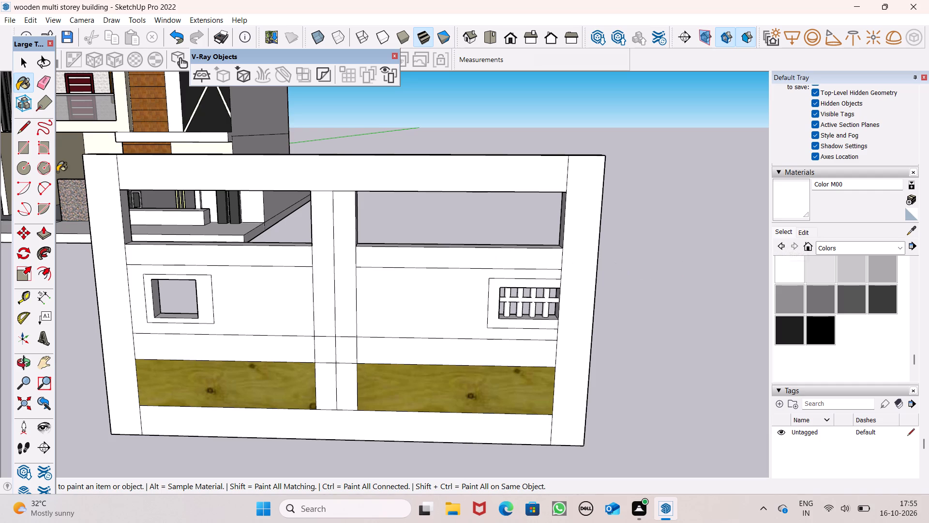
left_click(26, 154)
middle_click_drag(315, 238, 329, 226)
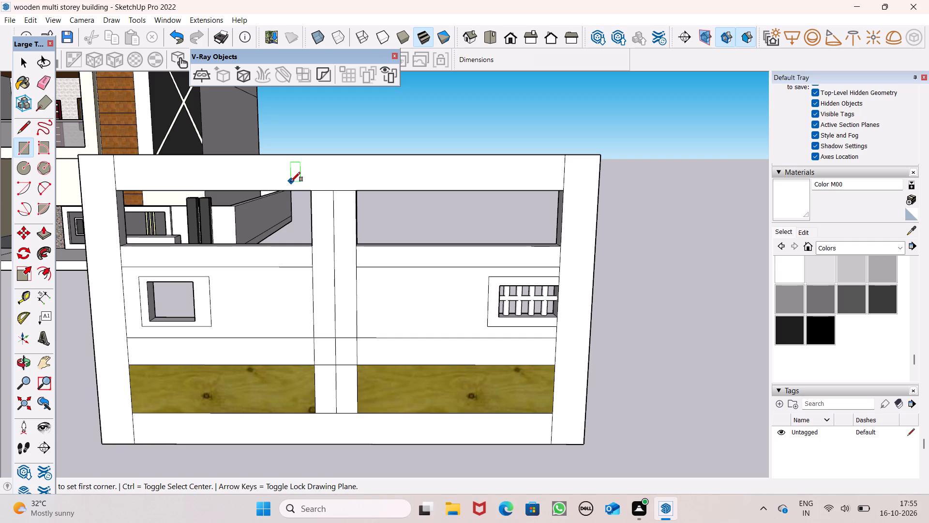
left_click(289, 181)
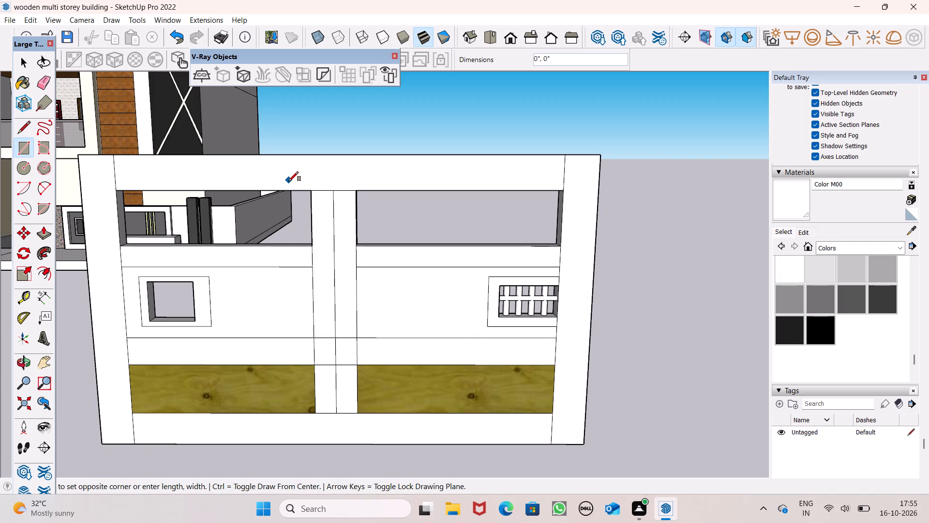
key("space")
Raise the left upper opening's top face slightly, and pull it back down about 4 13/16" as a separate header band.
middle_click_drag(164, 204, 219, 225)
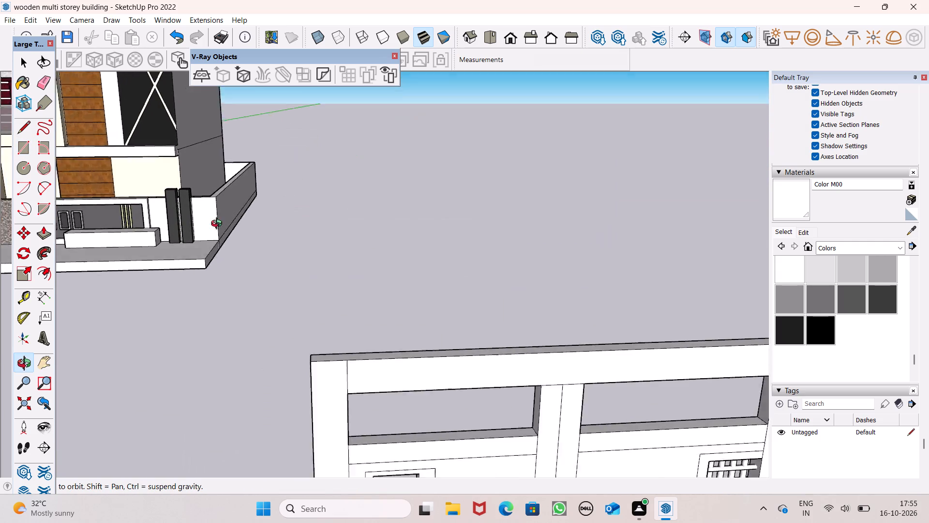
middle_click_drag(219, 225, 222, 224)
scroll(198, 226, "down", 3)
middle_click_drag(386, 285, 345, 220)
scroll(428, 265, "up", 7)
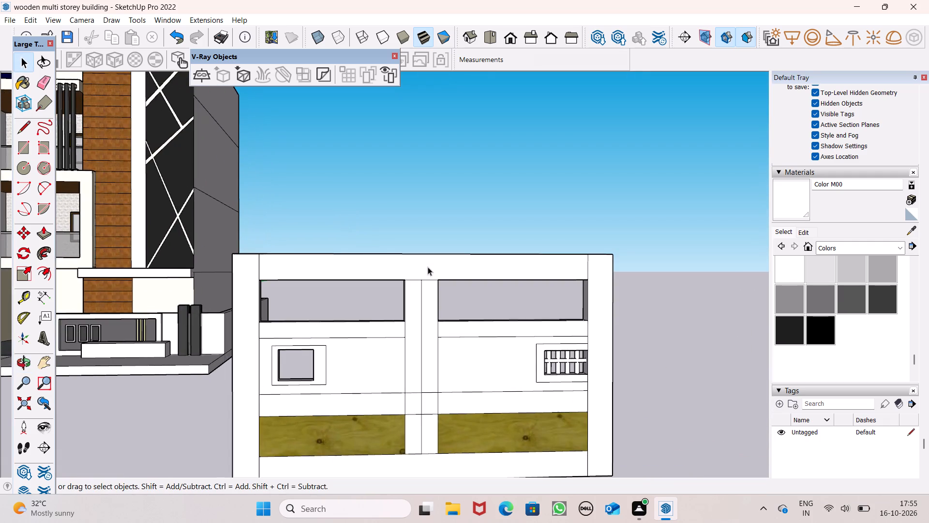
middle_click_drag(415, 277, 408, 245)
scroll(409, 245, "up", 3)
scroll(404, 251, "down", 4)
scroll(402, 269, "up", 1)
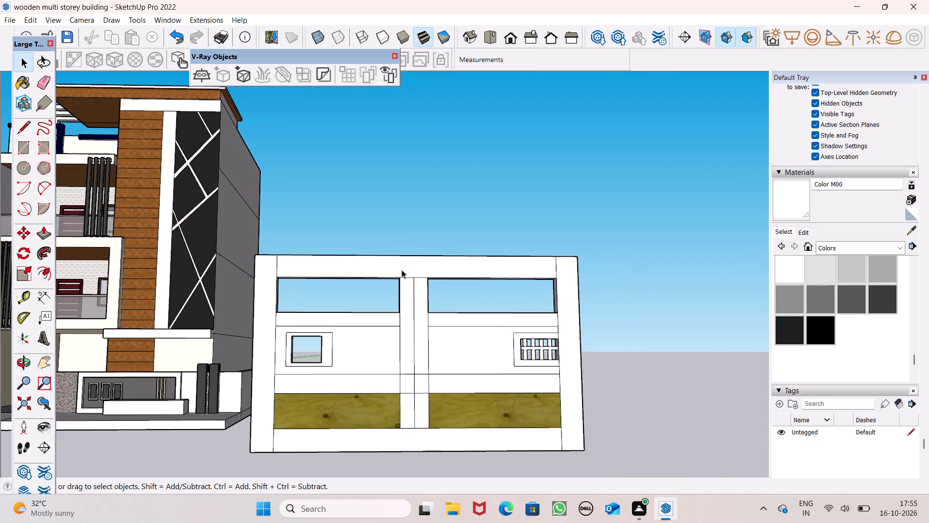
middle_click_drag(397, 275, 397, 214)
scroll(376, 259, "up", 3)
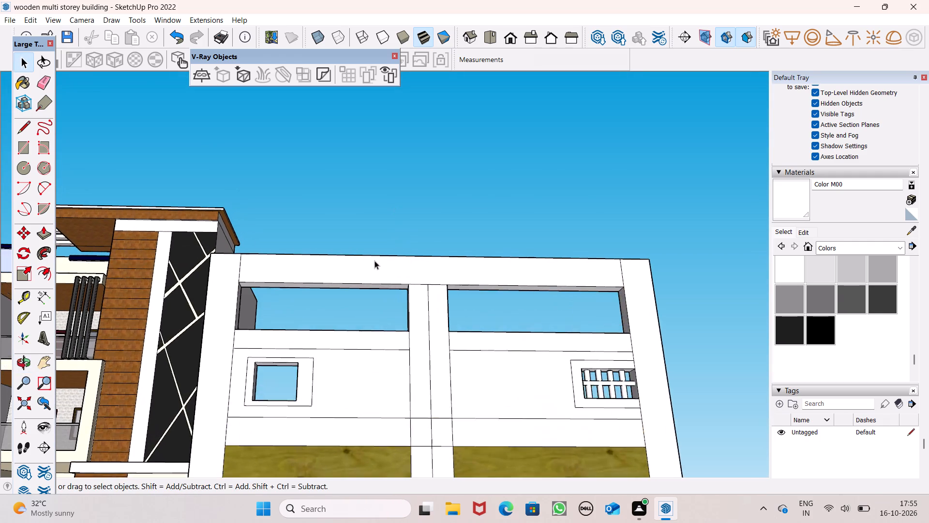
scroll(375, 261, "up", 3)
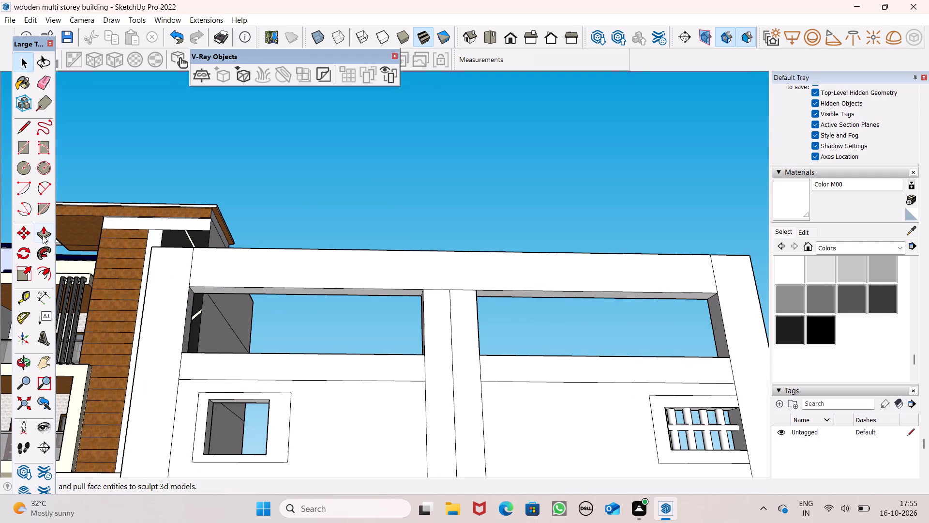
left_click(43, 235)
left_click_drag(255, 290, 257, 280)
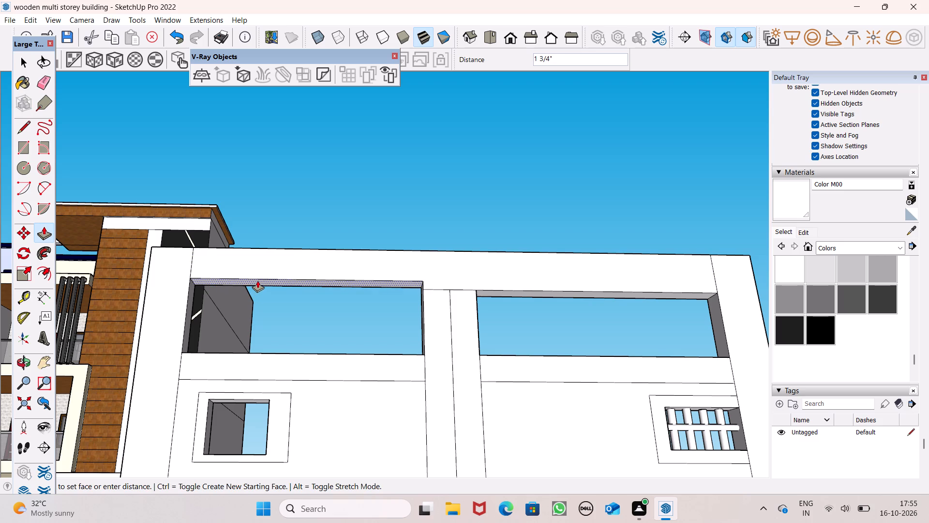
left_click_drag(257, 280, 258, 278)
left_click_drag(260, 278, 261, 290)
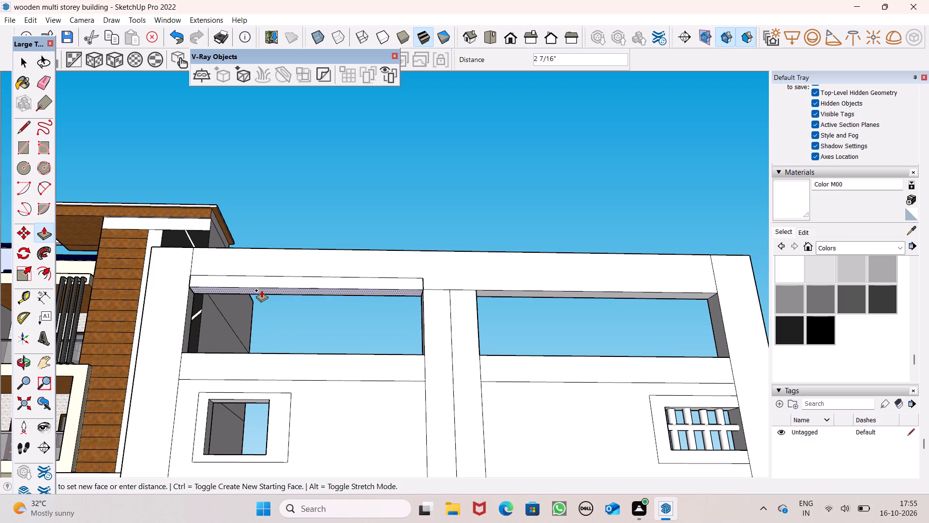
left_click_drag(261, 290, 261, 302)
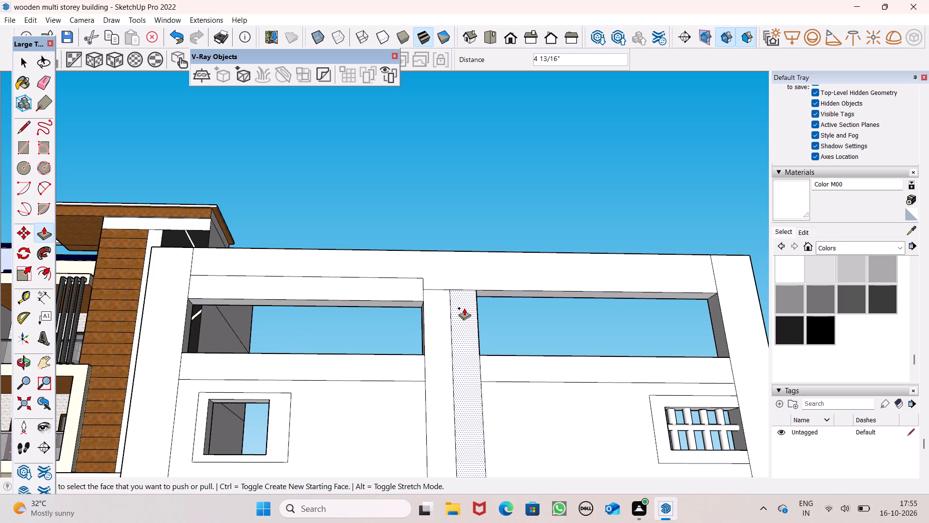
Raise the right upper opening's top face about 2 3/8", and pull it down about 4 13/16" level with the left header band.
left_click_drag(495, 296, 492, 288)
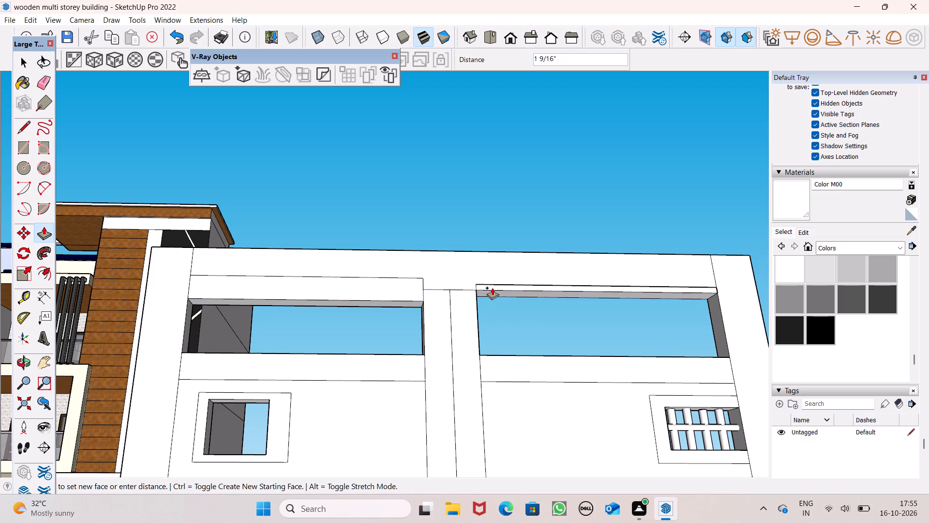
left_click_drag(492, 288, 422, 278)
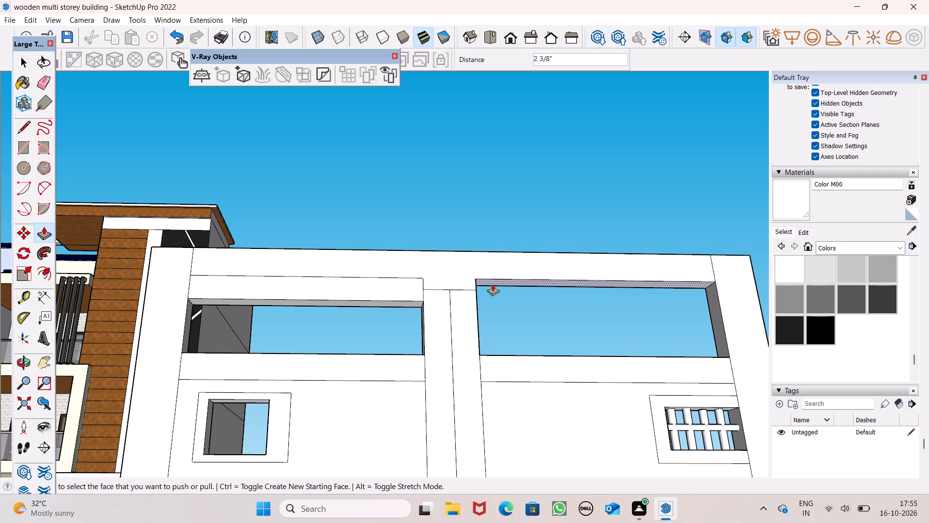
left_click_drag(493, 281, 417, 299)
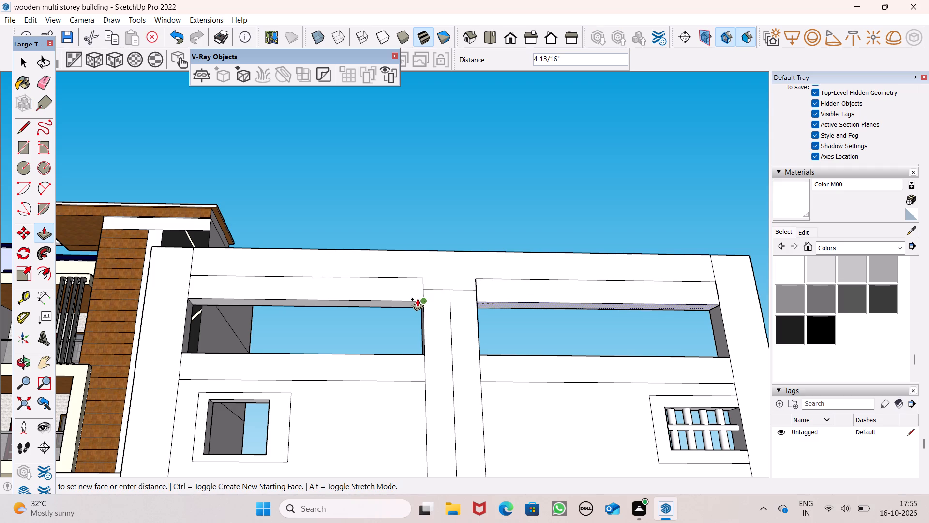
left_click_drag(417, 299, 414, 297)
left_click_drag(509, 296, 425, 301)
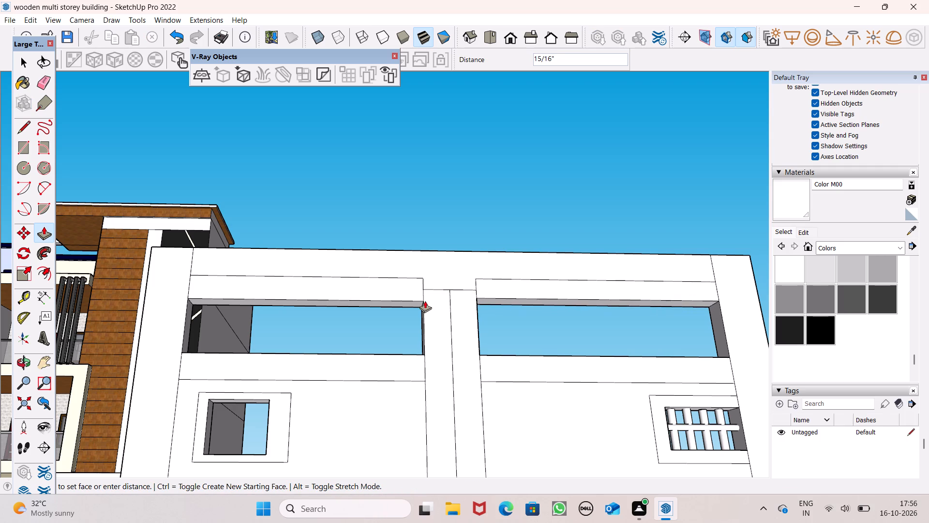
left_click_drag(425, 301, 420, 300)
key("space")
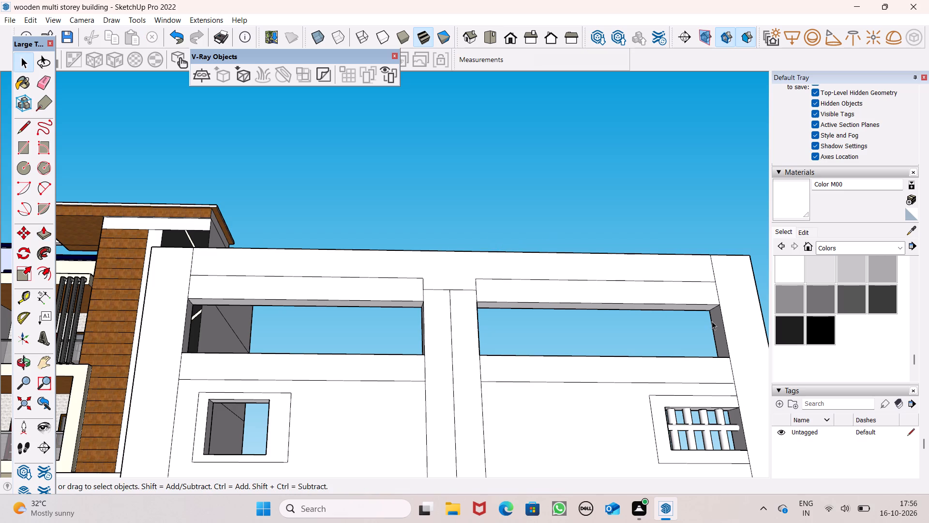
Draw two vertical lines about 5 7/8" long from the header bands' inner upper corners to the gate's top edge.
scroll(477, 217, "down", 1)
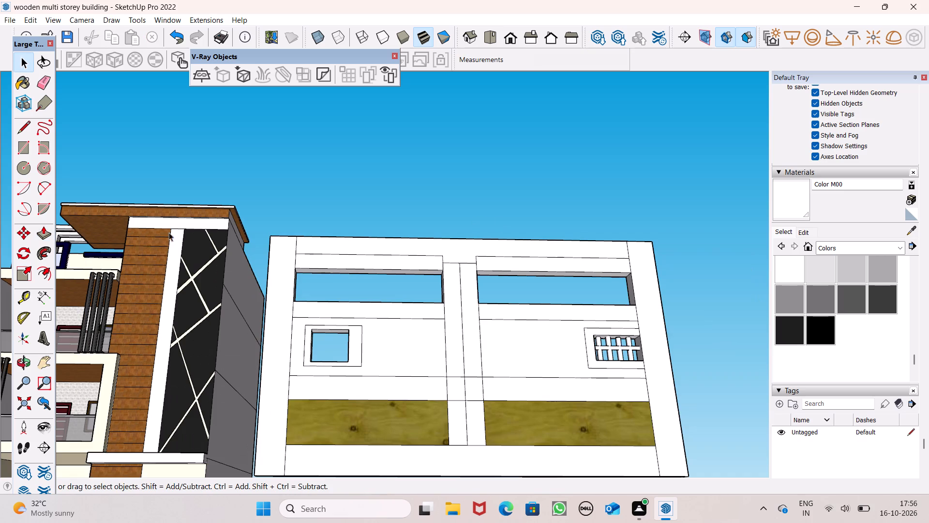
left_click(21, 132)
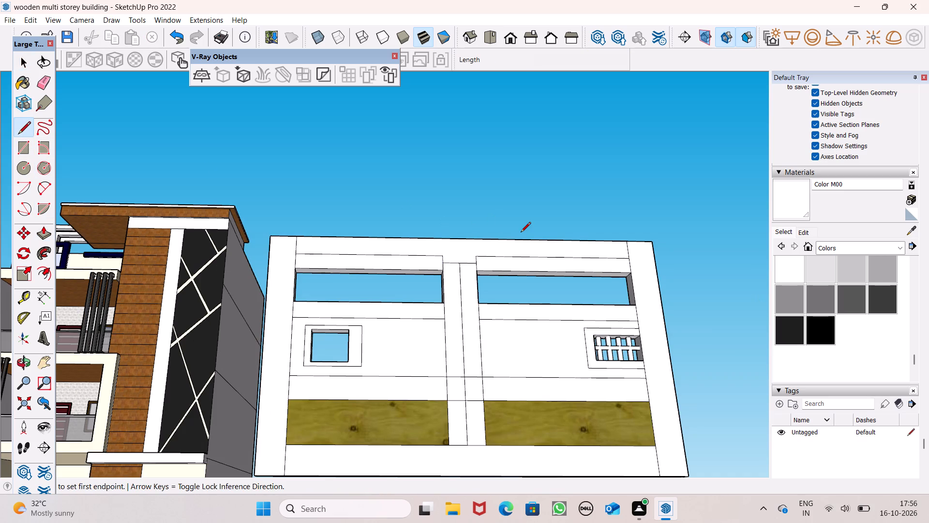
middle_click_drag(525, 284, 500, 358)
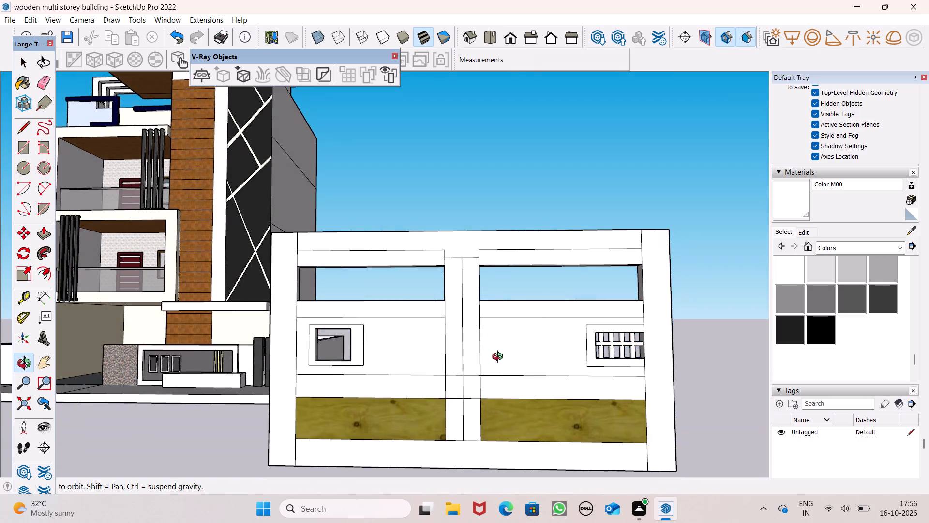
middle_click_drag(500, 358, 500, 357)
scroll(467, 263, "up", 4)
left_click_drag(437, 247, 439, 233)
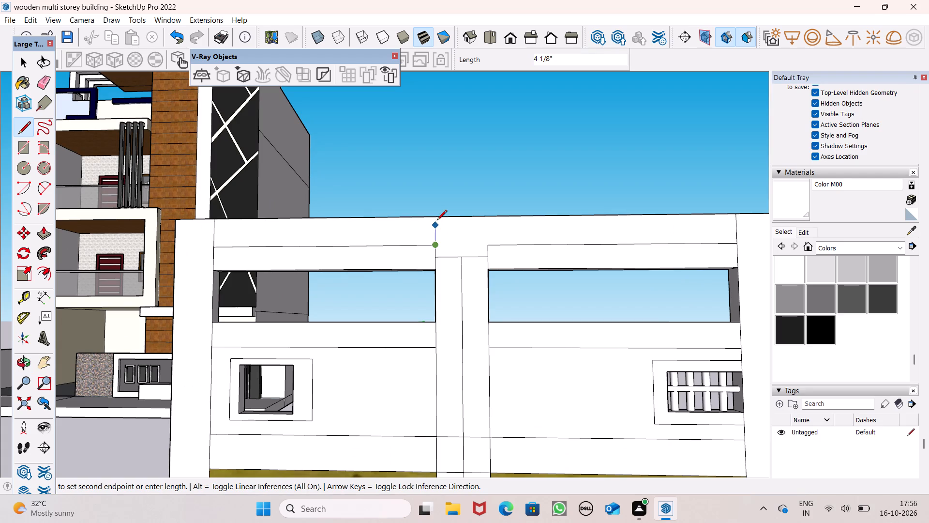
left_click(437, 220)
left_click(489, 243)
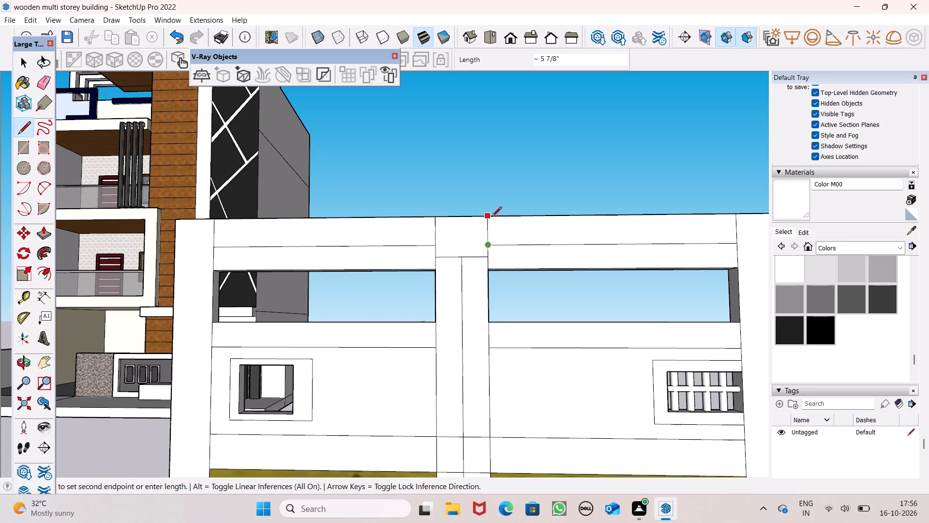
left_click(492, 217)
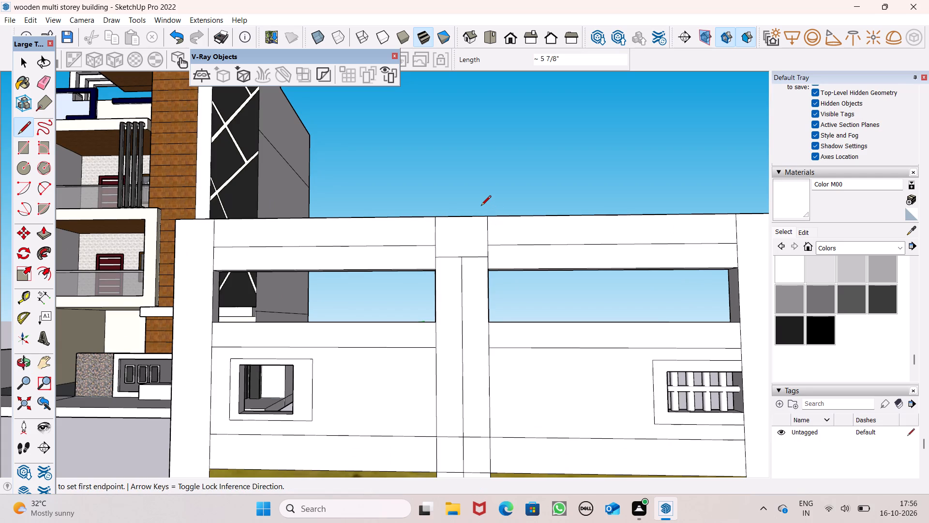
Paint the middle panels of both gate leaves, around the bordered cut-outs, with Wood Plywood Knots.
scroll(472, 223, "down", 2)
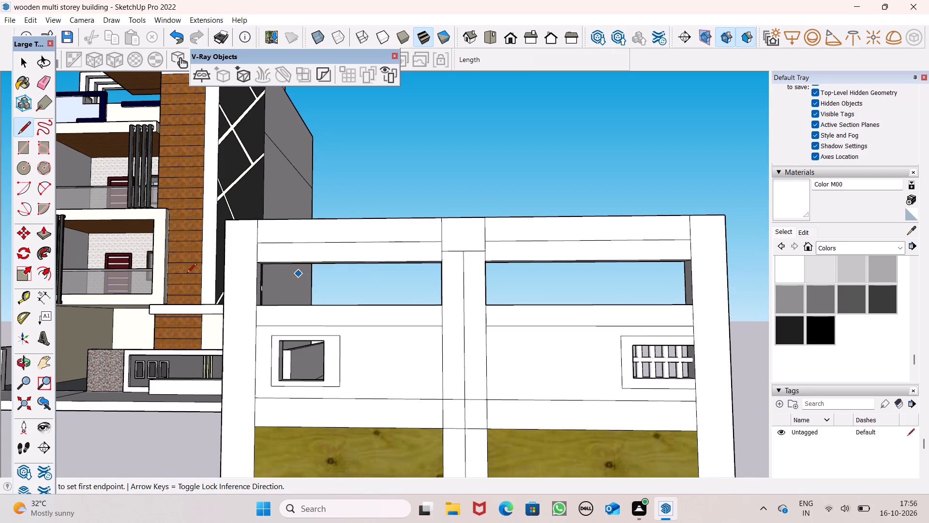
left_click(31, 152)
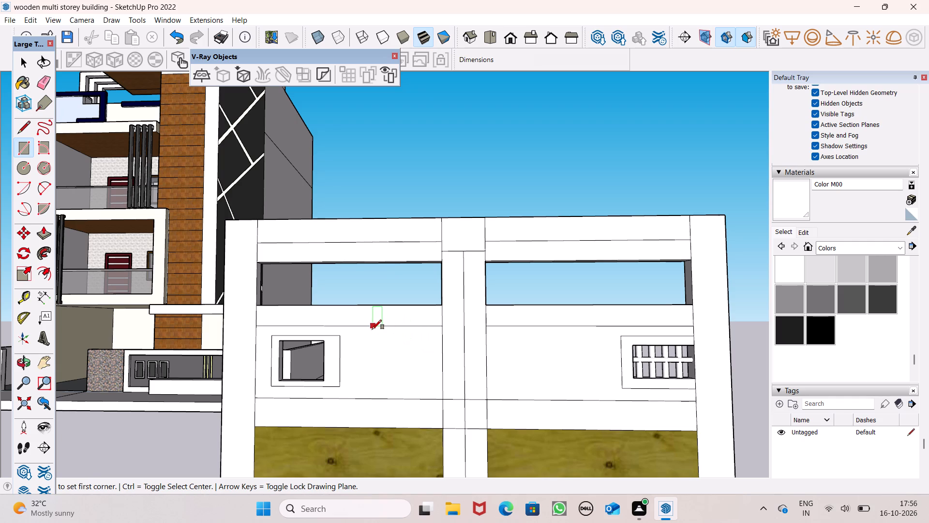
left_click(846, 244)
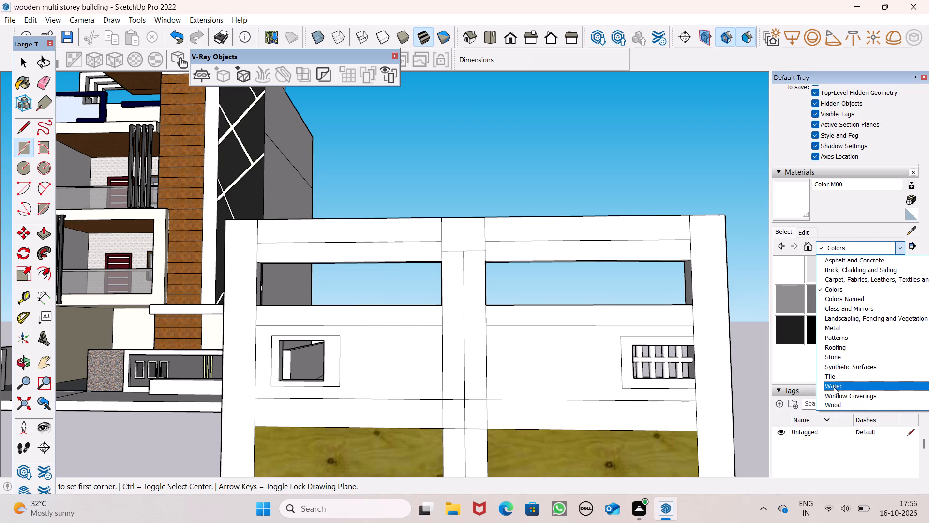
left_click(833, 402)
left_click(815, 338)
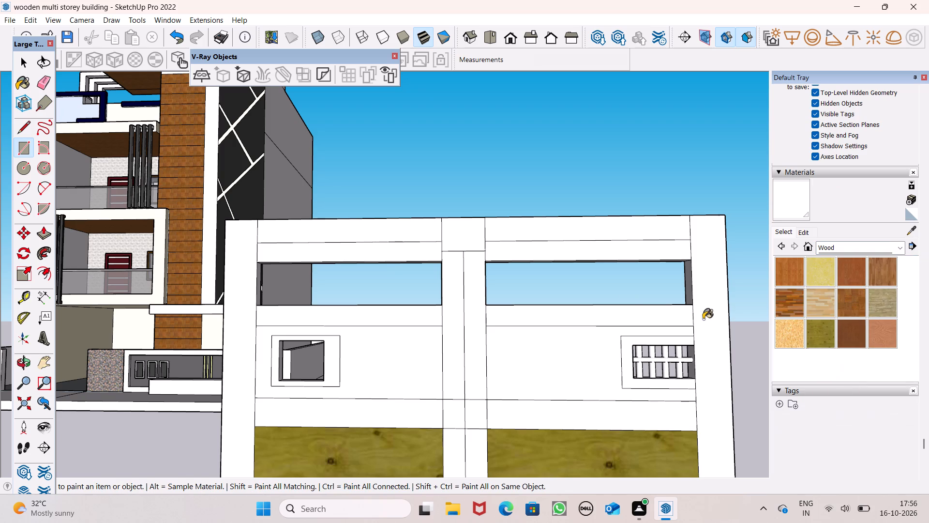
left_click_drag(552, 351, 543, 350)
left_click(359, 369)
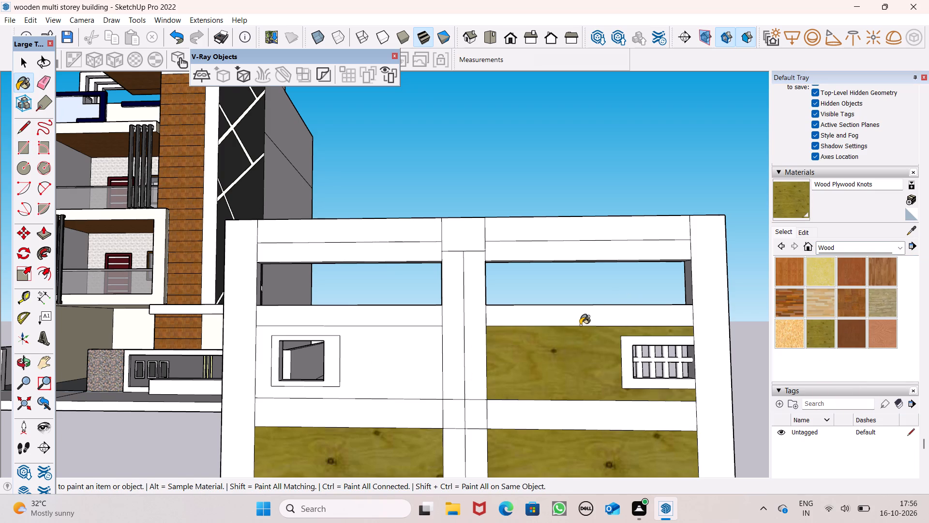
Erase the leftover horizontal edges crossing the gate's centre post at the middle rail and near its top.
scroll(581, 325, "down", 3)
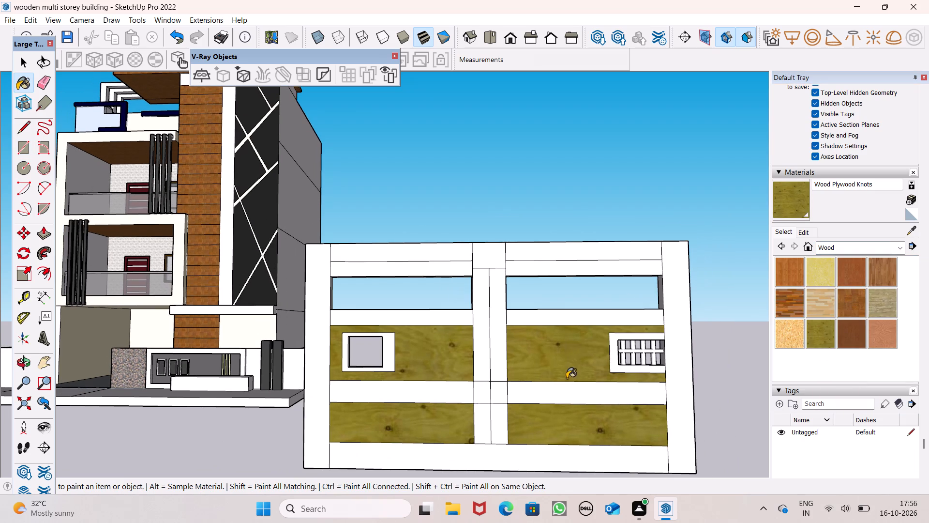
scroll(565, 385, "up", 1)
left_click(45, 83)
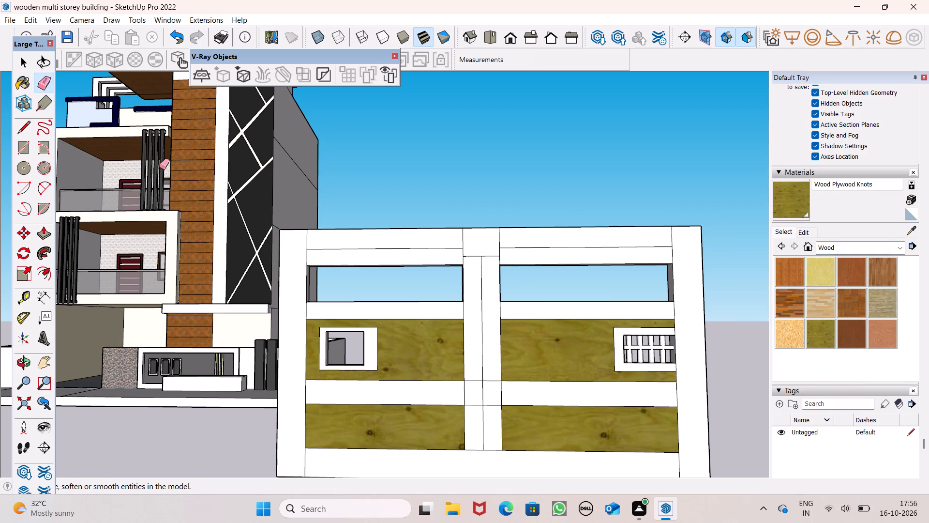
scroll(440, 380, "up", 6)
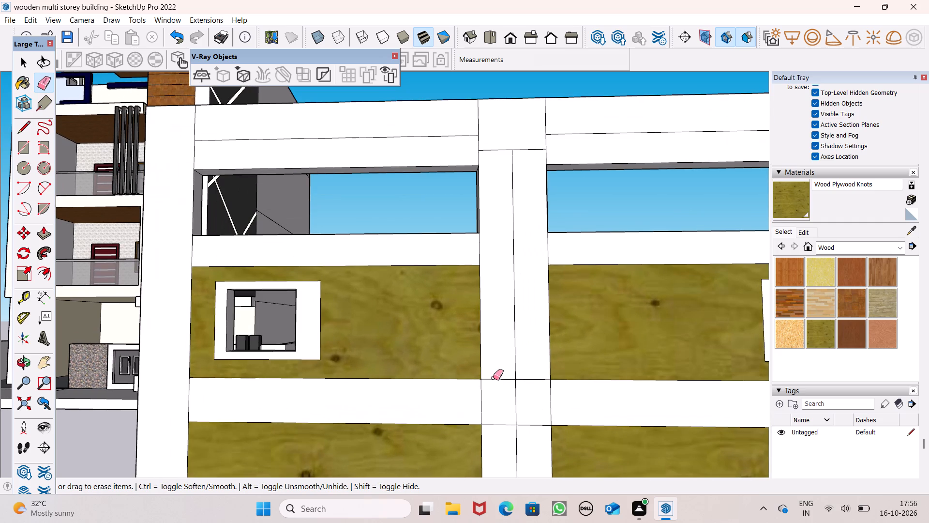
left_click(493, 378)
left_click_drag(531, 377, 529, 390)
left_click_drag(531, 413, 530, 442)
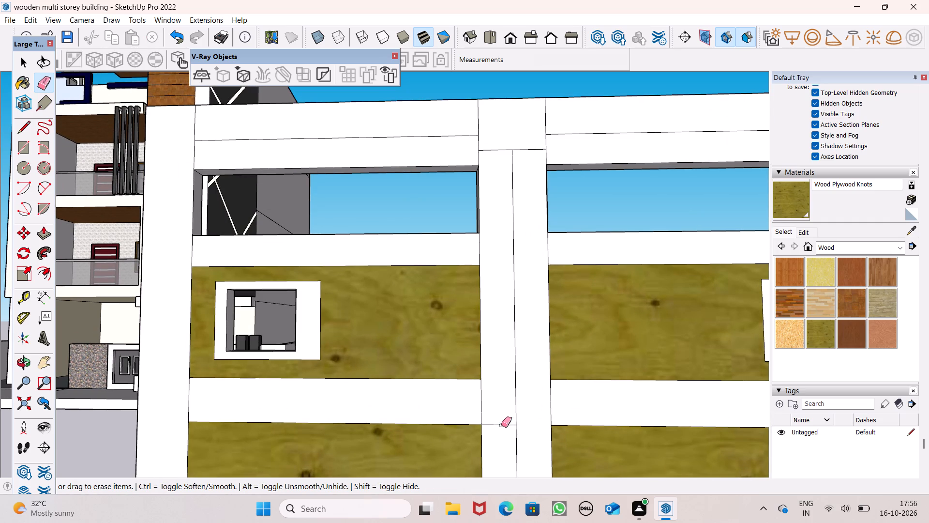
left_click(501, 425)
scroll(508, 259, "down", 4)
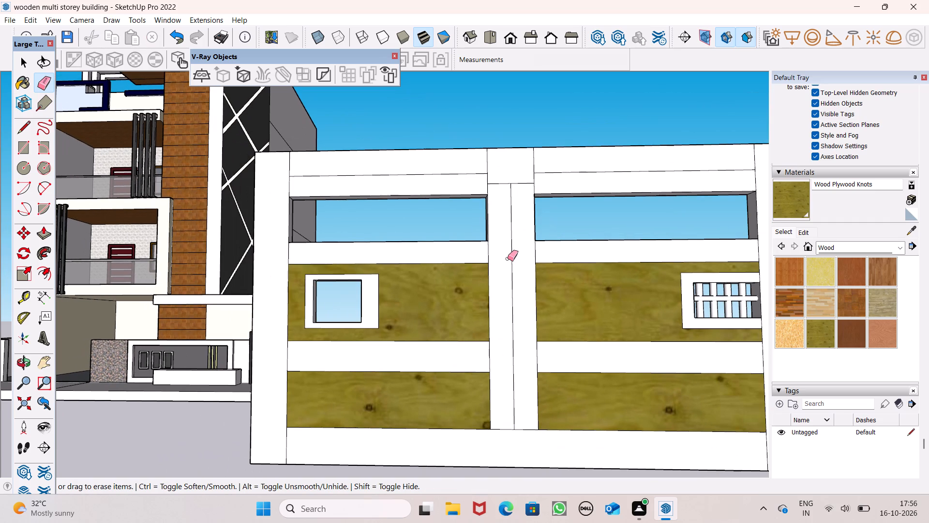
scroll(616, 201, "up", 1)
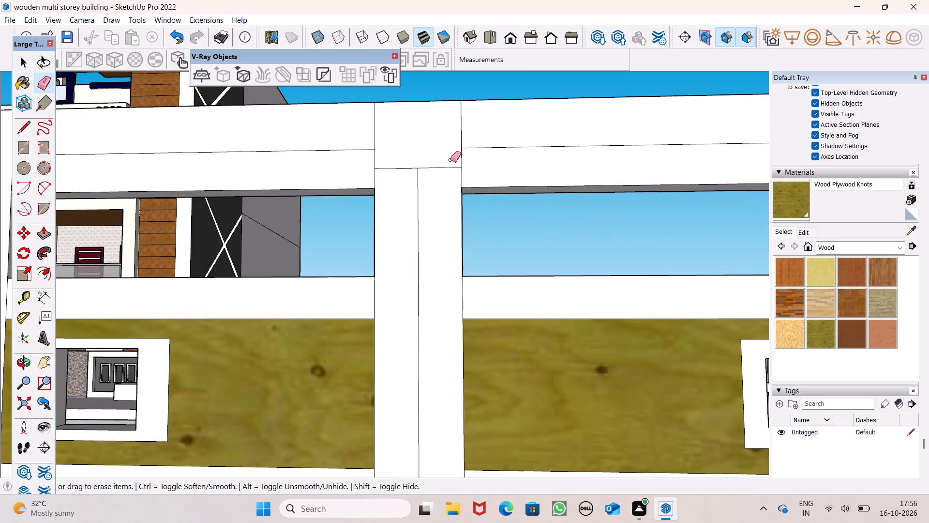
left_click(440, 164)
left_click_drag(402, 163, 400, 177)
Paint the header bands above both upper openings with Wood Plywood Knots.
scroll(465, 154, "down", 4)
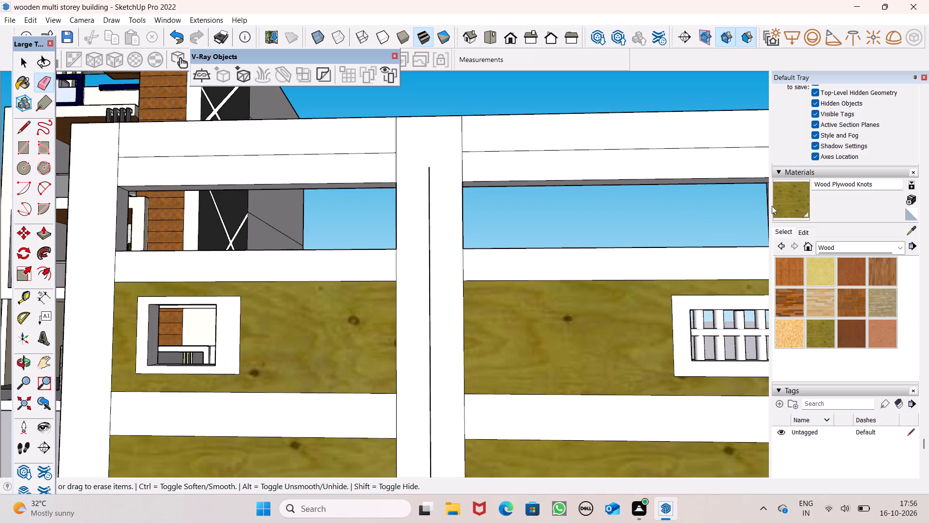
left_click(797, 208)
left_click(539, 168)
left_click(346, 172)
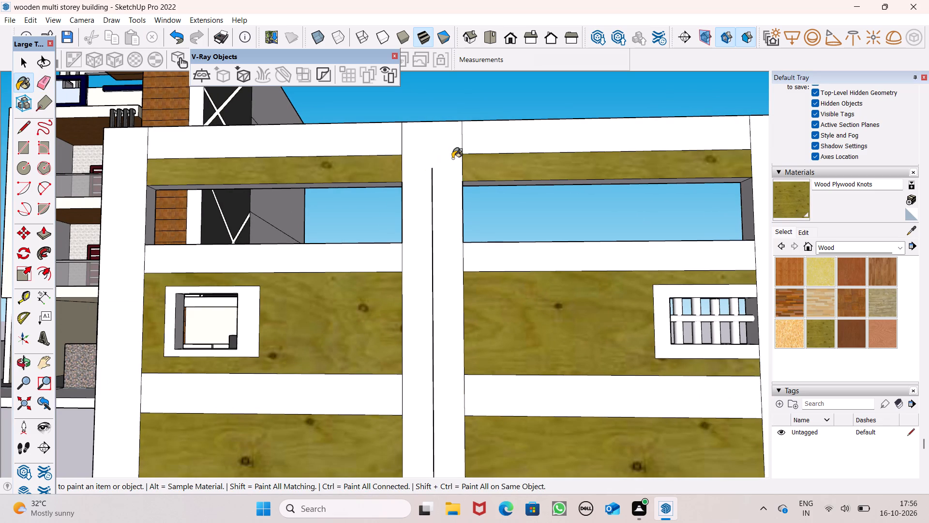
Draw a vertical line about 8 1/4" long extending the centre post's dividing line up to the gate's top edge.
left_click(22, 125)
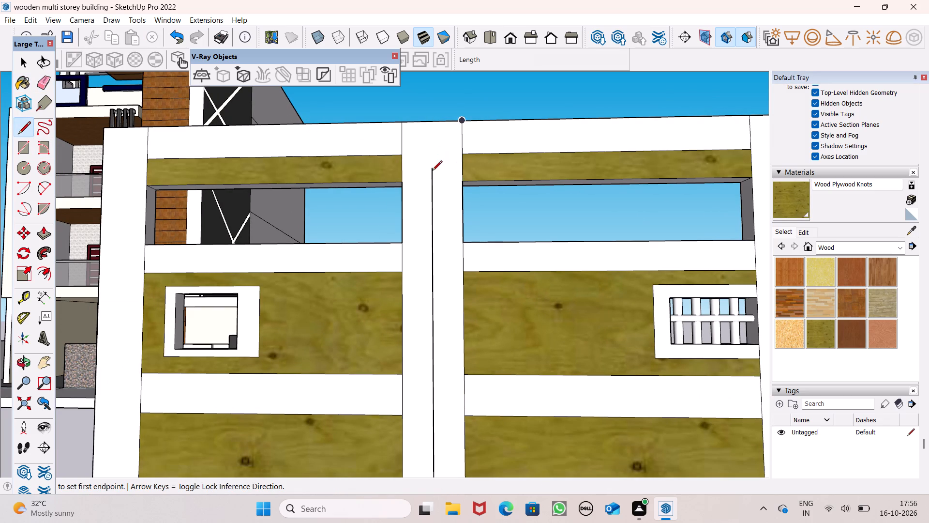
left_click(431, 171)
left_click(428, 126)
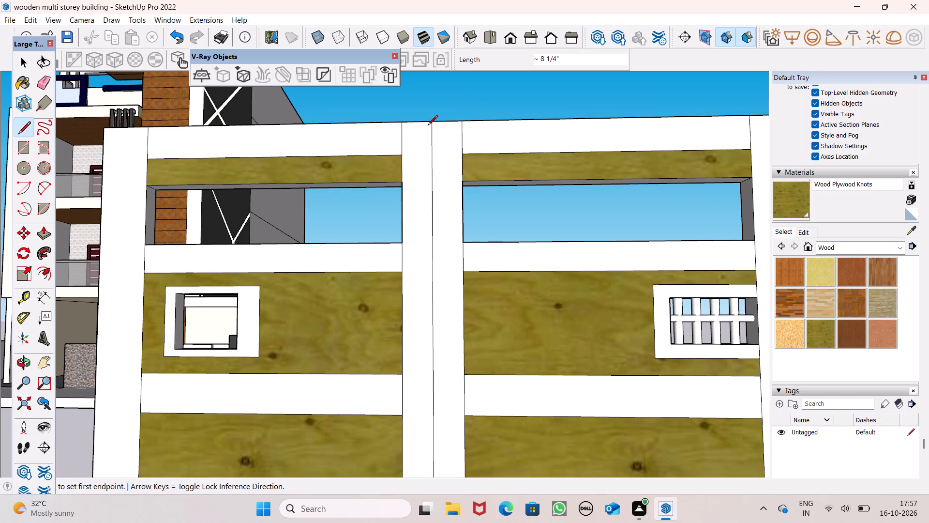
key("space")
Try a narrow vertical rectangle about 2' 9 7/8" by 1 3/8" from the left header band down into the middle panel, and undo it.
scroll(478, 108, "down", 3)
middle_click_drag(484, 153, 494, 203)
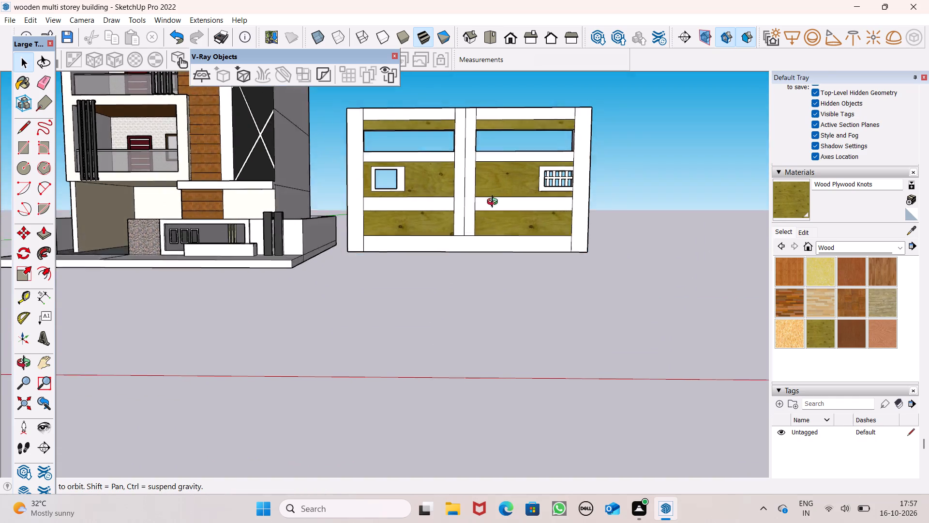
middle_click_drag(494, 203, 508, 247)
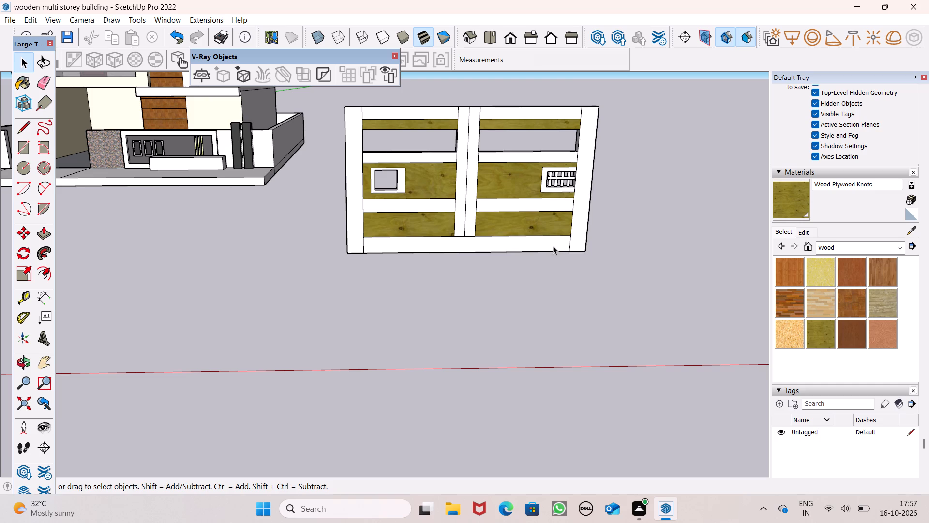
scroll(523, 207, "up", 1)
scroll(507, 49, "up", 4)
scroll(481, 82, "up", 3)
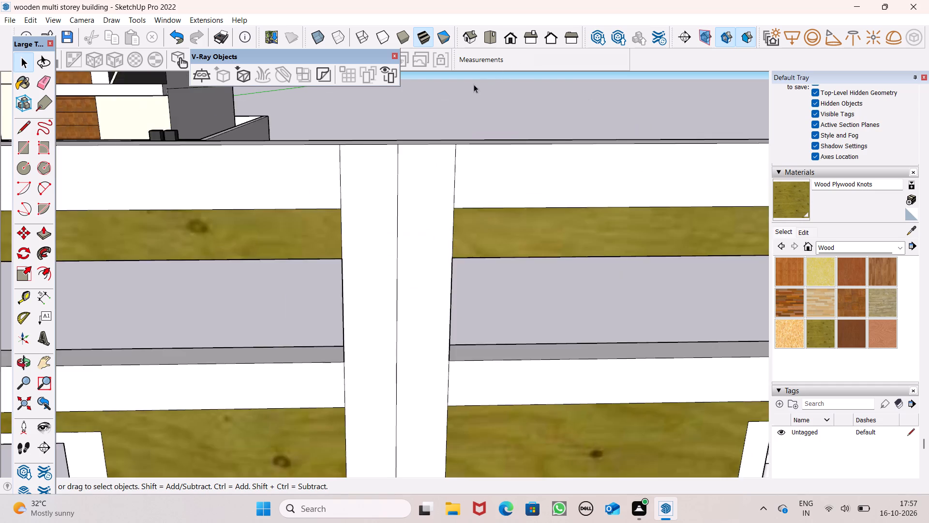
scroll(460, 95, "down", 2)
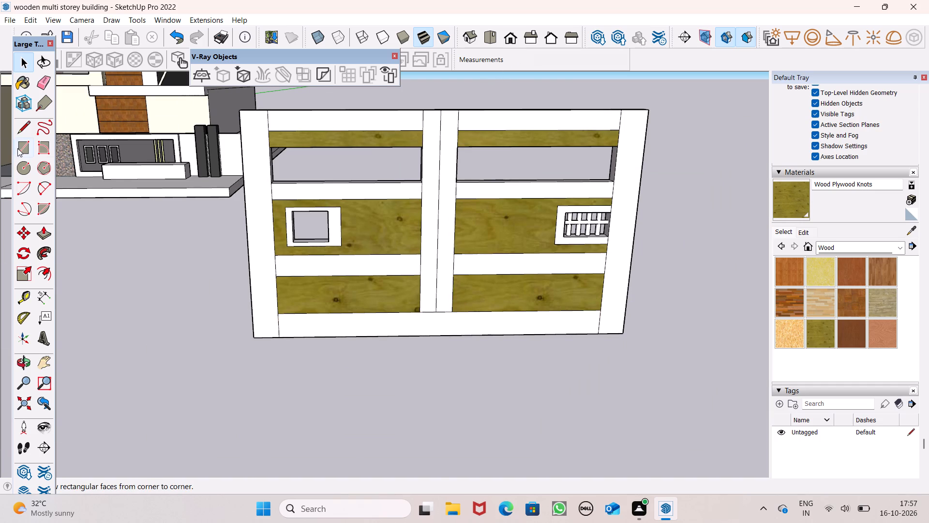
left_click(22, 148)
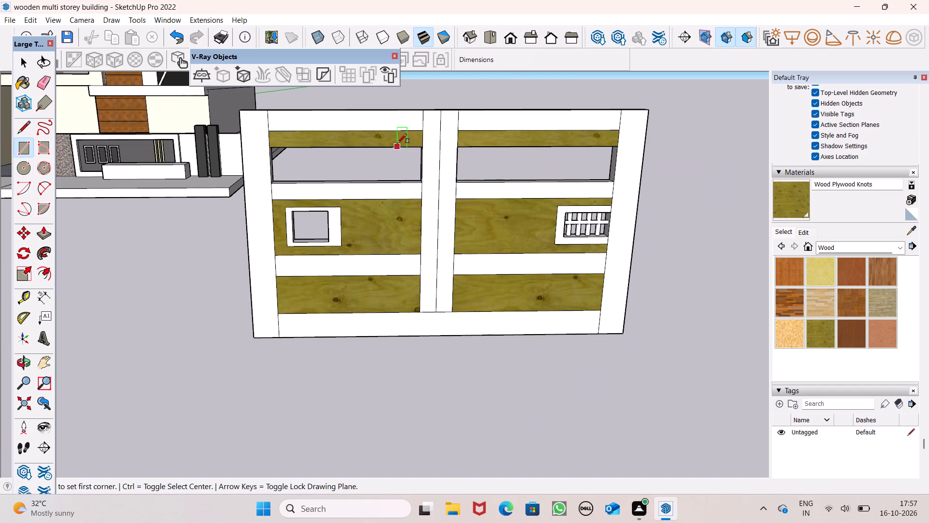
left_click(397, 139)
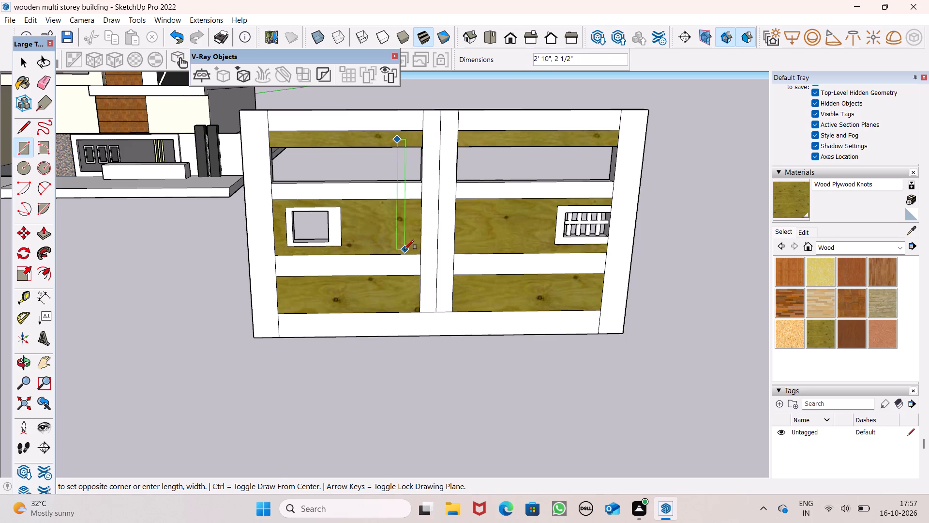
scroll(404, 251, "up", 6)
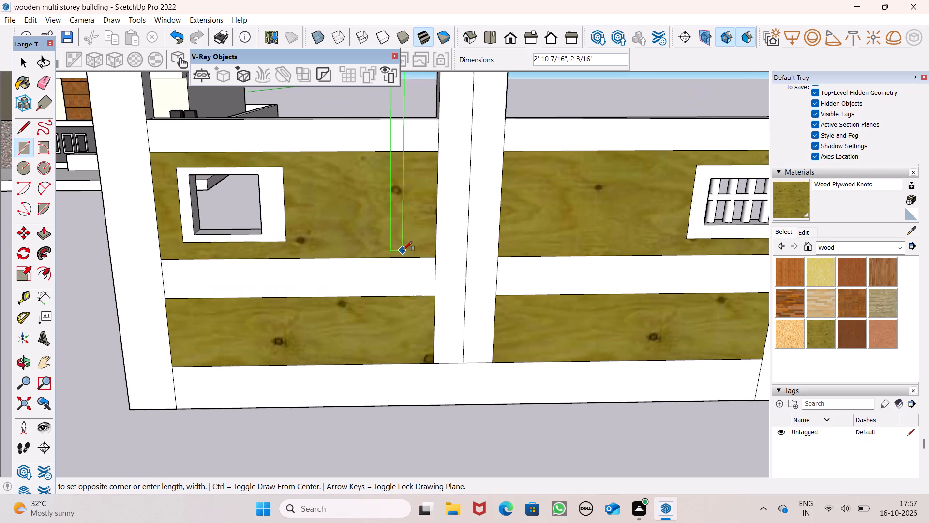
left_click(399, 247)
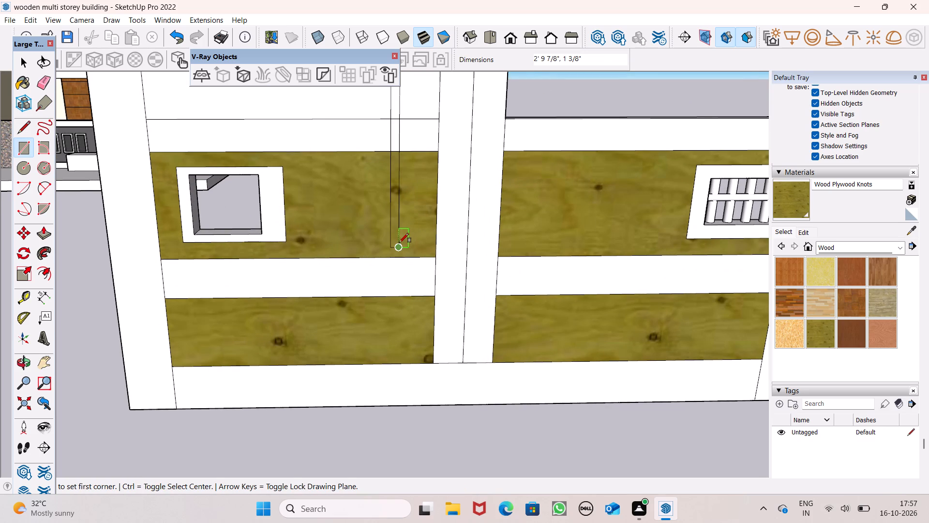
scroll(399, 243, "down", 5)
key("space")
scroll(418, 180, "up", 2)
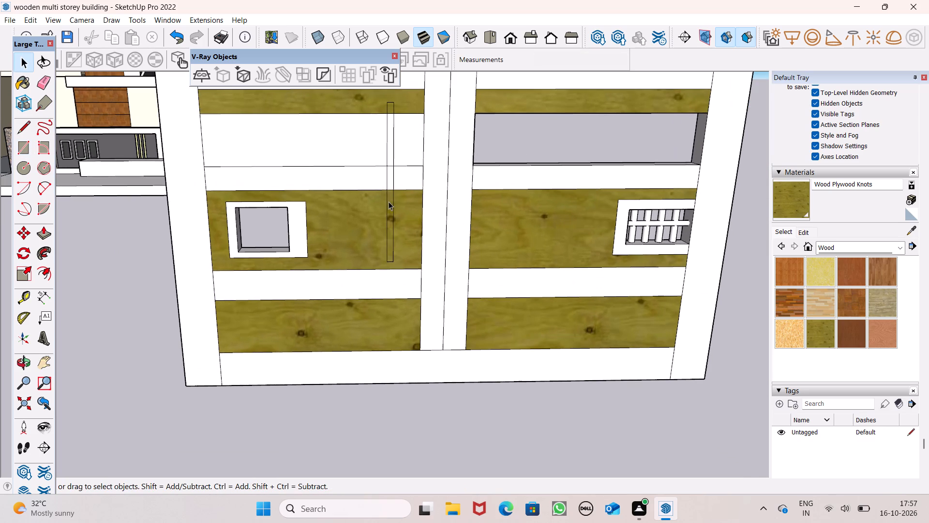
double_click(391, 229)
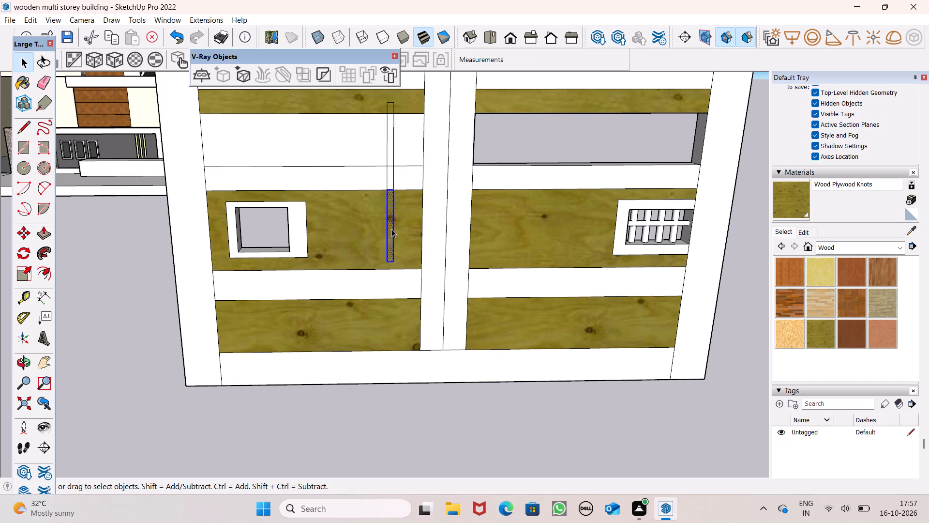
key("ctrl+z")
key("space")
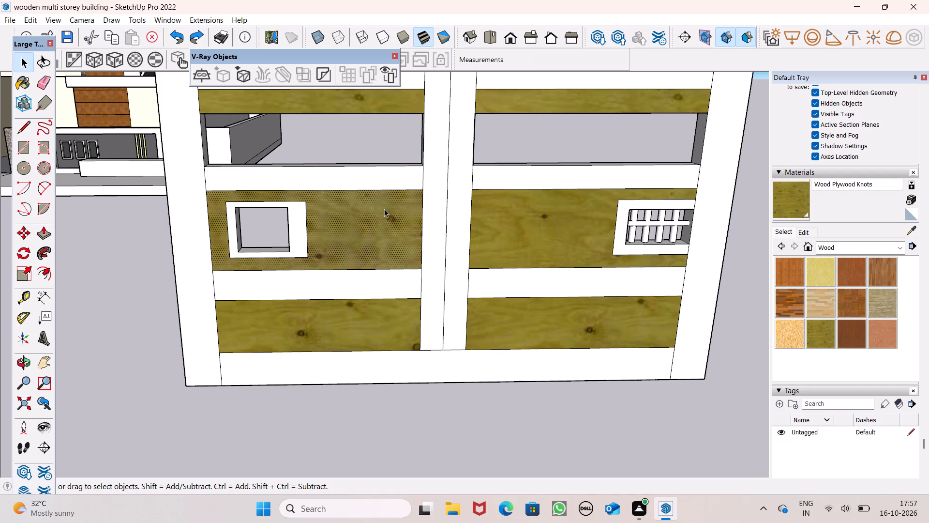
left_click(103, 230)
Draw a narrow vertical handle rectangle about 11 9/16" by 1 1/4" on the left leaf's middle panel, near the centre post.
left_click(19, 154)
scroll(493, 245, "up", 2)
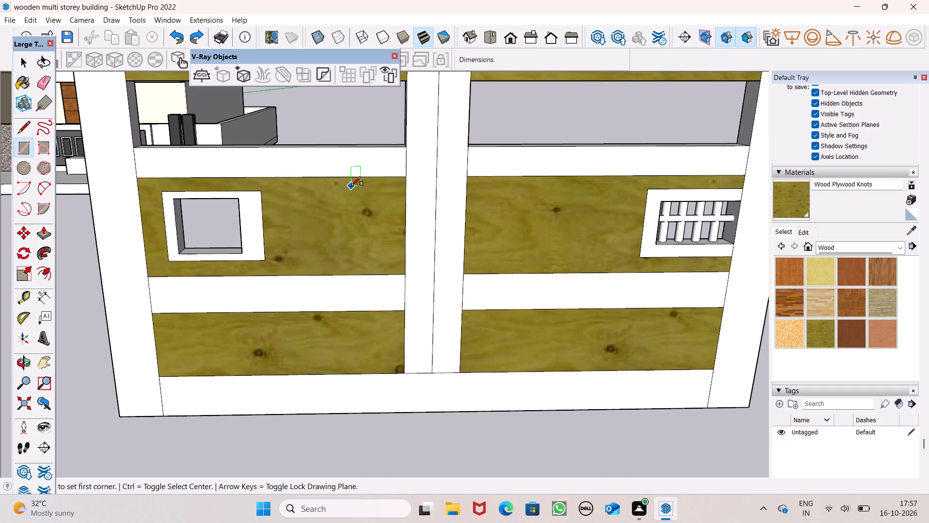
left_click(363, 186)
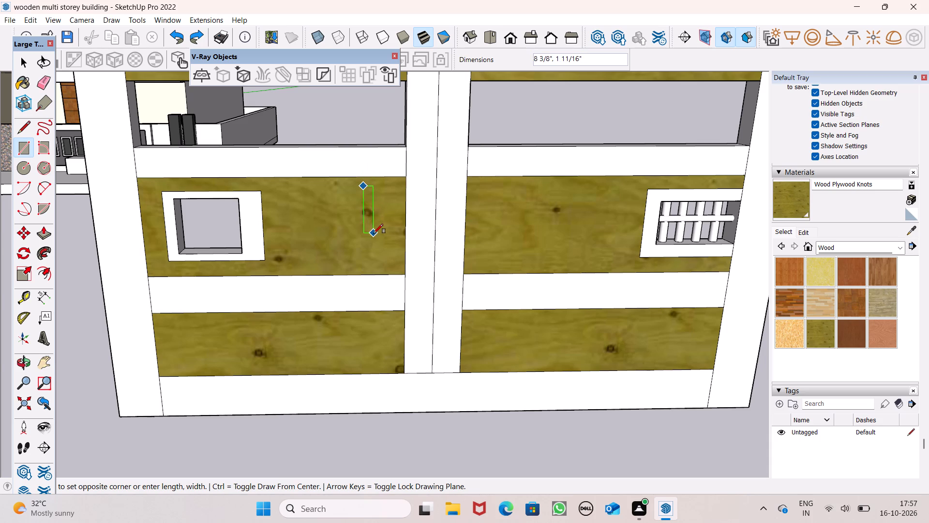
left_click(371, 245)
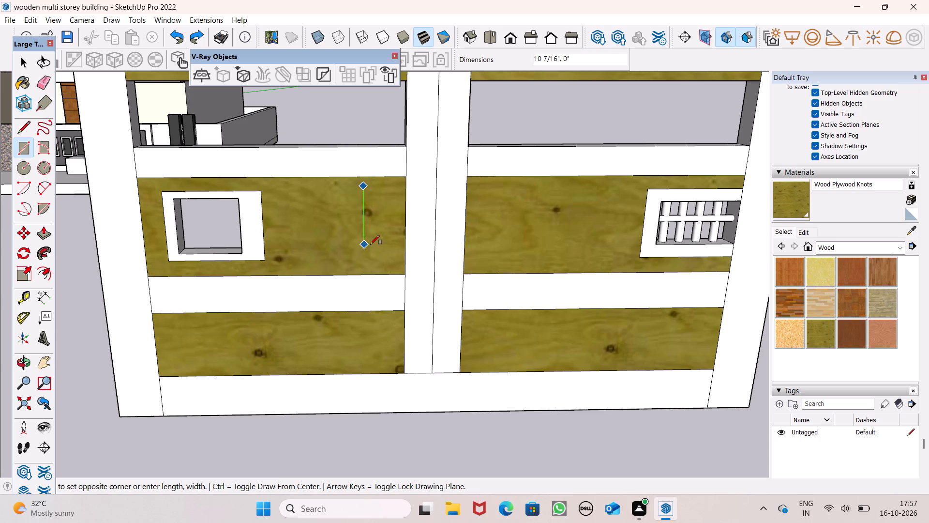
left_click(371, 251)
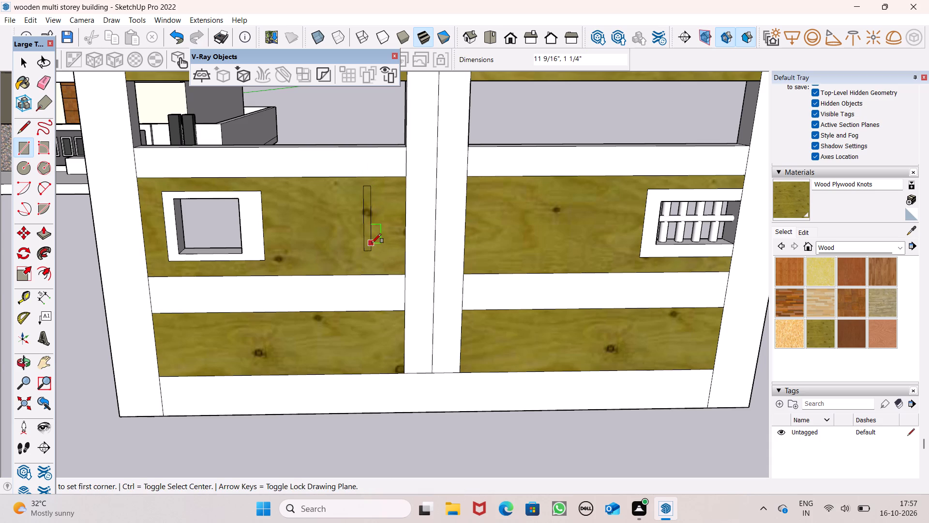
key("space")
Copy the narrow rectangle horizontally about 1' 10 3/4" onto the right leaf's middle panel, just past the centre post.
double_click(369, 237)
scroll(363, 240, "down", 4)
key("m")
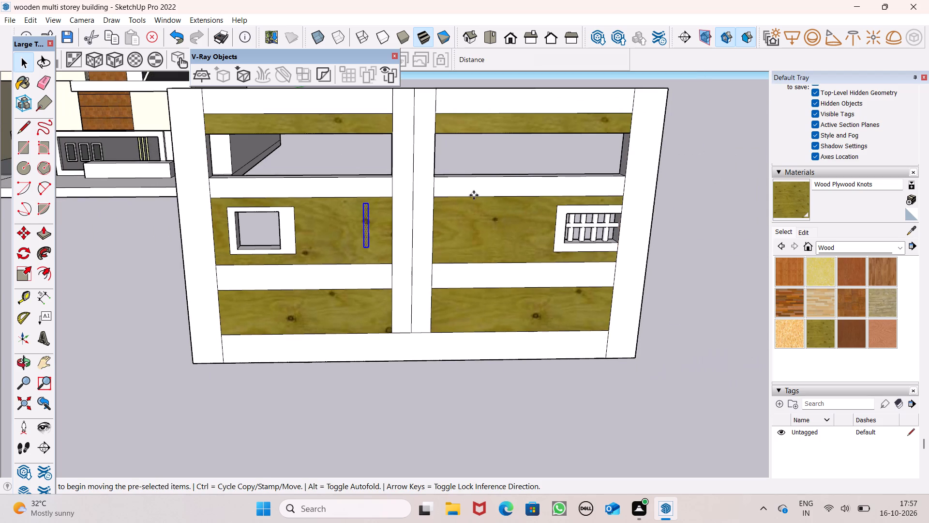
key("Return")
left_click_drag(367, 226, 367, 226)
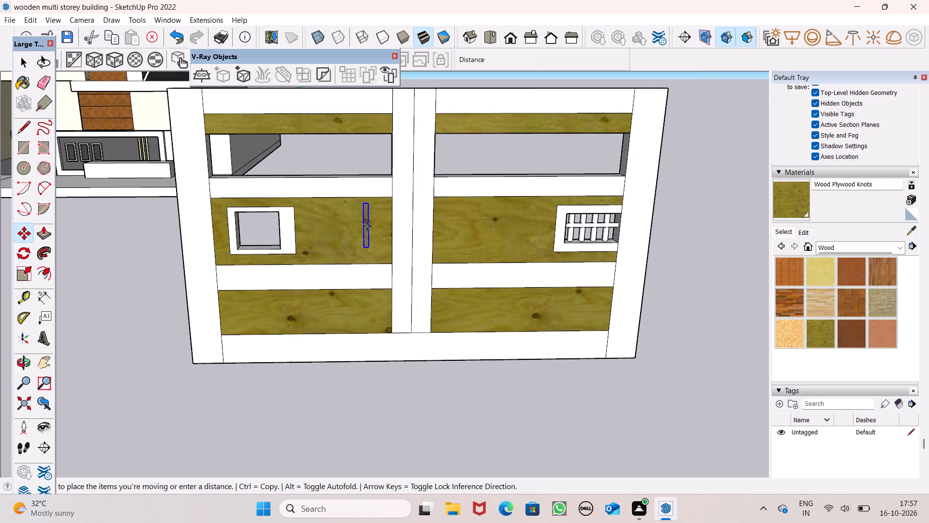
left_click_drag(367, 226, 450, 227)
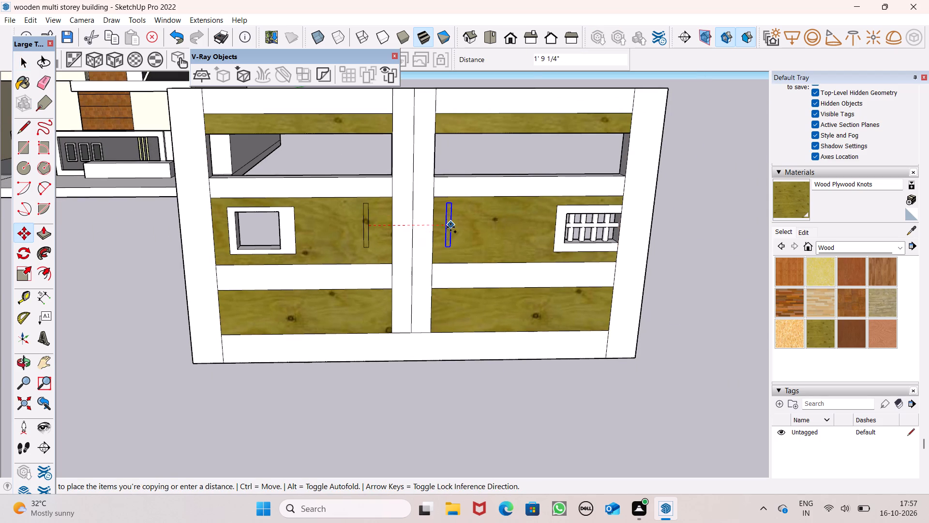
left_click_drag(450, 227, 457, 229)
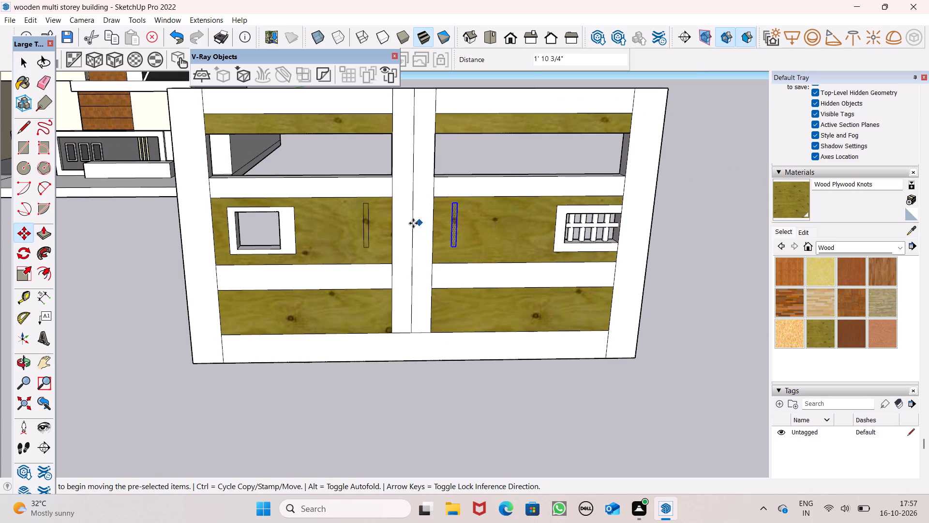
Nudge the left leaf's narrow handle rectangle about 1/16" towards the centre post.
left_click_drag(369, 225, 375, 224)
key("space")
left_click(378, 156)
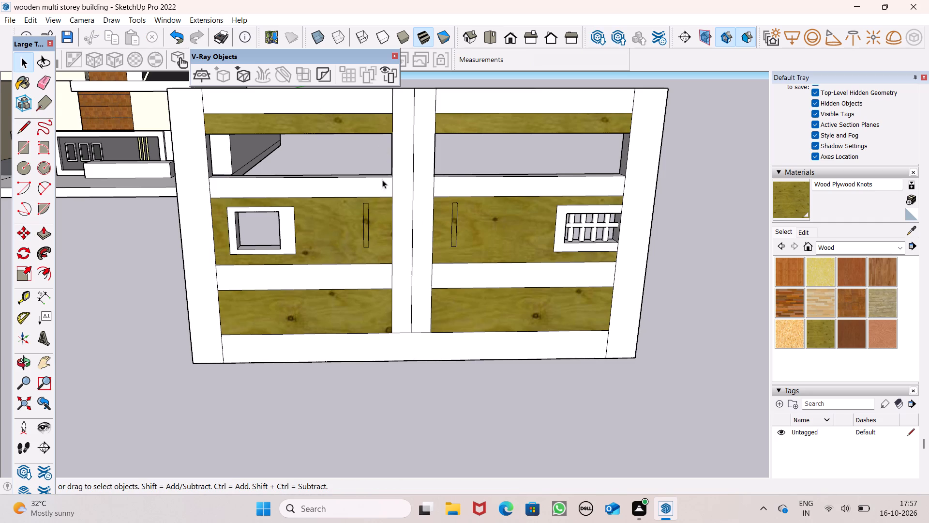
scroll(395, 206, "up", 7)
double_click(348, 236)
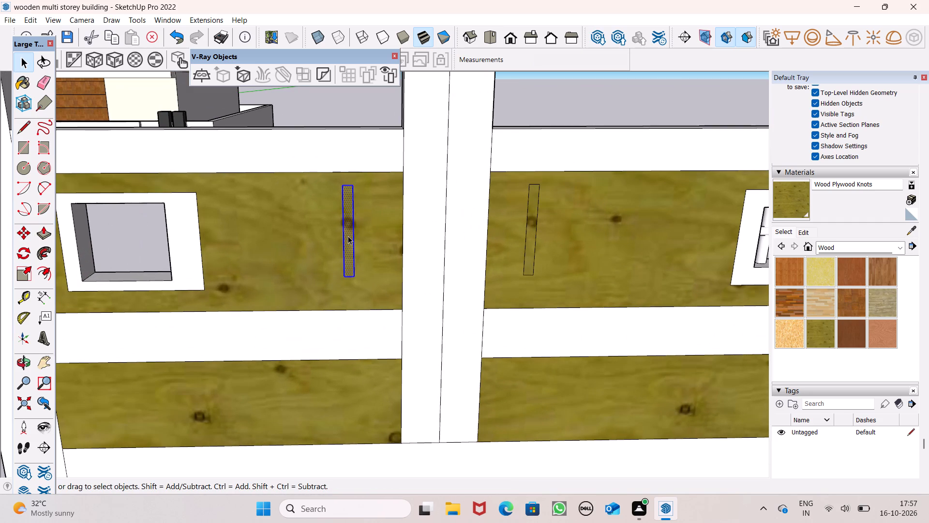
key("m")
key("Return")
left_click(353, 239)
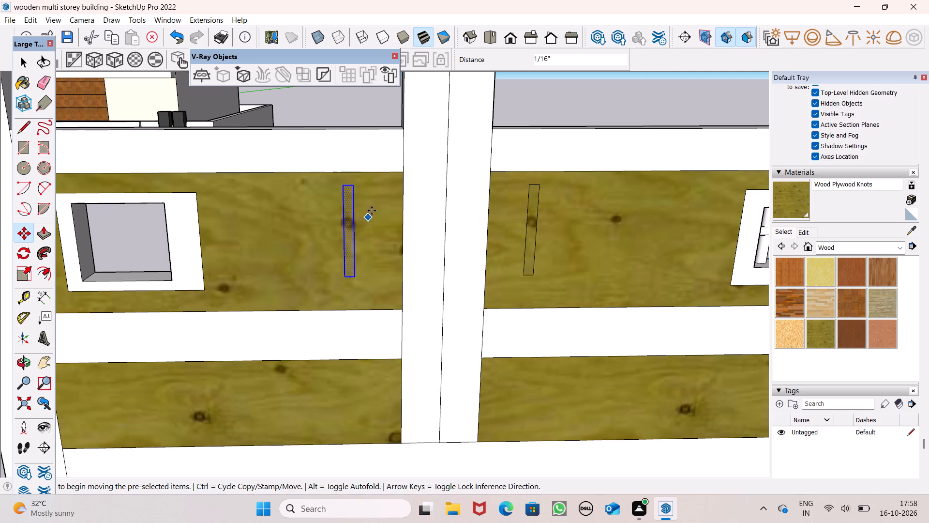
key("space")
left_click(376, 94)
Paint both handle rectangles on the gate's middle panels with the white Color M00 from the Colors collection.
scroll(376, 142, "down", 4)
scroll(403, 178, "down", 4)
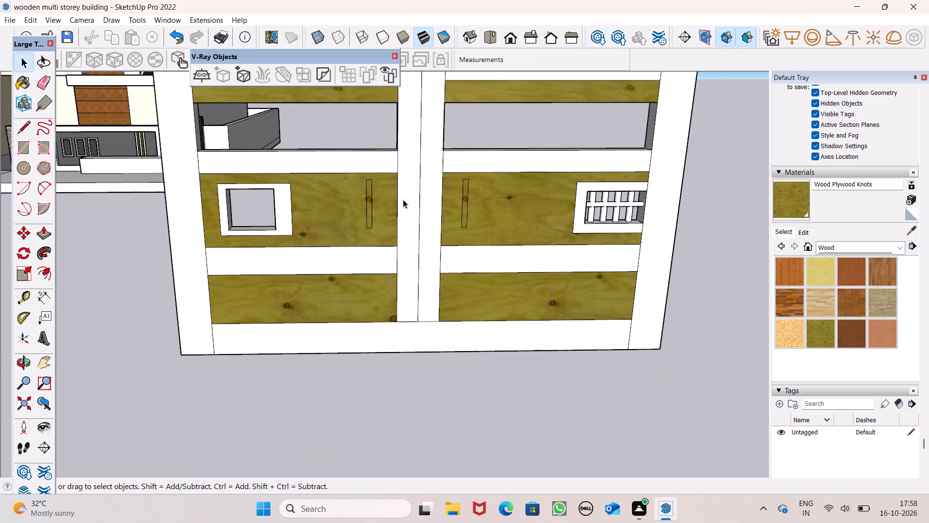
middle_click_drag(408, 211, 426, 284)
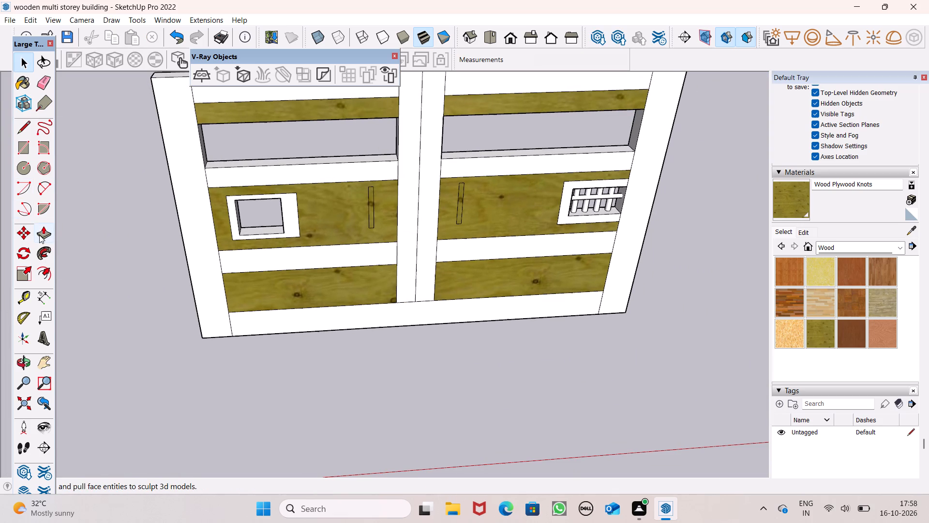
left_click(39, 235)
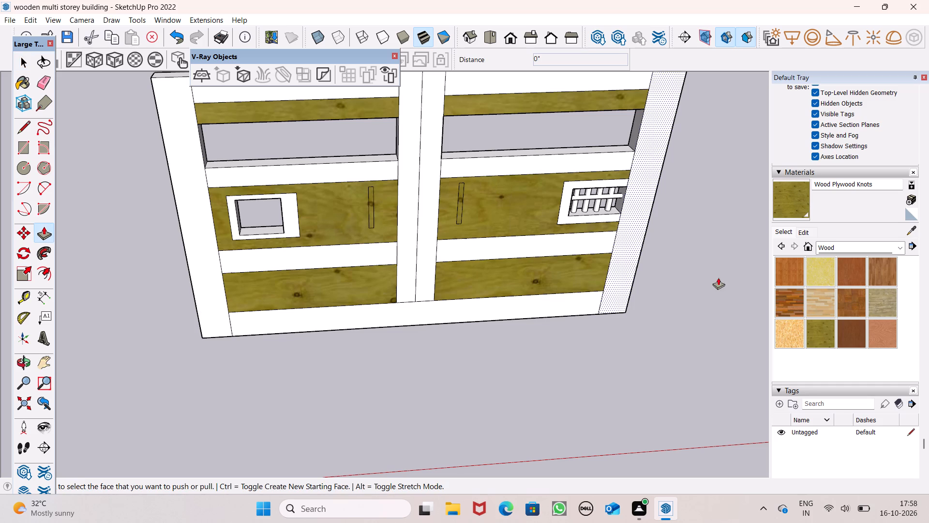
scroll(831, 302, "up", 2)
left_click(838, 366)
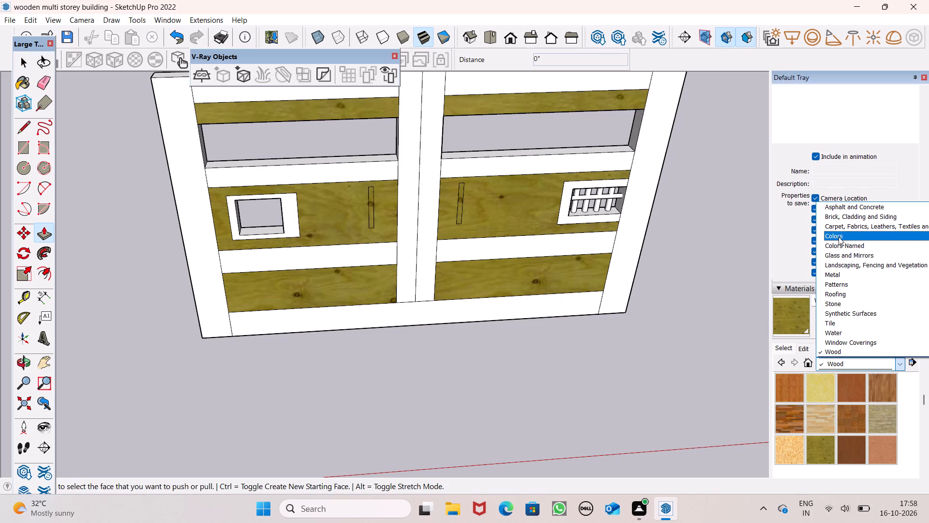
left_click(839, 237)
scroll(814, 300, "down", 15)
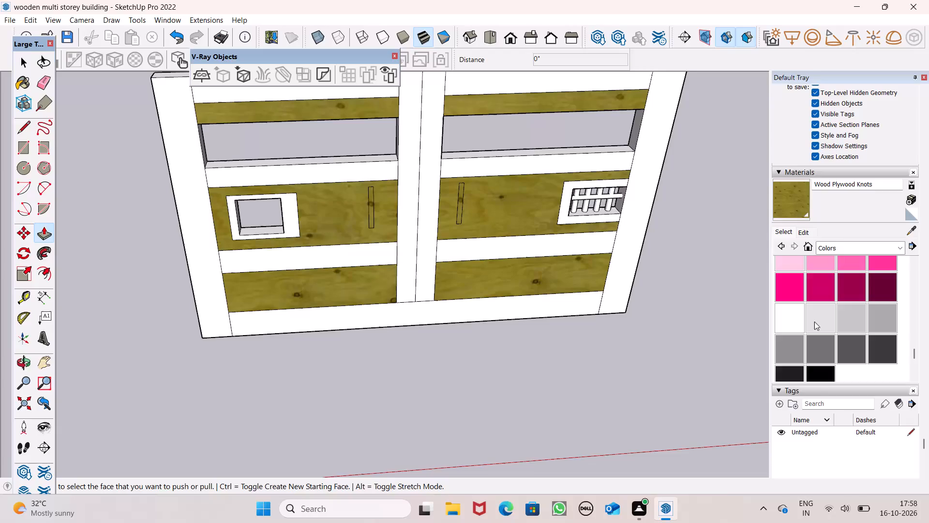
left_click(792, 265)
scroll(369, 264, "up", 8)
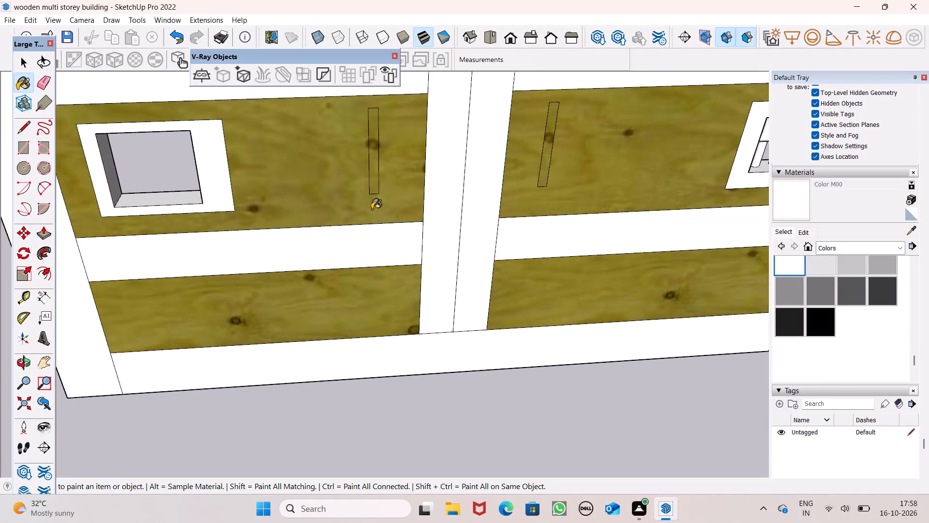
scroll(376, 186, "up", 3)
left_click(376, 185)
scroll(363, 204, "down", 4)
scroll(493, 158, "up", 2)
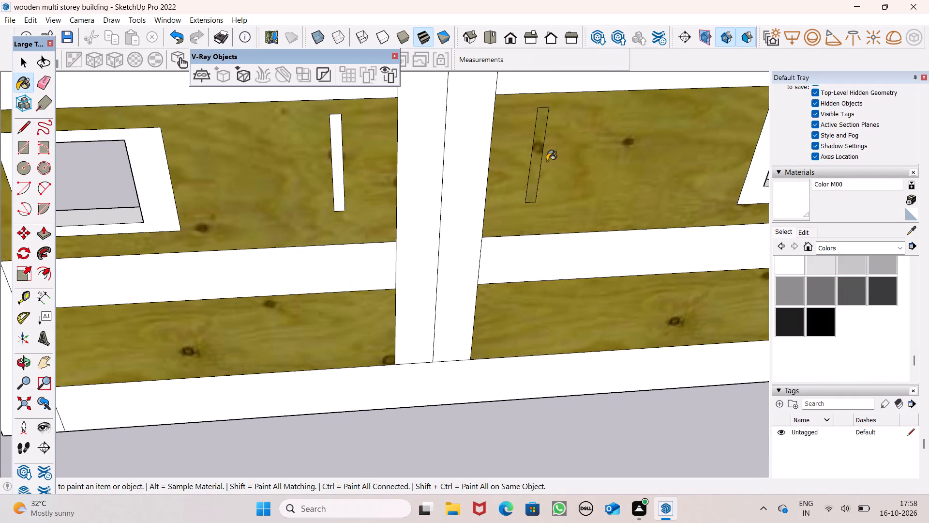
left_click(533, 178)
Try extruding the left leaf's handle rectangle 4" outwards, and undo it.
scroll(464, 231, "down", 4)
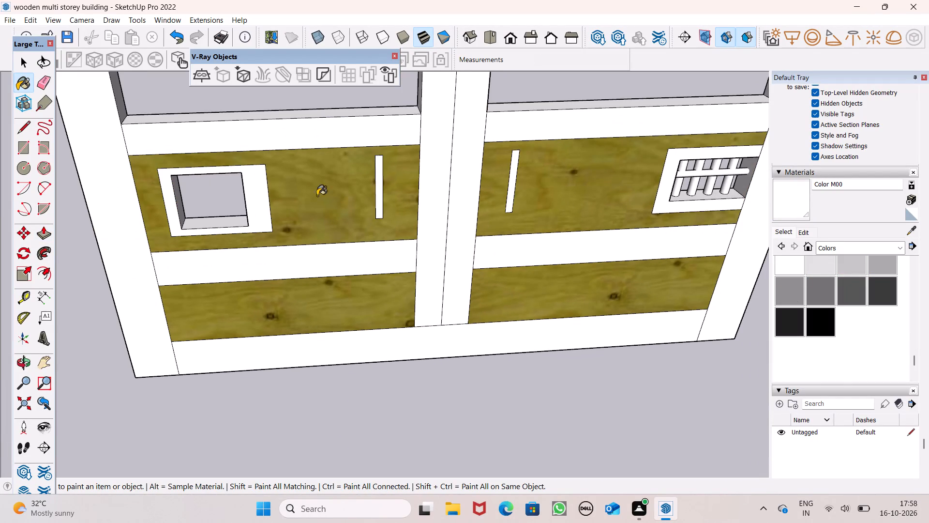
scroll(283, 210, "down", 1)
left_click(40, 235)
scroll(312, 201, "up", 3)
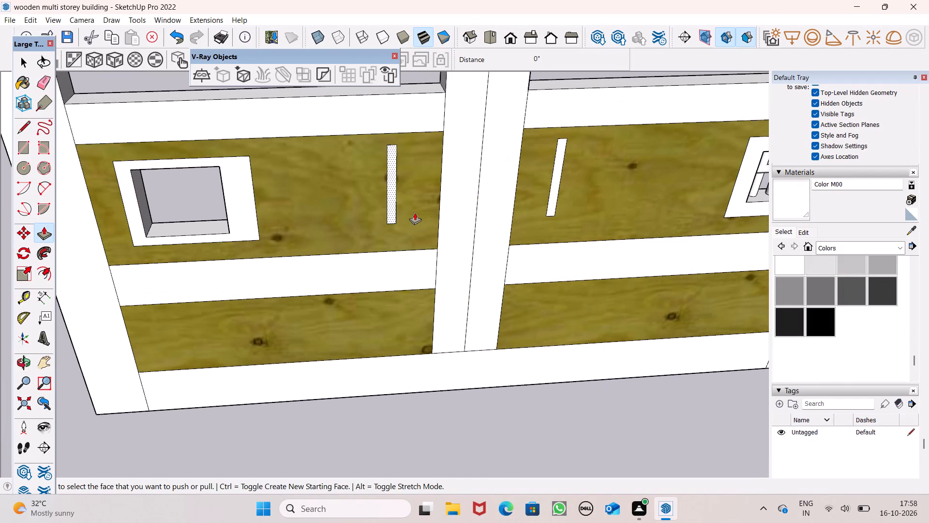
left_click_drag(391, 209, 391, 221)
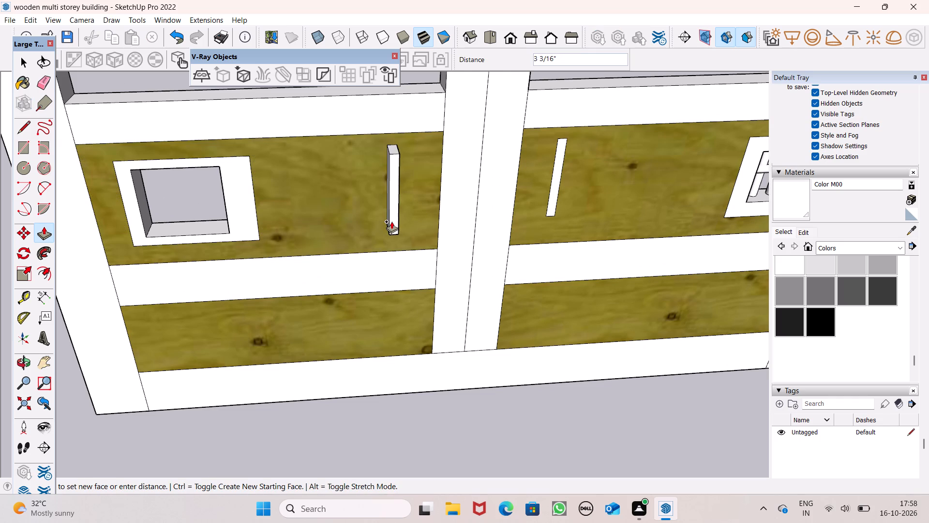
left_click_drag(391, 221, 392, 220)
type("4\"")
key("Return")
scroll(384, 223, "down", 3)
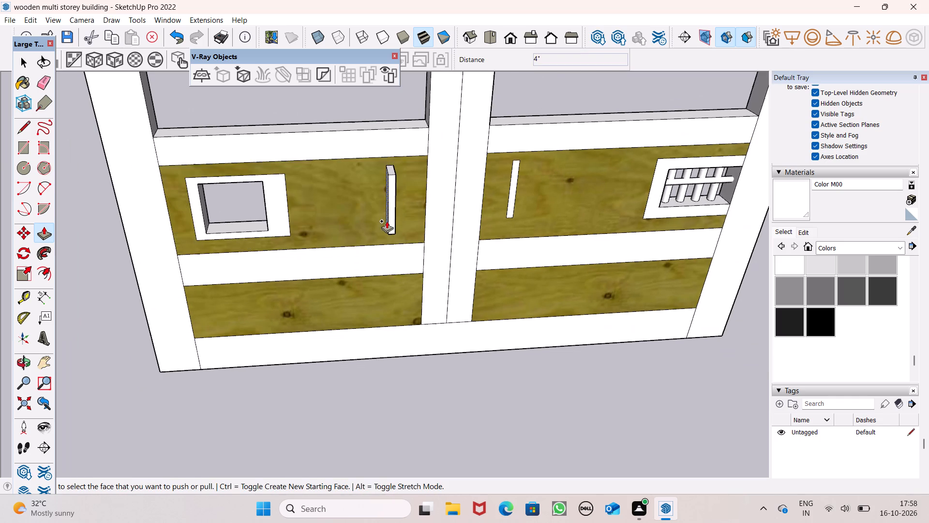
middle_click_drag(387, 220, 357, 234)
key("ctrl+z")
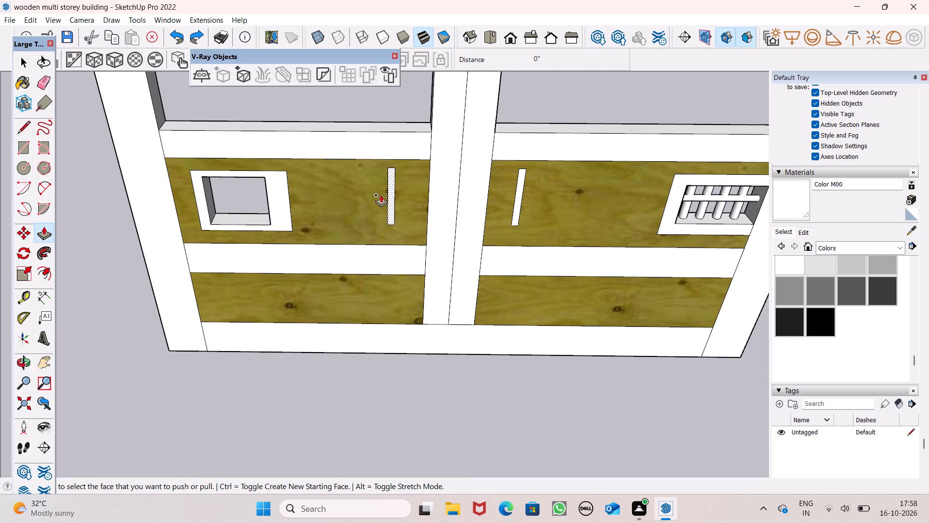
Extrude the left and right handle rectangles 2" outwards from the middle panels.
left_click_drag(393, 200, 391, 207)
key("2")
key("shift+quotedbl")
key("Return")
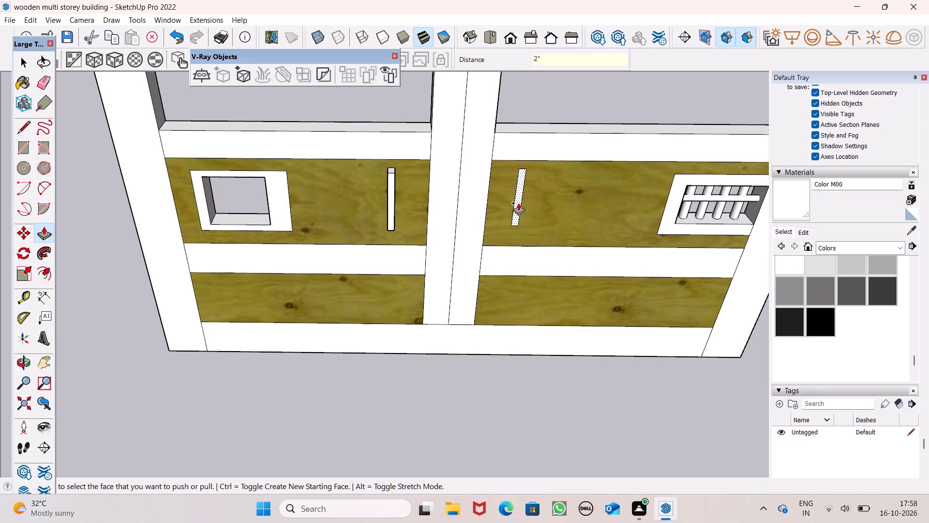
left_click_drag(518, 203, 519, 218)
key("2")
key("shift+quotedbl")
key("Return")
Extend the left leaf's handle upward to the upper plywood band, undoing one pull and finishing with about 1' 3 9/16".
scroll(446, 200, "down", 3)
middle_click_drag(405, 249, 301, 277)
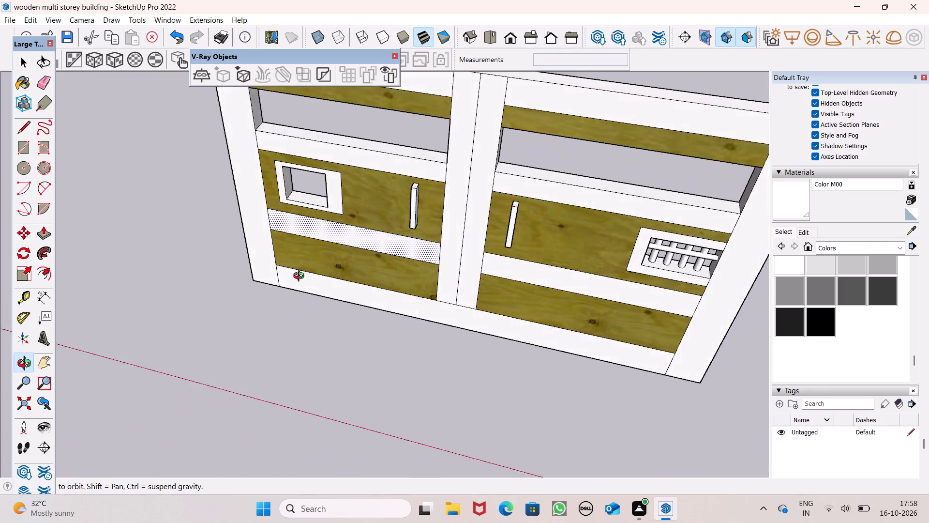
middle_click_drag(301, 277, 233, 267)
scroll(424, 186, "up", 2)
middle_click_drag(460, 213, 523, 185)
scroll(460, 213, "up", 1)
scroll(469, 231, "down", 6)
scroll(457, 118, "up", 6)
scroll(455, 138, "down", 9)
scroll(454, 199, "up", 1)
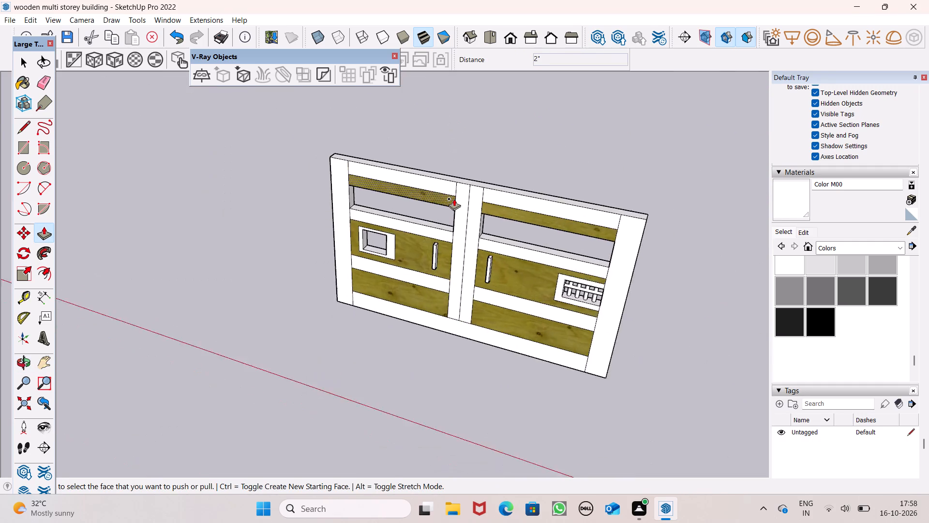
scroll(454, 199, "up", 4)
scroll(428, 250, "up", 5)
left_click_drag(427, 274, 428, 191)
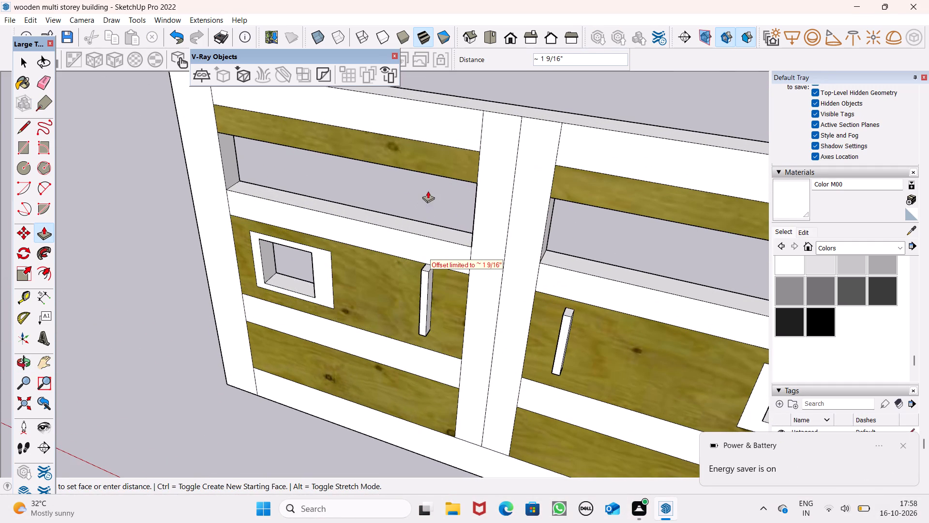
left_click_drag(428, 191, 438, 186)
left_click_drag(426, 265, 426, 265)
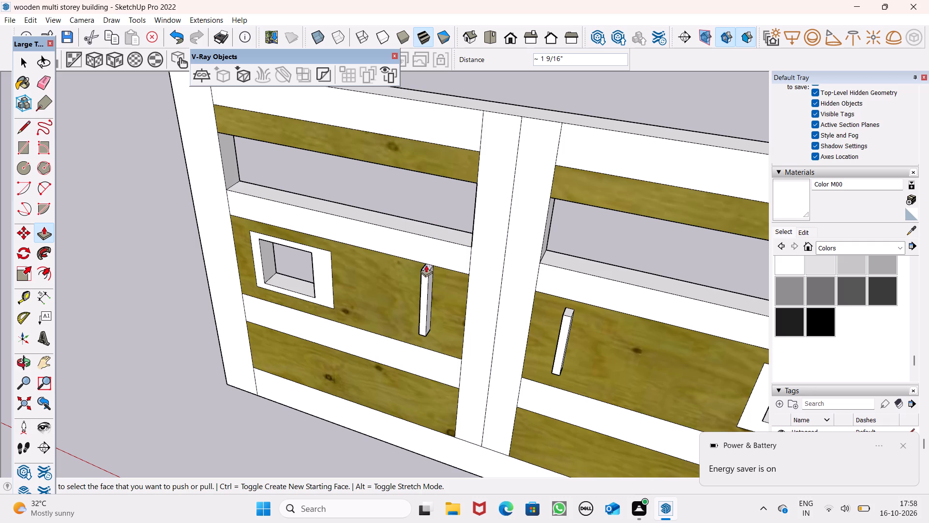
left_click_drag(426, 265, 435, 198)
left_click_drag(426, 237, 433, 196)
key("ctrl+z")
scroll(422, 242, "up", 3)
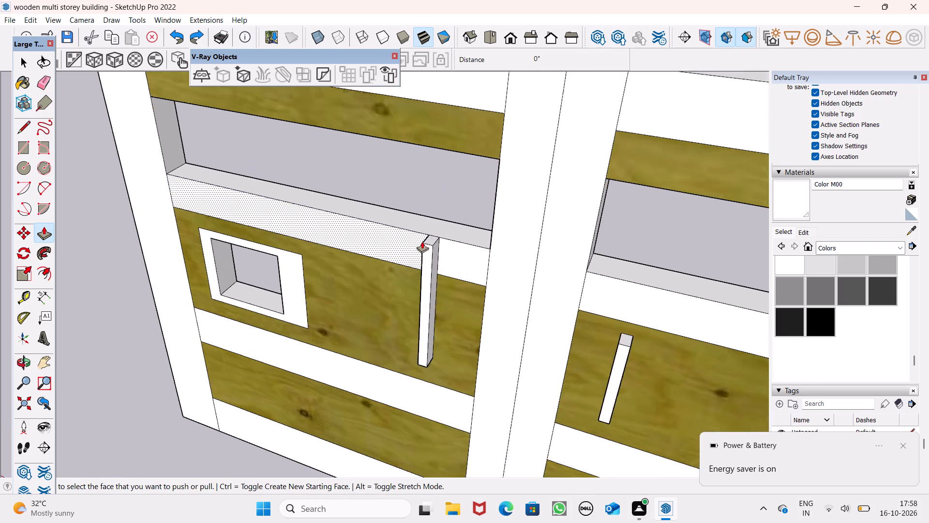
scroll(422, 241, "up", 3)
left_click_drag(433, 236, 443, 133)
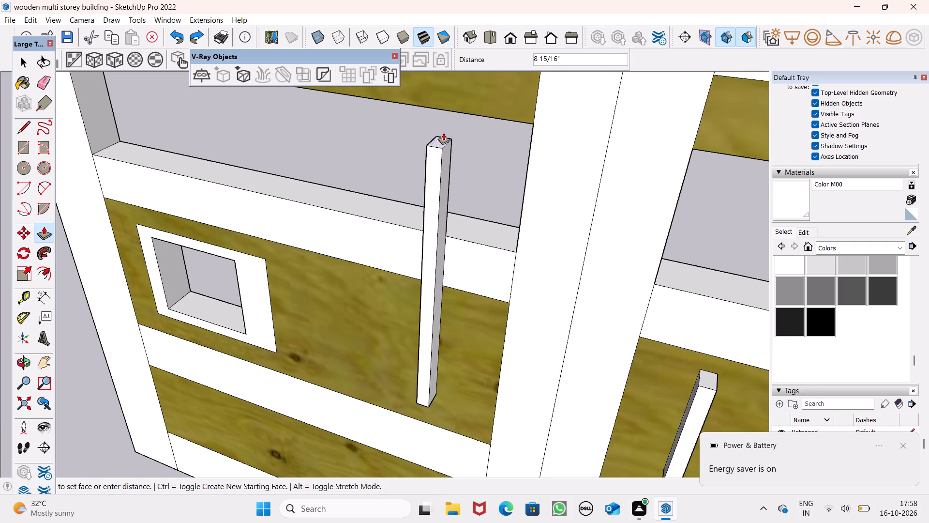
left_click_drag(443, 133, 460, 66)
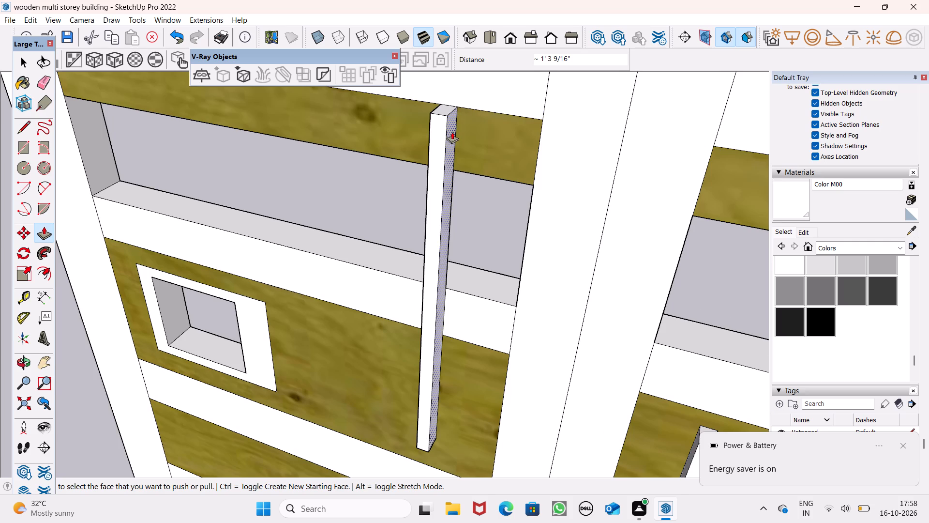
Extend the right leaf's handle upward in successive pulls until its top is level with the left handle's top.
scroll(452, 132, "down", 3)
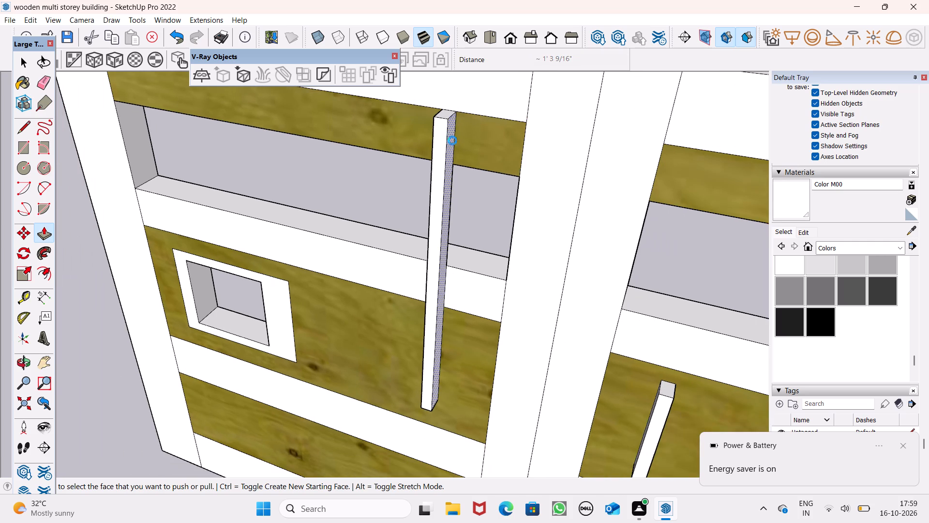
scroll(463, 150, "down", 4)
middle_click_drag(498, 157, 528, 81)
scroll(524, 131, "down", 1)
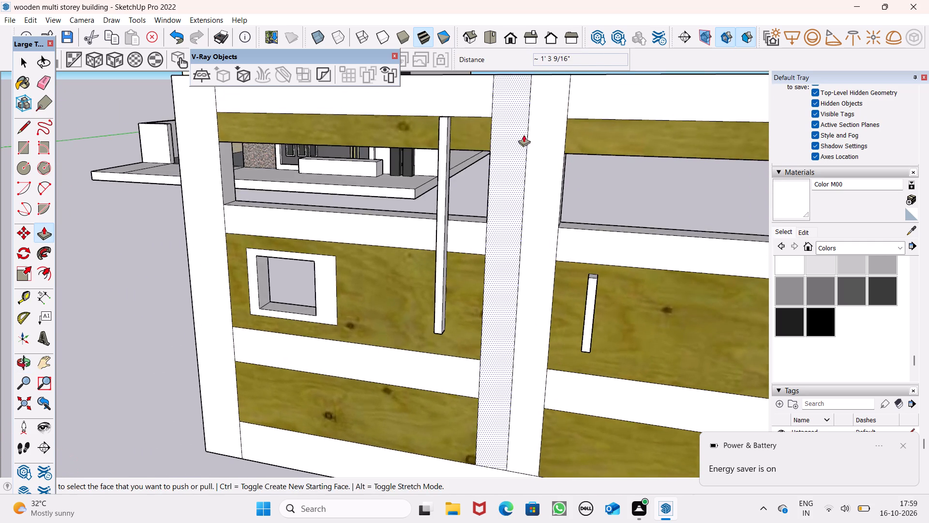
scroll(524, 135, "down", 2)
middle_click_drag(567, 193, 389, 294)
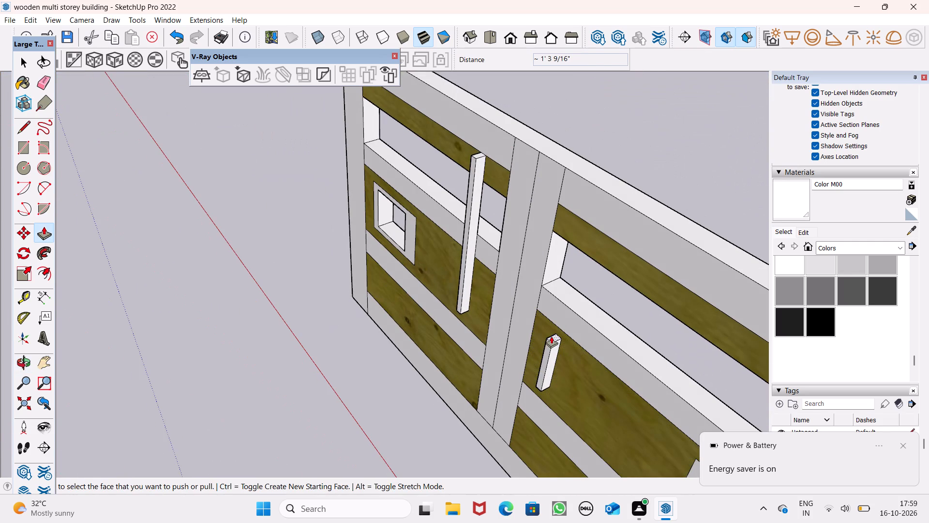
left_click_drag(551, 336, 575, 279)
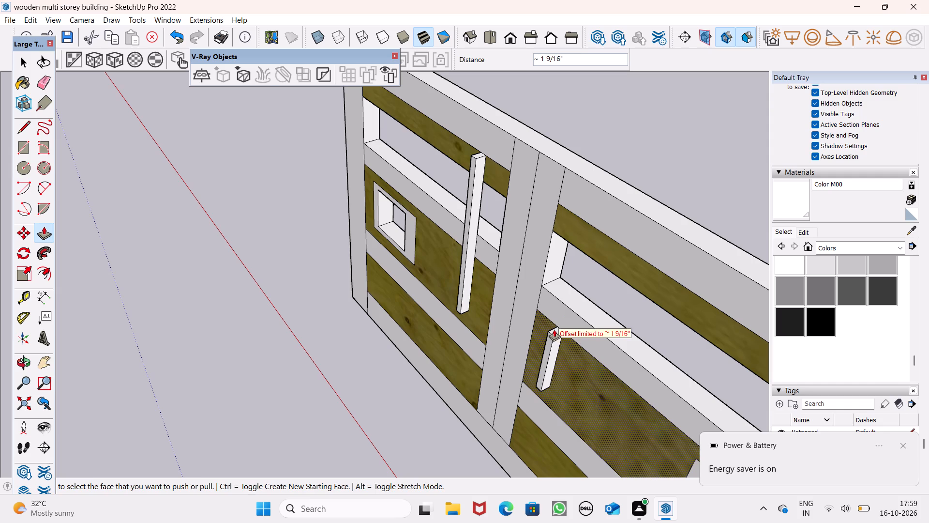
left_click_drag(554, 329, 584, 266)
left_click_drag(562, 308, 562, 307)
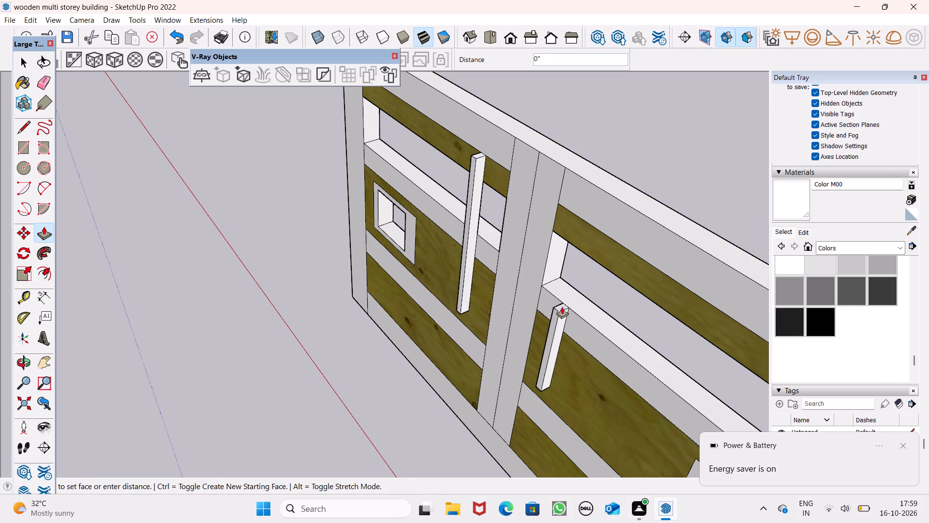
left_click_drag(562, 307, 480, 165)
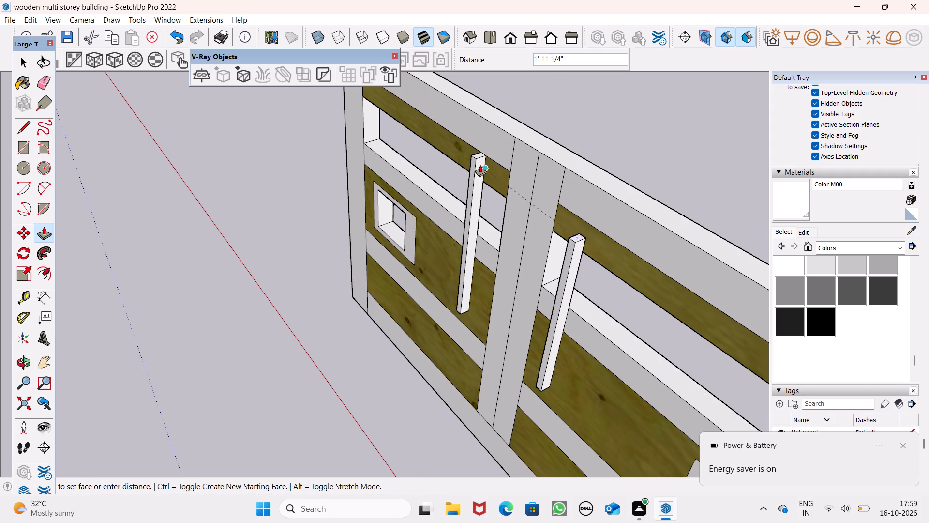
left_click_drag(480, 165, 478, 155)
Examine the whole gate with its two tall handles beside the house front.
scroll(477, 166, "down", 6)
middle_click_drag(576, 169, 686, 109)
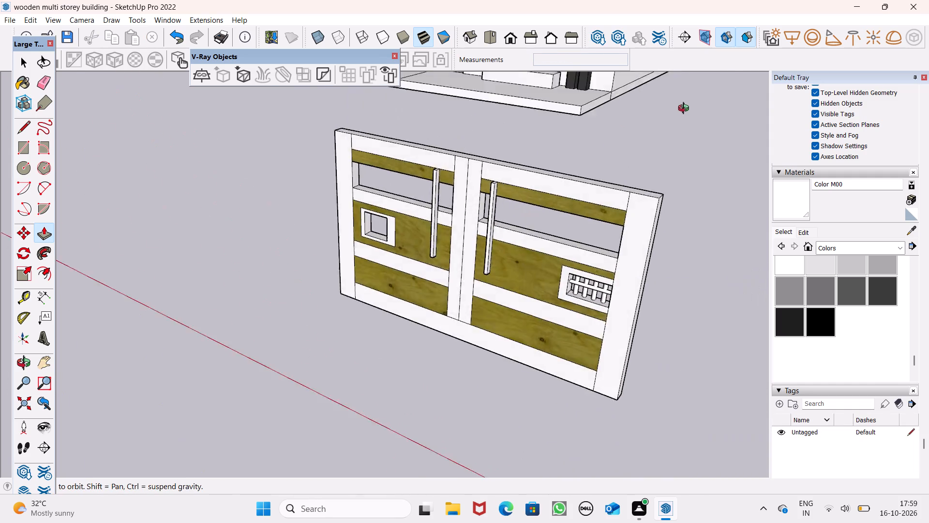
middle_click_drag(686, 109, 724, 81)
key("space")
scroll(703, 121, "down", 2)
middle_click_drag(671, 140, 695, 121)
scroll(658, 178, "down", 2)
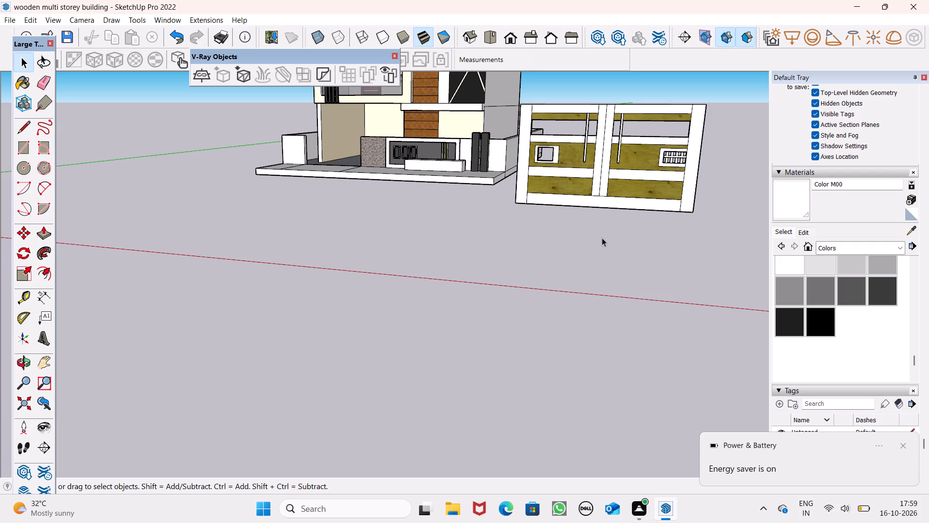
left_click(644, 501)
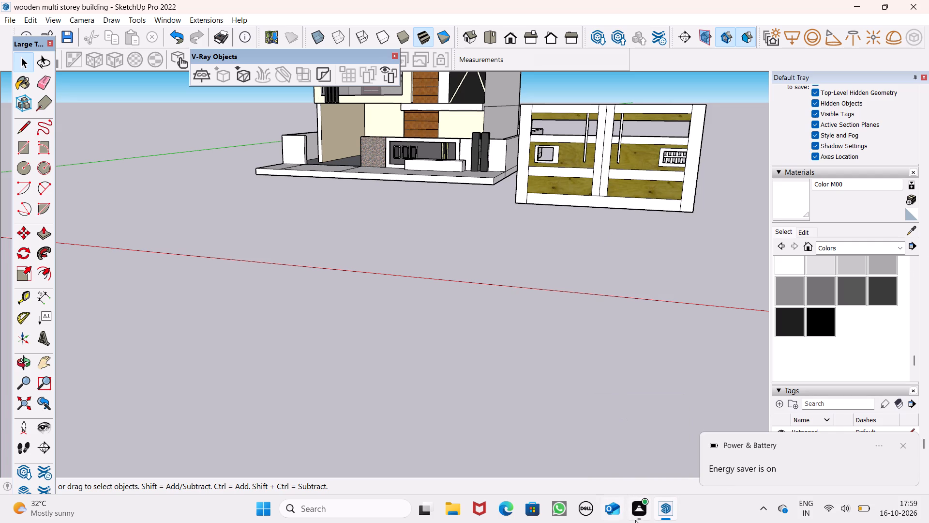
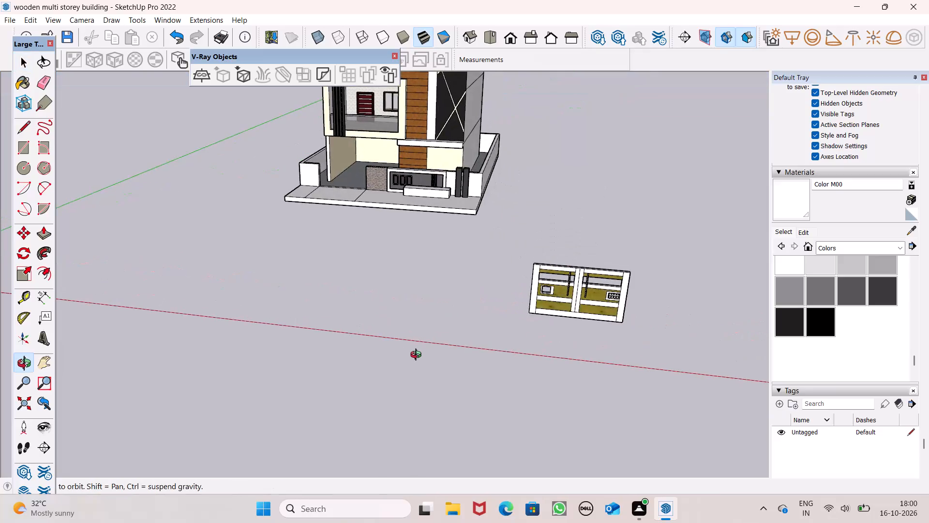
Make the whole two-leaf gate, including its frame, panels, cut-outs and handles, into one group.
scroll(500, 310, "up", 2)
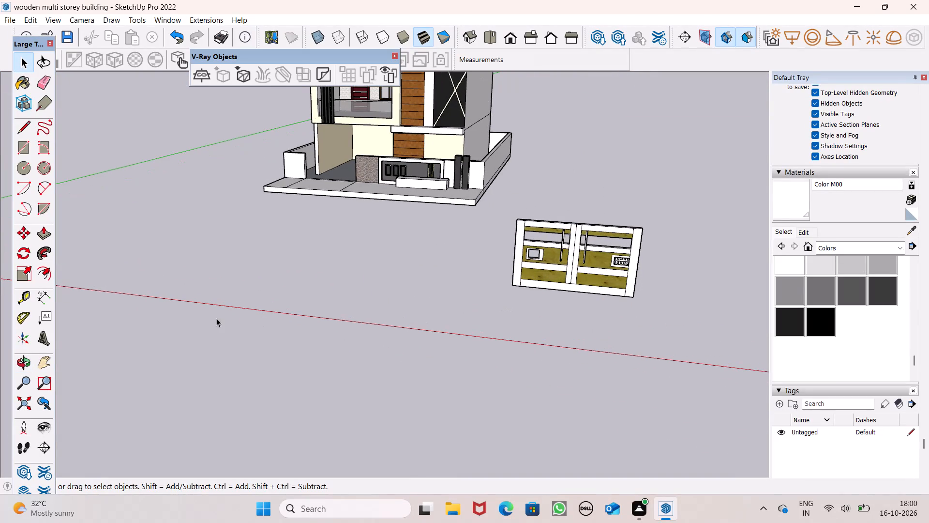
scroll(189, 324, "down", 5)
middle_click_drag(190, 345, 252, 346)
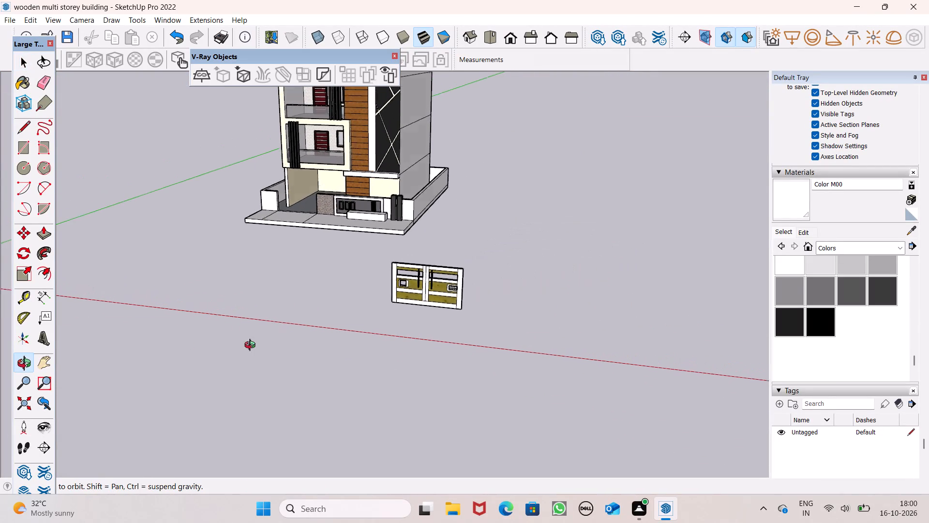
middle_click_drag(252, 346, 310, 309)
scroll(622, 230, "up", 6)
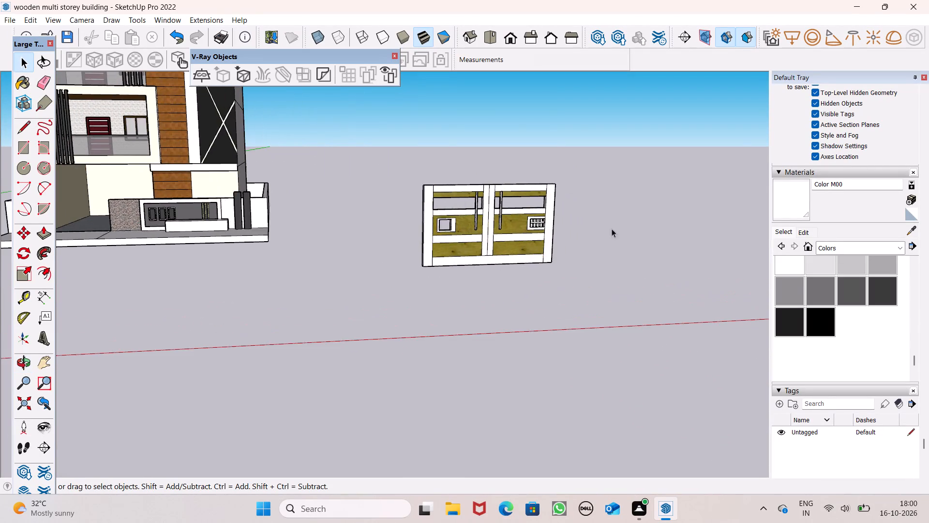
scroll(569, 224, "up", 4)
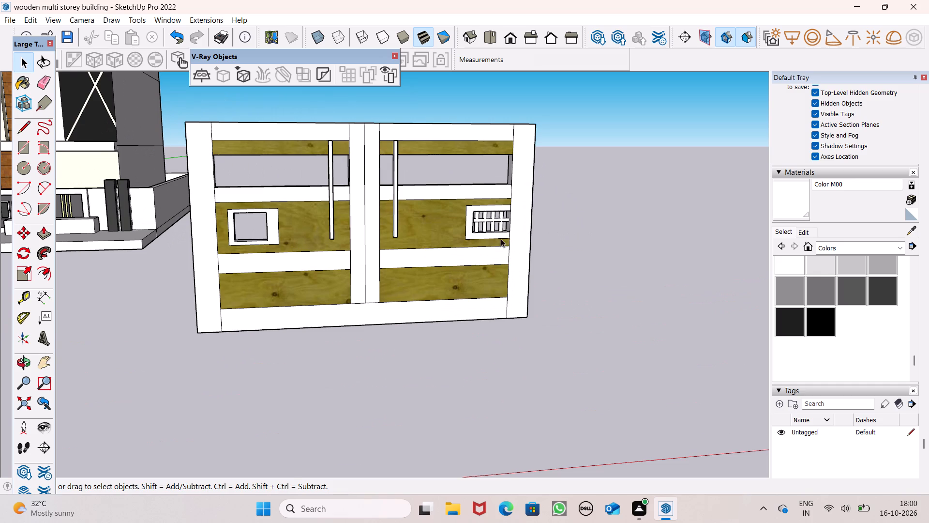
scroll(501, 240, "down", 1)
triple_click(413, 272)
triple_click(413, 271)
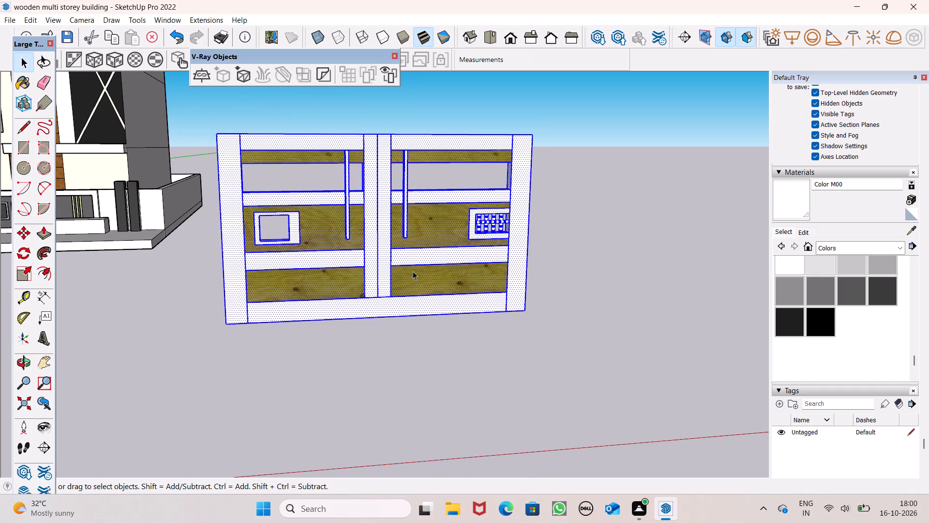
right_click(413, 271)
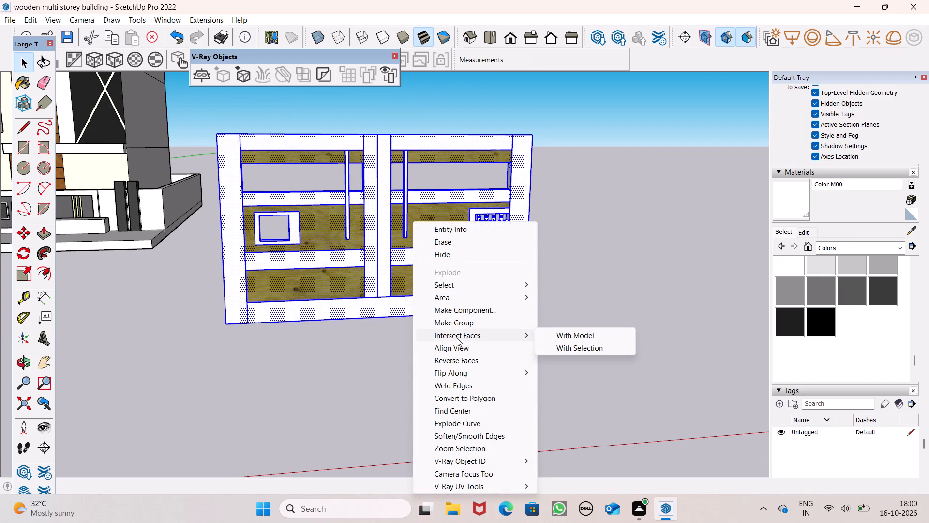
left_click(454, 324)
Move the gate group from beside the house to the driveway opening in the front boundary wall.
scroll(472, 308, "down", 9)
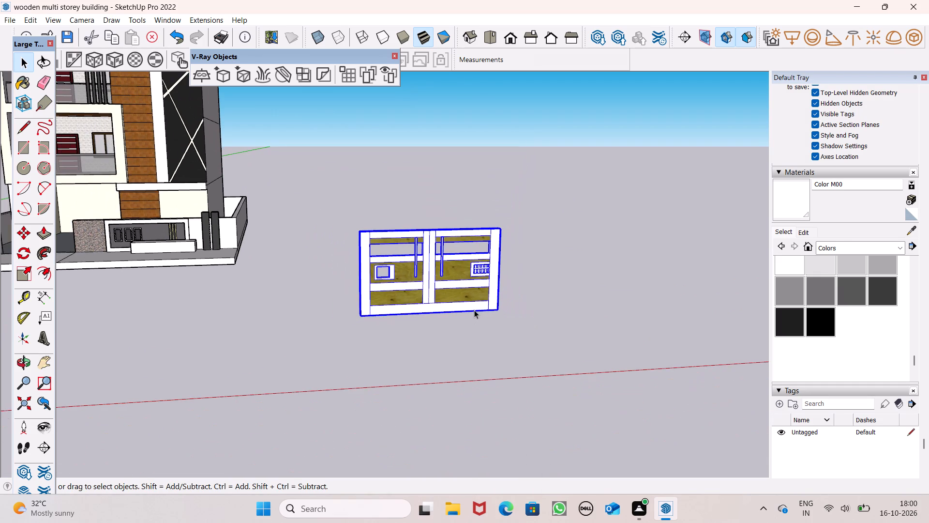
key("m")
key("Return")
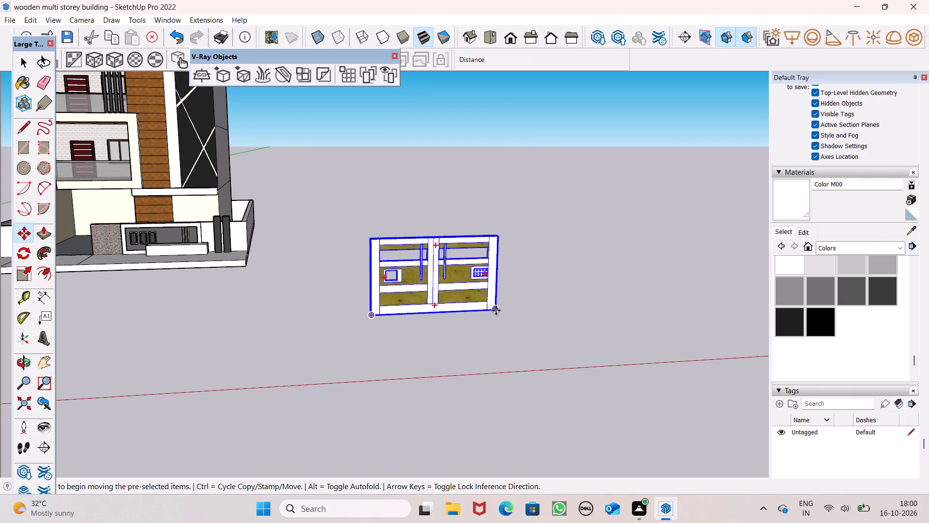
left_click_drag(496, 310, 120, 253)
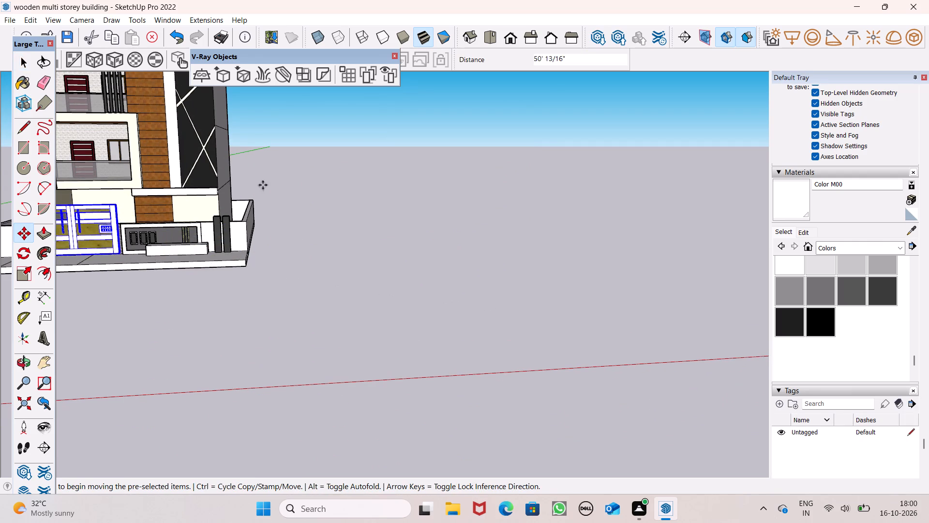
scroll(263, 185, "down", 7)
scroll(73, 161, "up", 9)
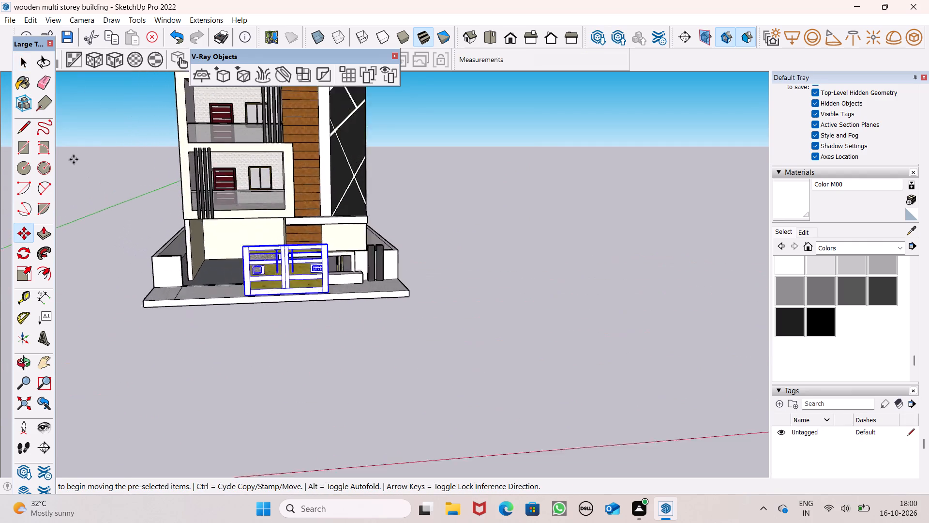
scroll(74, 159, "up", 3)
scroll(133, 210, "down", 1)
scroll(262, 219, "down", 1)
scroll(262, 222, "up", 2)
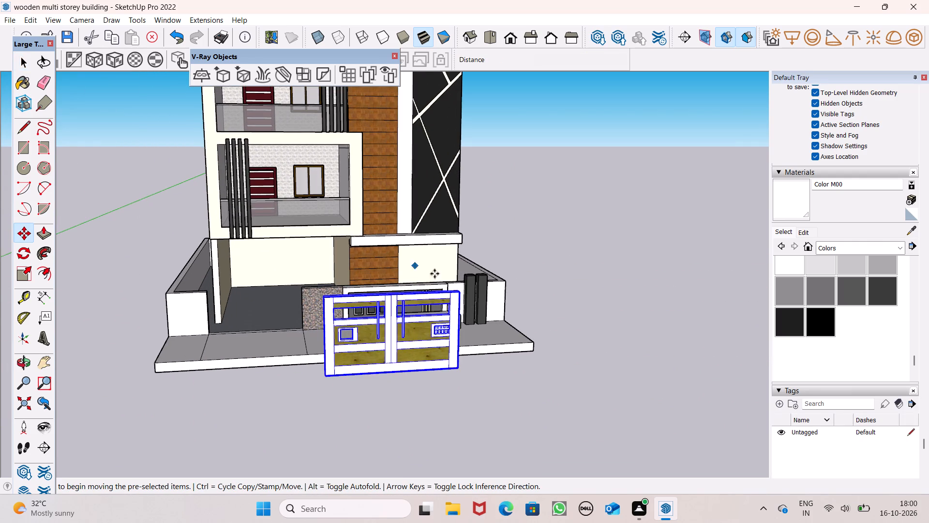
left_click_drag(456, 370, 305, 327)
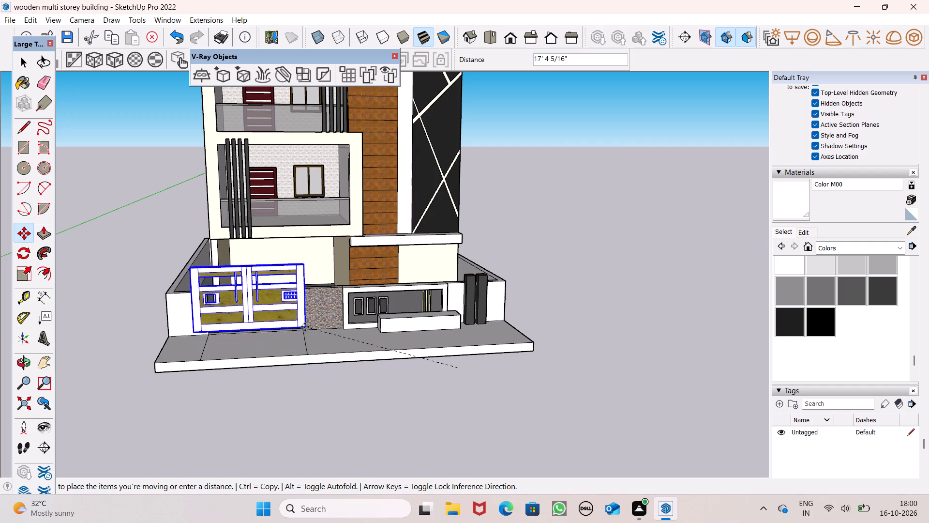
left_click_drag(305, 327, 298, 324)
Align the gate's lower corner with the bottom corner of the stone-clad wall beside the driveway opening.
scroll(310, 317, "up", 13)
scroll(302, 325, "down", 1)
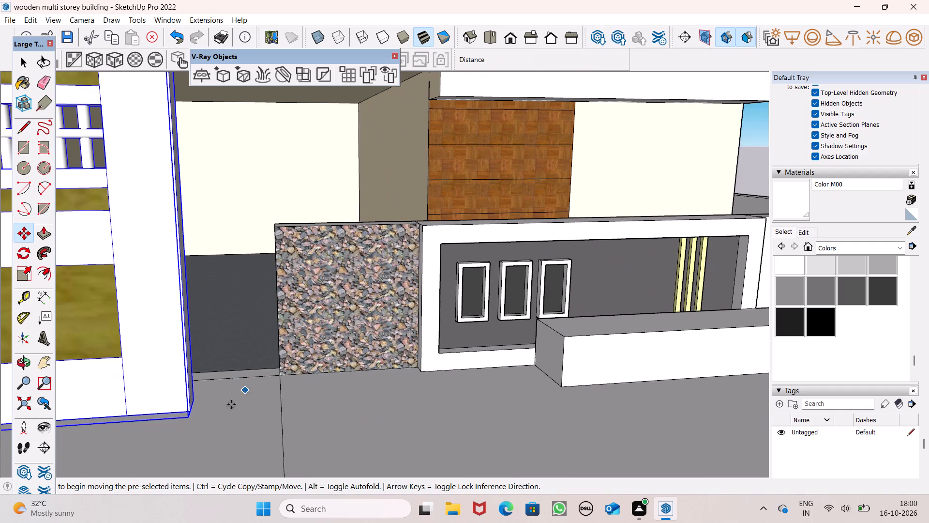
left_click_drag(184, 419, 273, 377)
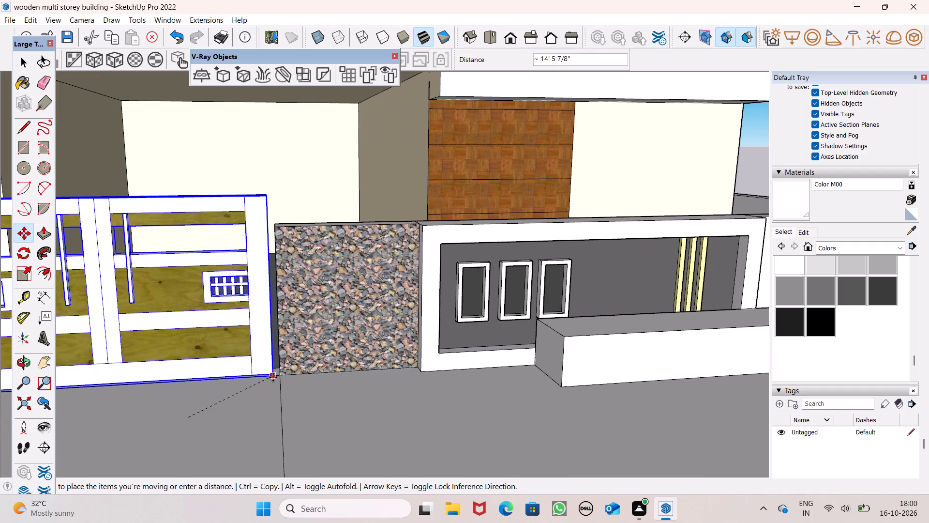
left_click_drag(273, 377, 275, 366)
scroll(273, 368, "up", 8)
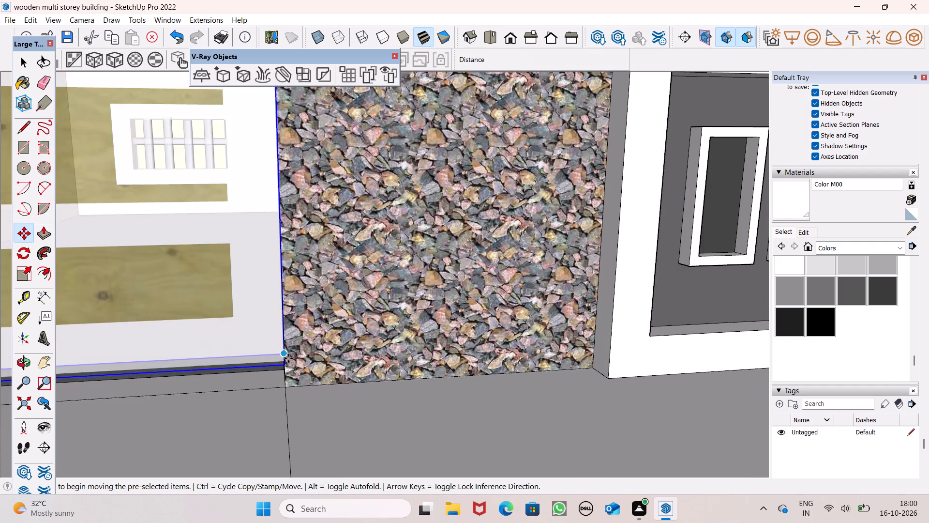
left_click_drag(288, 362, 287, 388)
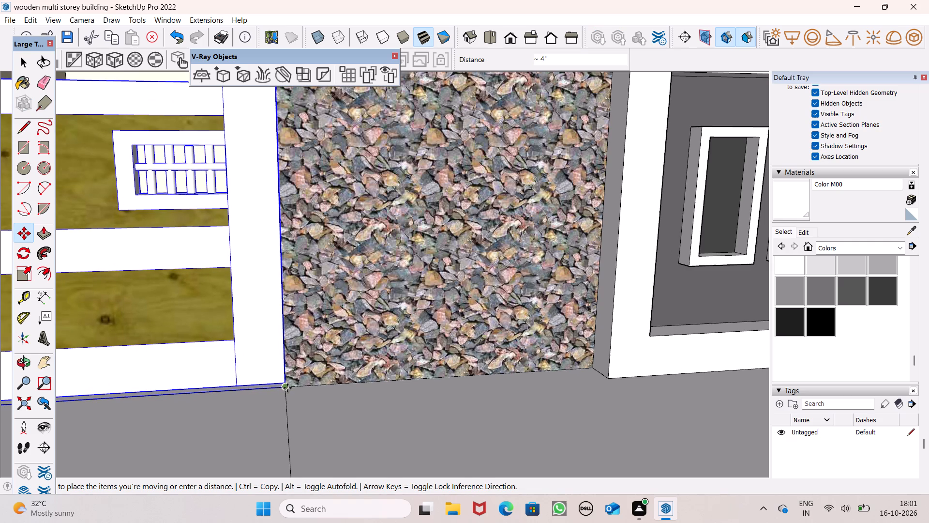
left_click_drag(287, 388, 287, 386)
scroll(288, 385, "up", 17)
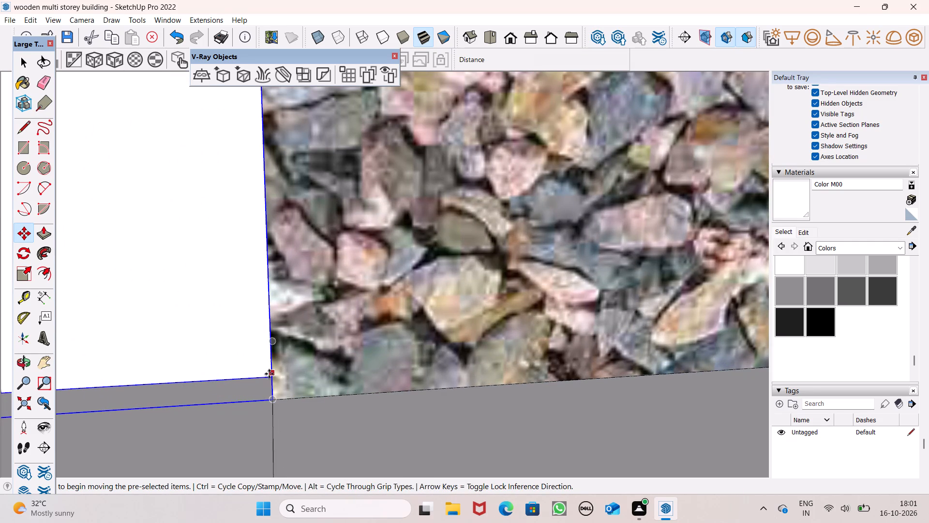
left_click_drag(270, 376, 272, 399)
scroll(350, 266, "down", 6)
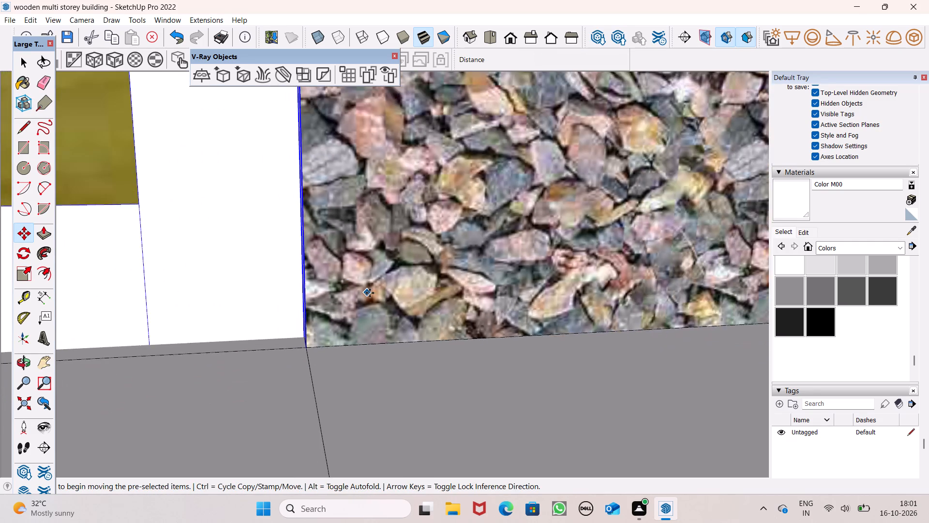
Stretch the gate's width by a factor of about 1.06 to reach the plain white boundary wall.
scroll(377, 305, "down", 19)
scroll(394, 322, "down", 6)
middle_click_drag(396, 326, 405, 326)
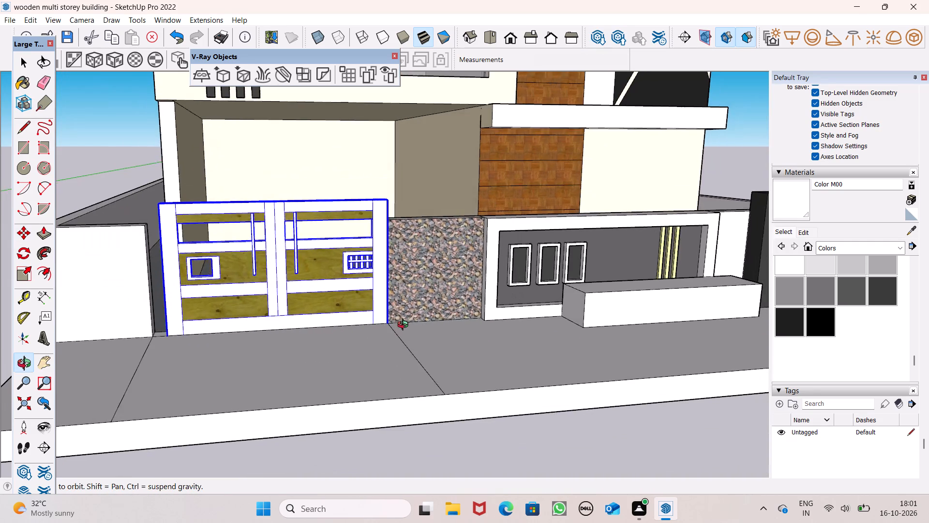
middle_click_drag(405, 326, 431, 331)
left_click(27, 273)
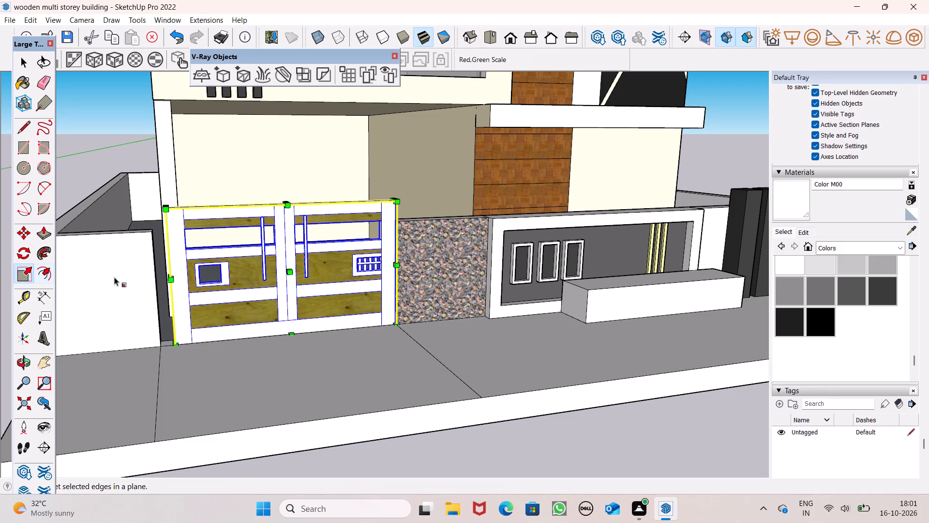
middle_click_drag(169, 295, 241, 325)
scroll(236, 327, "up", 2)
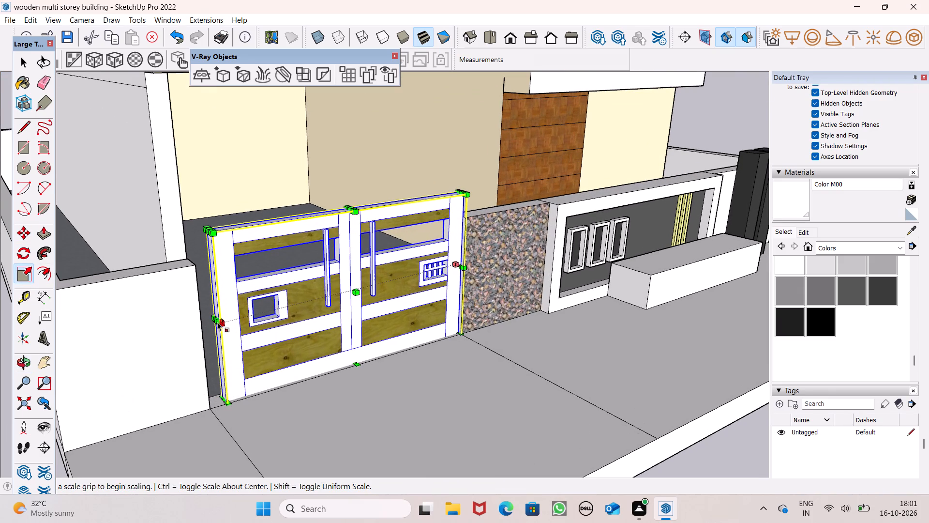
left_click_drag(214, 319, 199, 325)
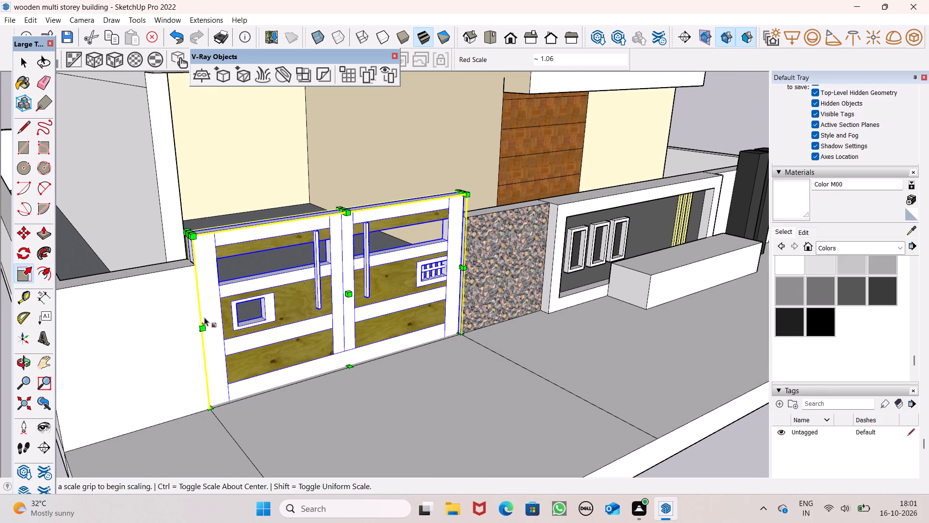
Scale the gate's height down to about 0.92 so its top sits nearer the adjoining wall's top, and deselect it.
scroll(205, 274, "down", 4)
middle_click_drag(284, 292, 242, 313)
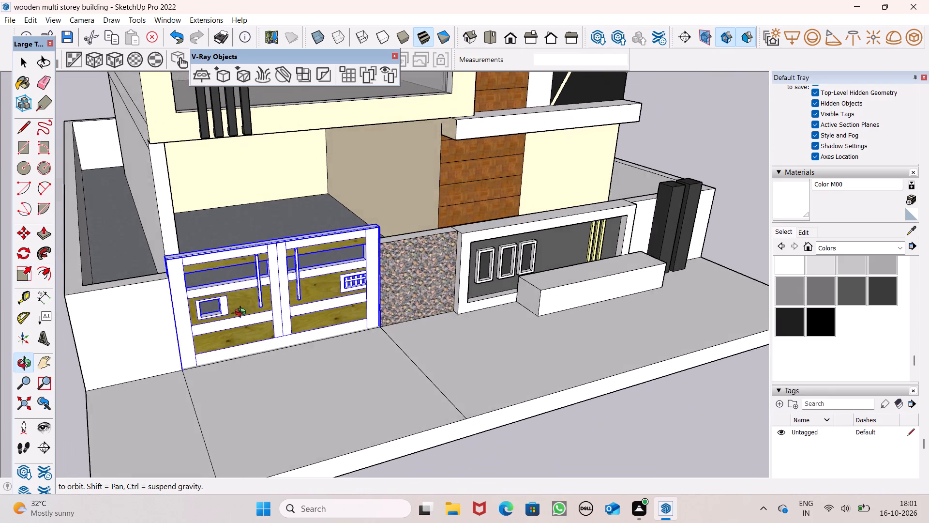
middle_click_drag(242, 313, 237, 317)
scroll(341, 231, "up", 3)
scroll(258, 237, "up", 5)
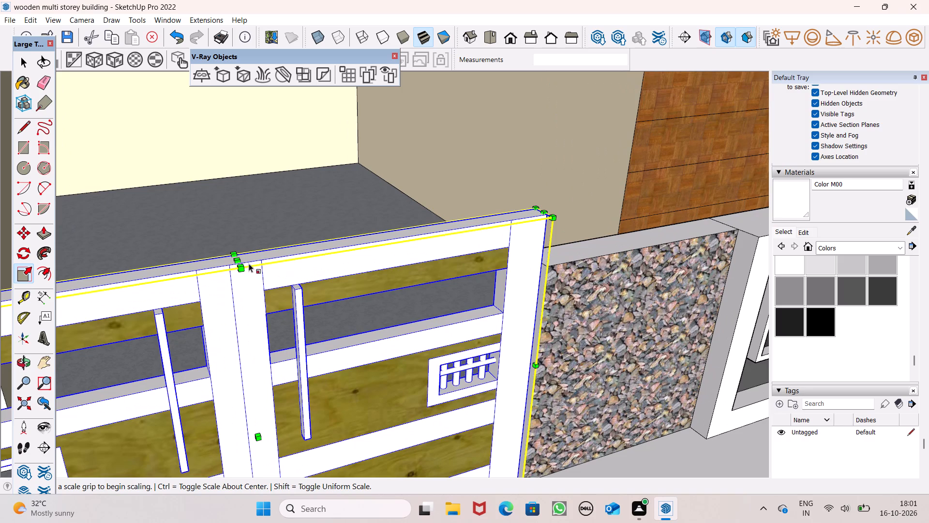
left_click_drag(233, 268, 243, 311)
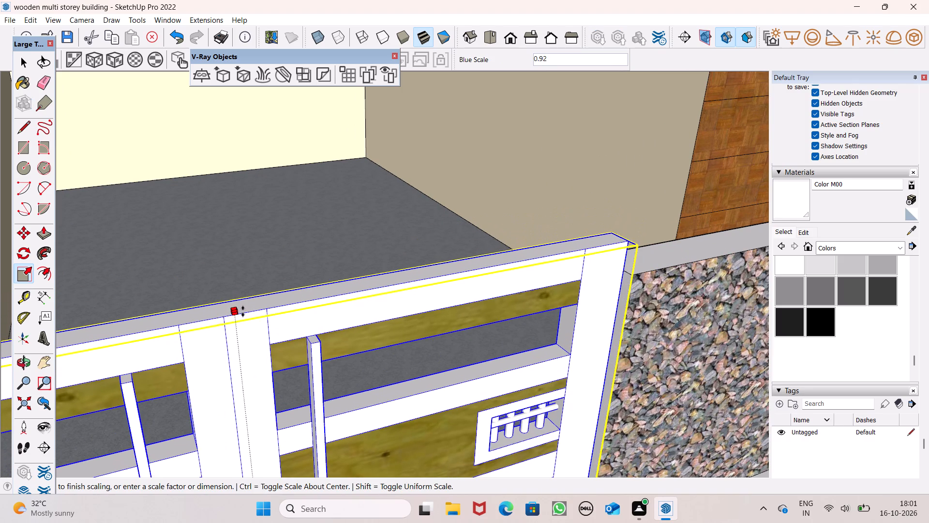
left_click_drag(243, 311, 243, 314)
scroll(238, 242, "down", 6)
middle_click_drag(272, 269, 118, 194)
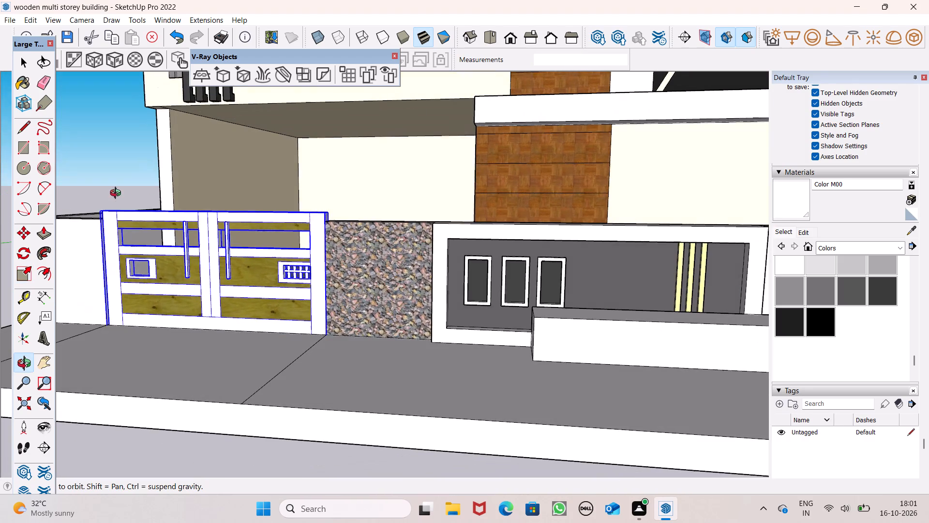
middle_click_drag(118, 194, 119, 194)
key("space")
left_click(102, 149)
scroll(125, 195, "down", 2)
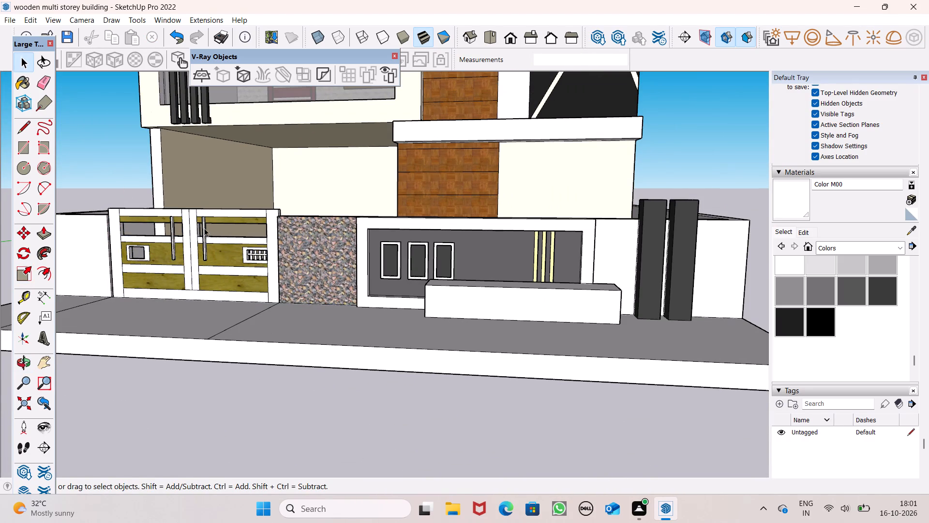
Draw an upright rectangle about 2' 1/16" by 10 1/4" on the white boundary wall beside the gate.
middle_click_drag(204, 229, 355, 265)
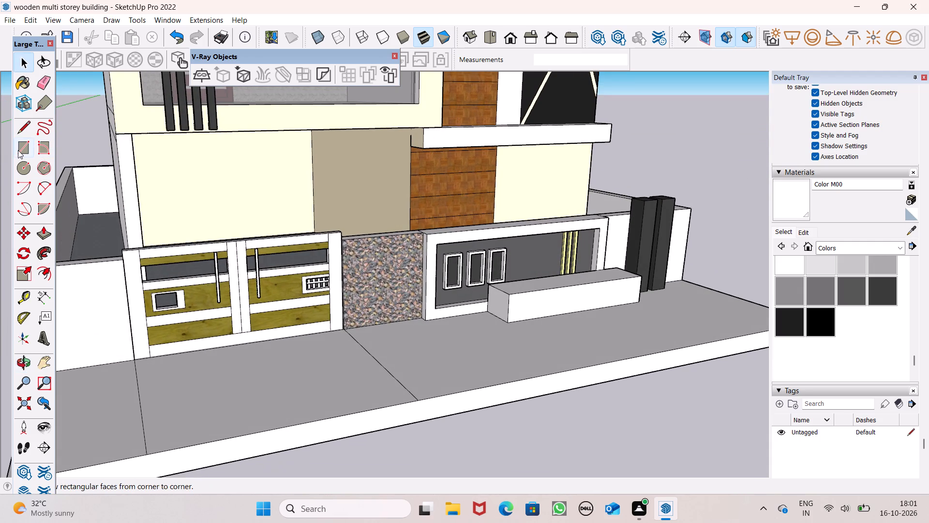
left_click(18, 150)
scroll(280, 150, "down", 4)
scroll(174, 231, "up", 5)
middle_click_drag(225, 256, 191, 242)
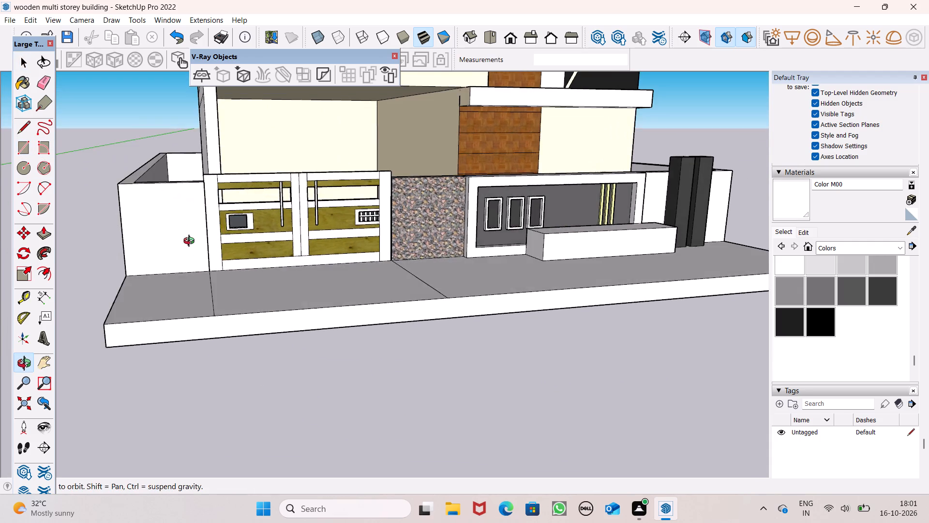
middle_click_drag(191, 242, 191, 241)
scroll(181, 234, "up", 4)
left_click(144, 198)
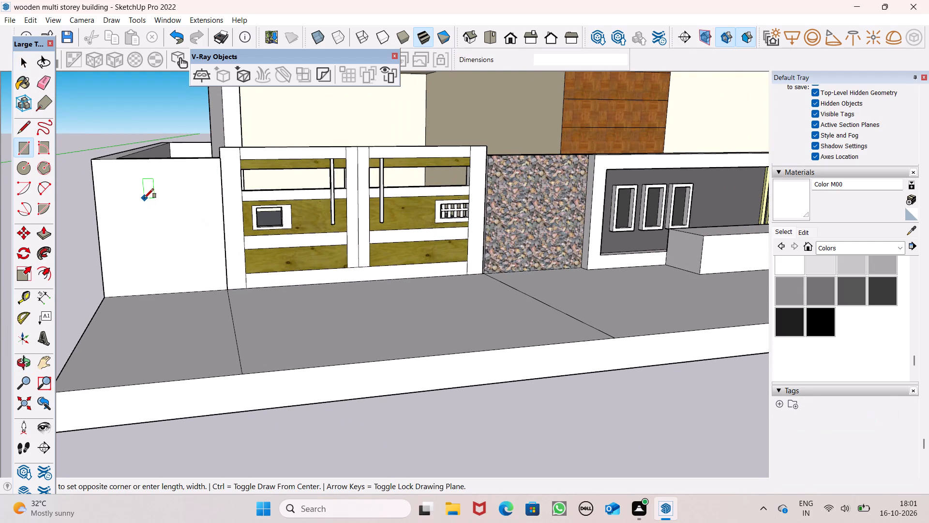
left_click(173, 251)
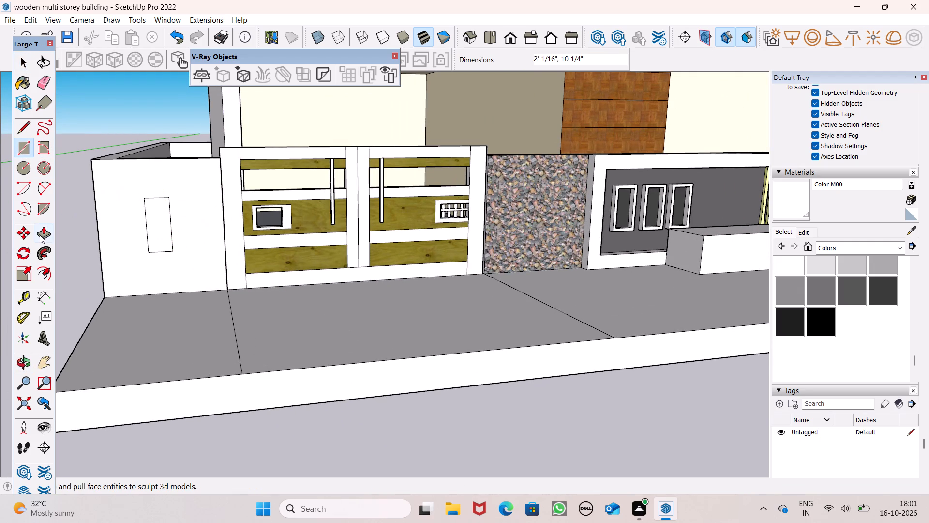
Push the upright rectangle about 1' 8 5/8" into the white boundary wall.
left_click(45, 230)
left_click_drag(156, 234, 158, 227)
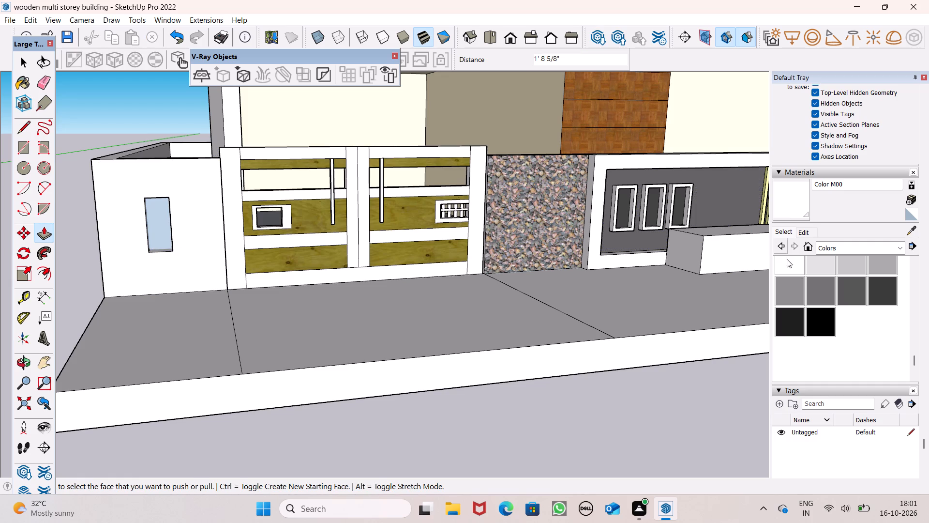
Paint the back, side, bottom and top faces of the upright recess beside the gate with Color E01.
scroll(801, 277, "up", 5)
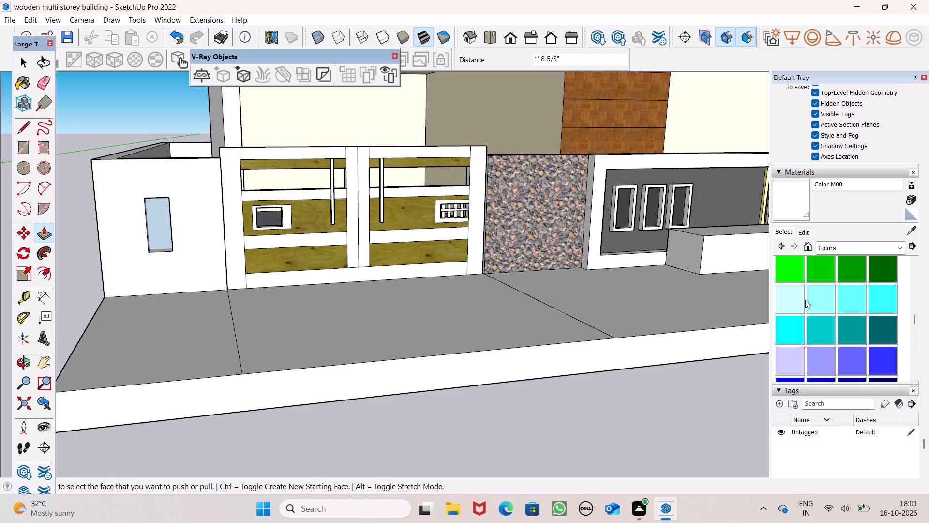
scroll(805, 300, "up", 2)
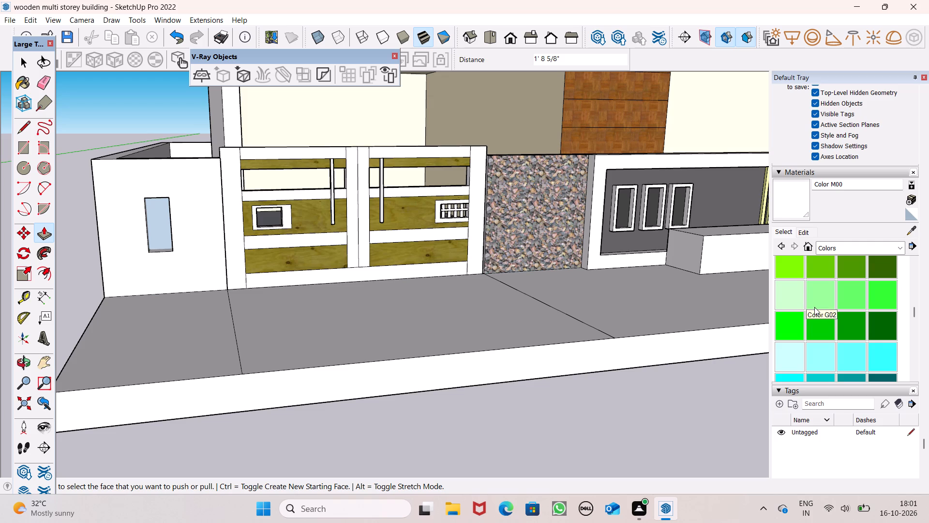
scroll(855, 315, "up", 2)
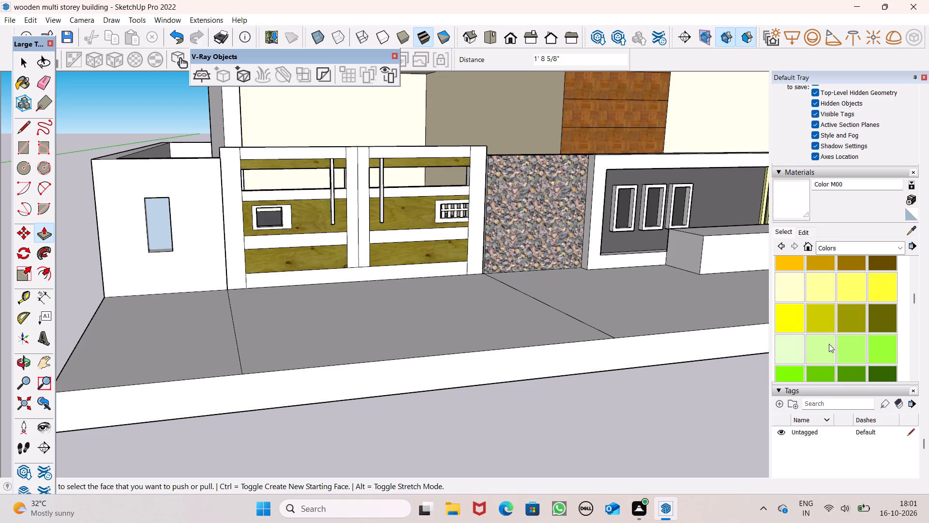
left_click(796, 292)
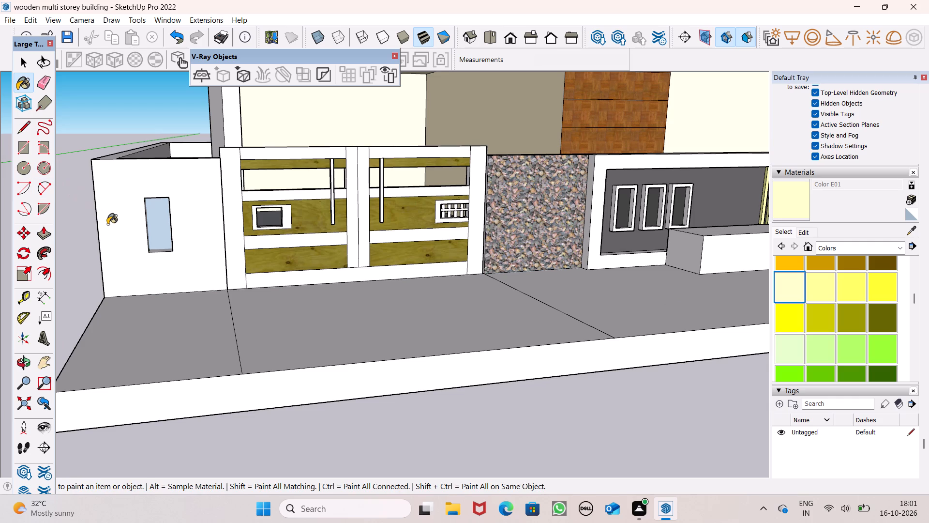
scroll(107, 224, "up", 1)
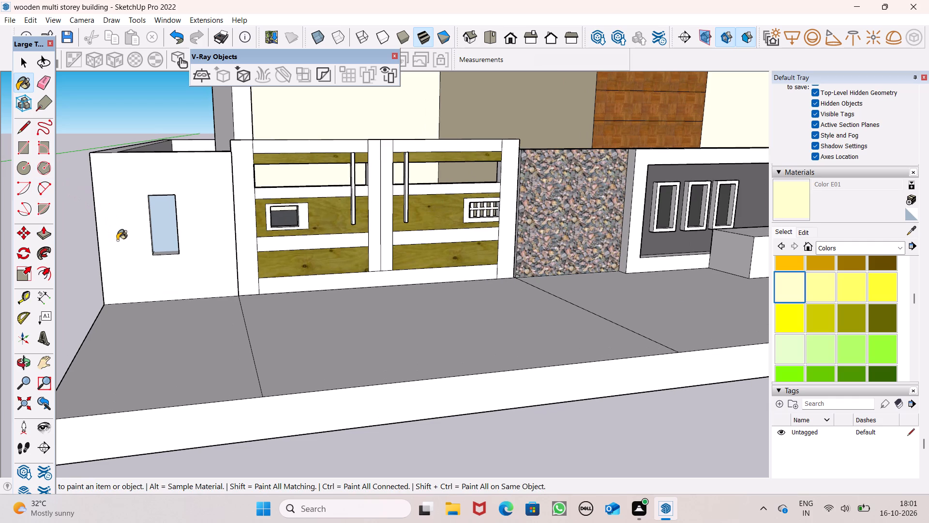
scroll(172, 255, "up", 2)
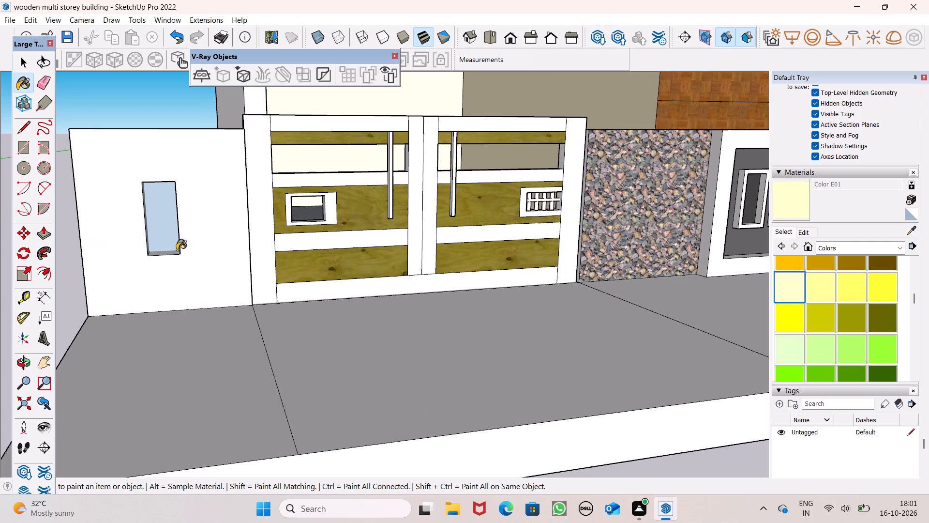
scroll(177, 250, "up", 5)
left_click(156, 221)
middle_click_drag(158, 217, 107, 215)
scroll(108, 230, "up", 2)
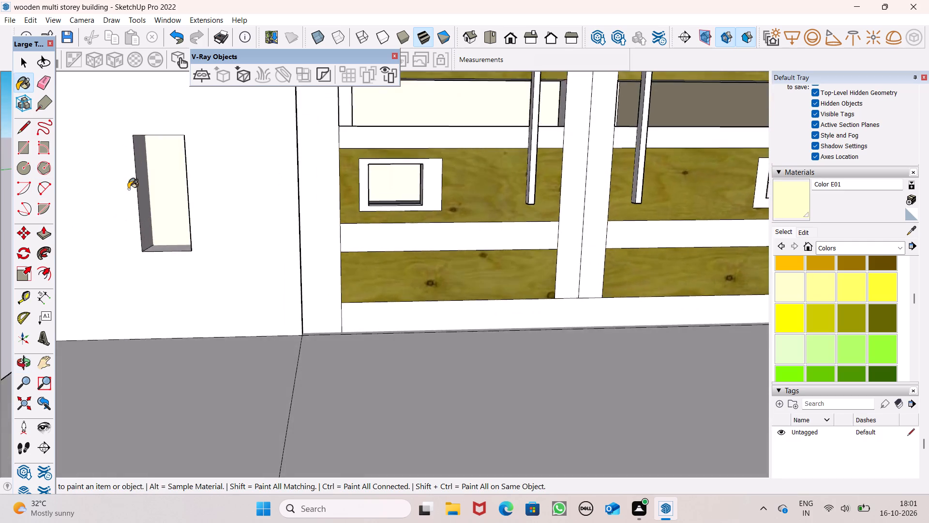
scroll(128, 189, "up", 3)
left_click(140, 185)
middle_click_drag(193, 263, 327, 291)
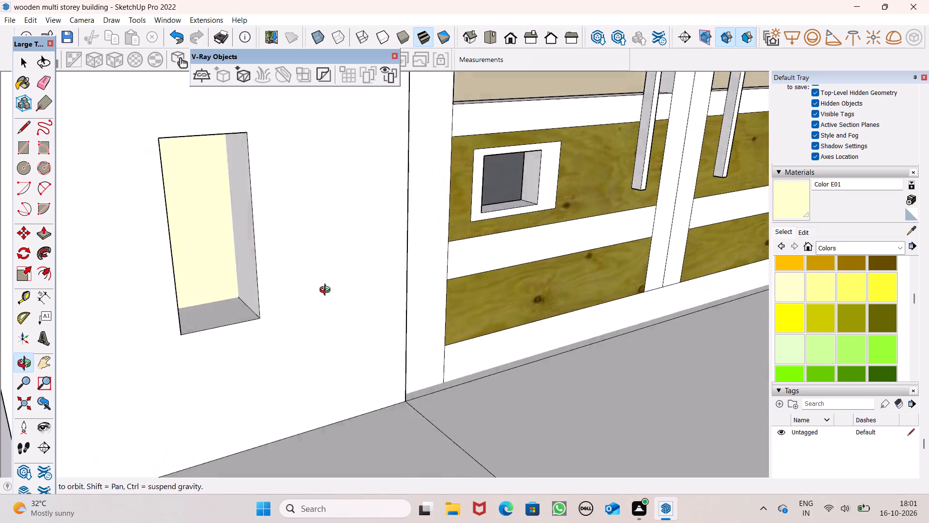
middle_click_drag(327, 291, 330, 286)
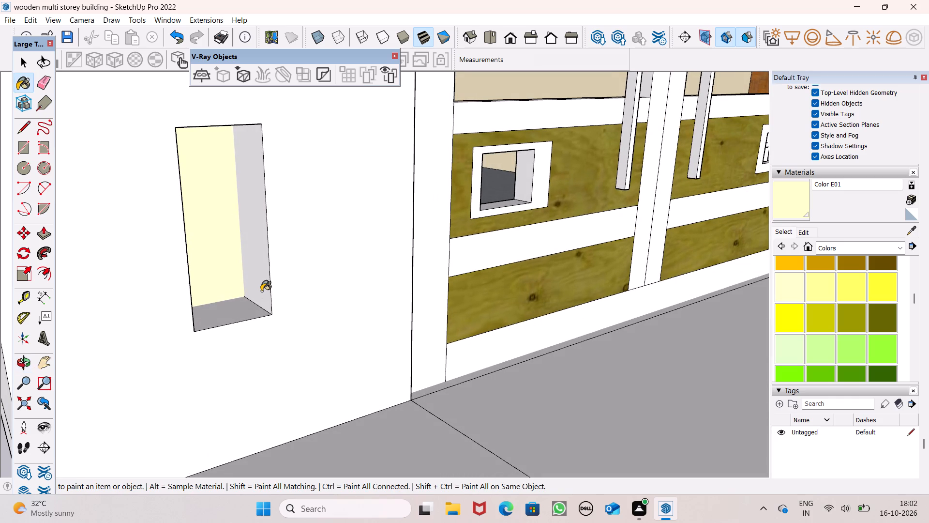
left_click(258, 281)
left_click(247, 299)
middle_click_drag(250, 308, 199, 233)
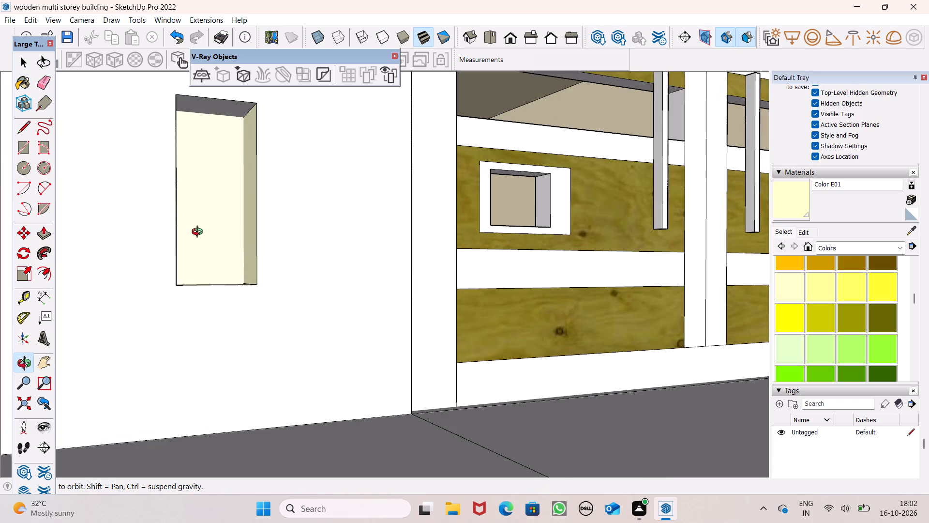
middle_click_drag(199, 233, 202, 223)
left_click_drag(220, 100, 220, 111)
Paint the outer side and front face of the boundary wall holding the recess with Color E01.
scroll(220, 179, "down", 6)
scroll(279, 241, "down", 3)
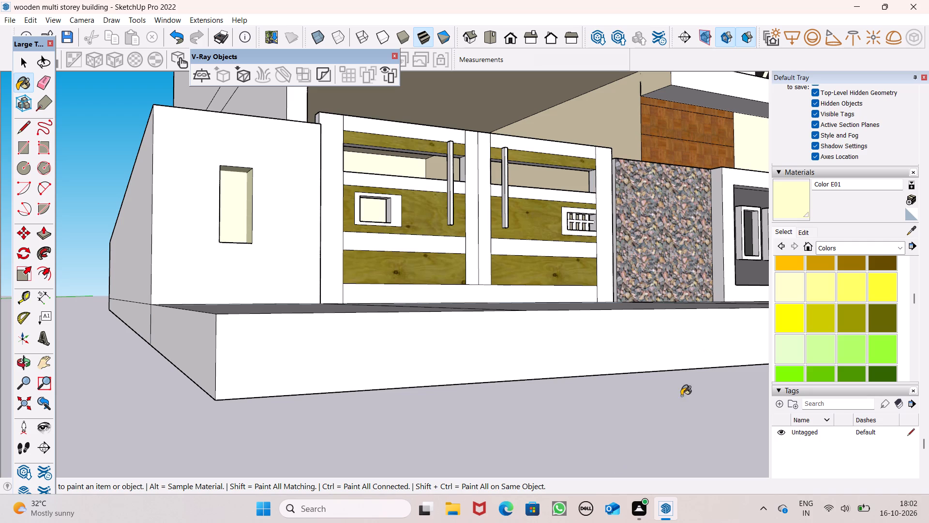
scroll(629, 250, "down", 1)
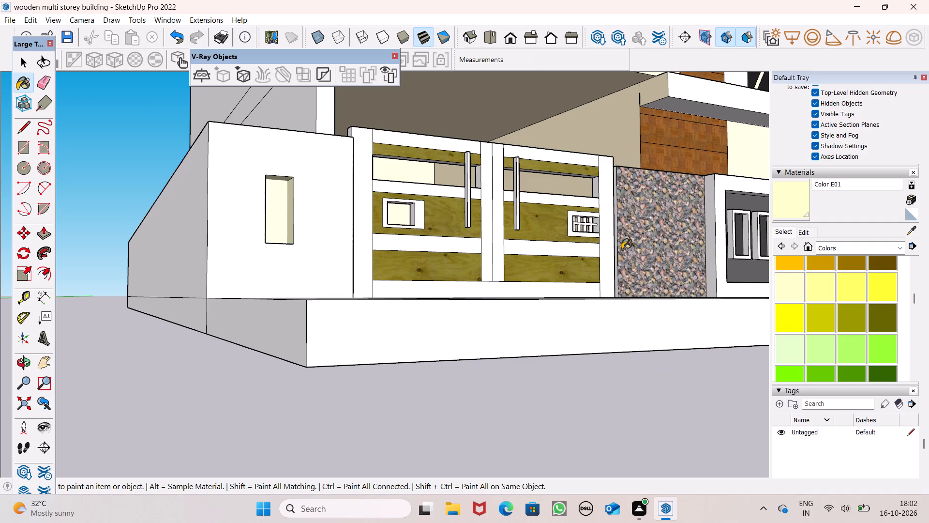
scroll(544, 145, "down", 1)
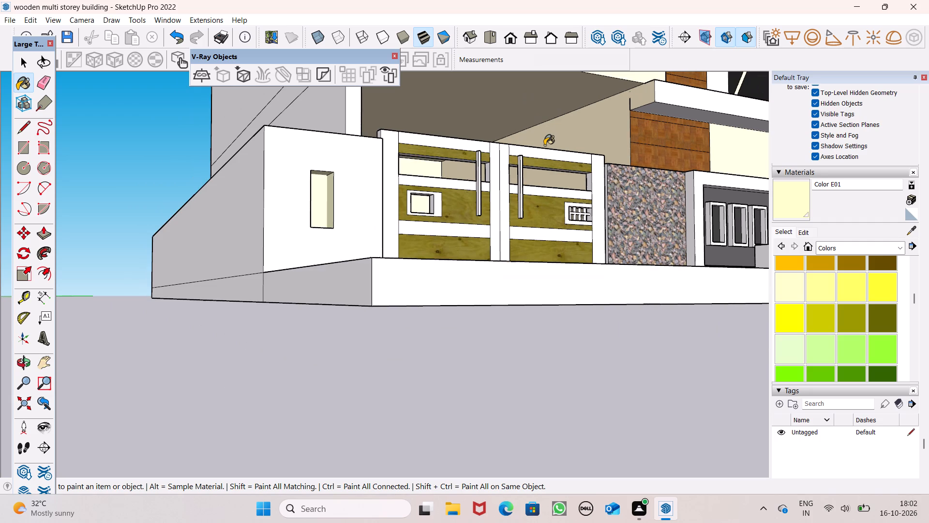
scroll(544, 145, "down", 4)
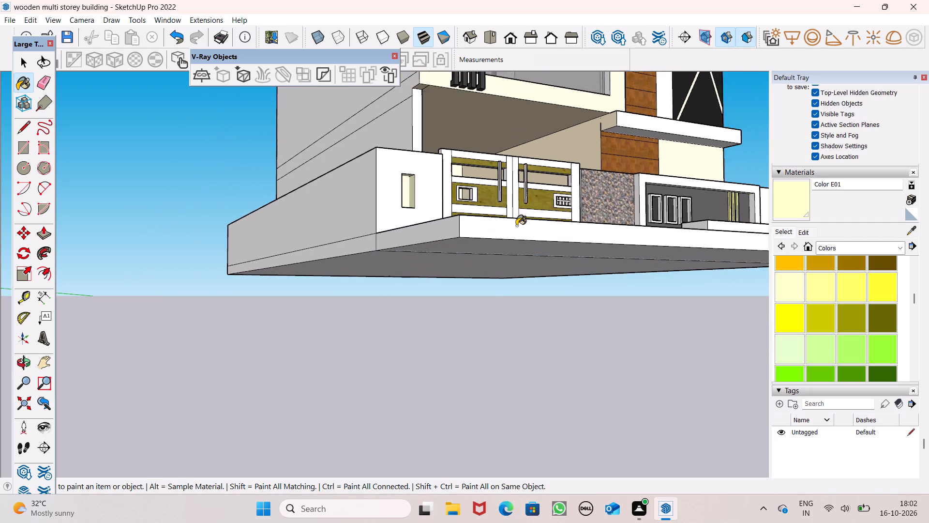
middle_click_drag(511, 237, 478, 284)
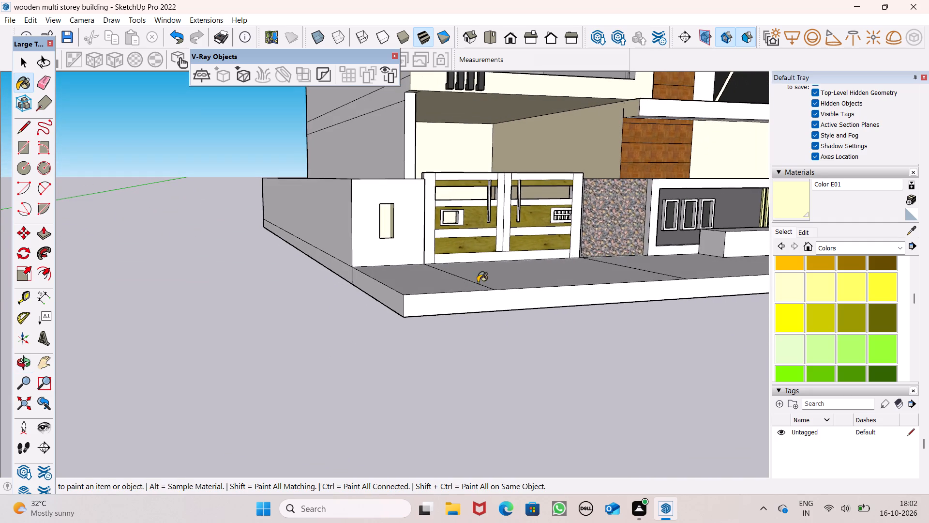
scroll(341, 219, "up", 5)
left_click(345, 211)
left_click(383, 199)
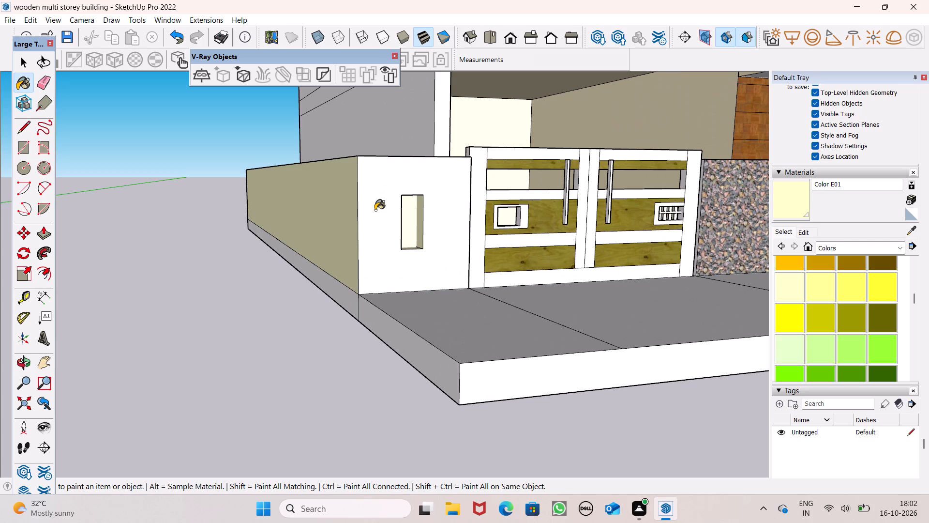
Apply Color E01 to the front boundary wall on both sides of the dark pillars and to its outer side face.
scroll(375, 210, "down", 4)
scroll(304, 203, "down", 3)
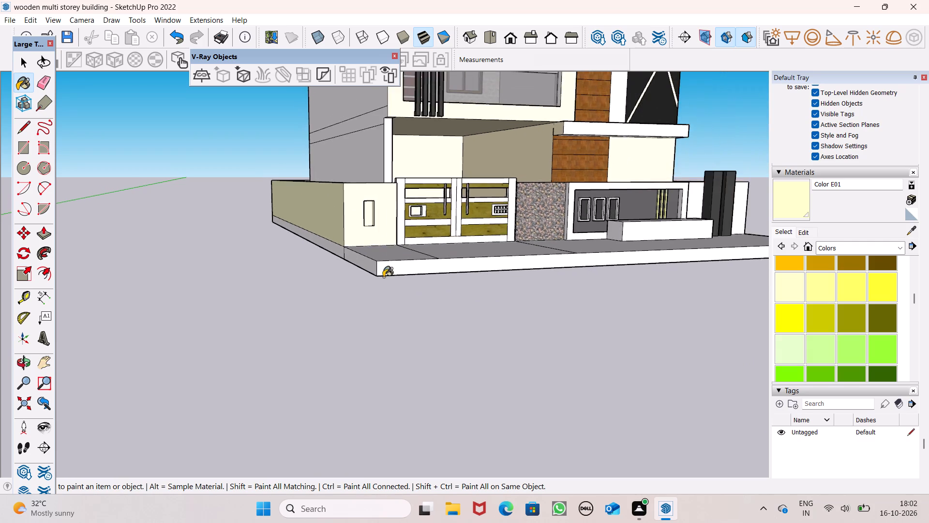
middle_click_drag(383, 277, 100, 279)
left_click(644, 214)
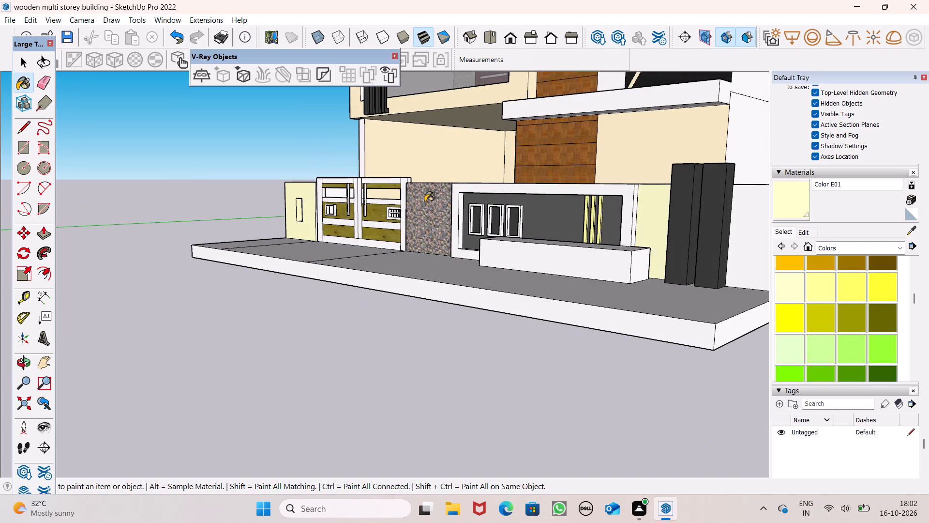
scroll(374, 211, "down", 5)
left_click(574, 216)
left_click(589, 216)
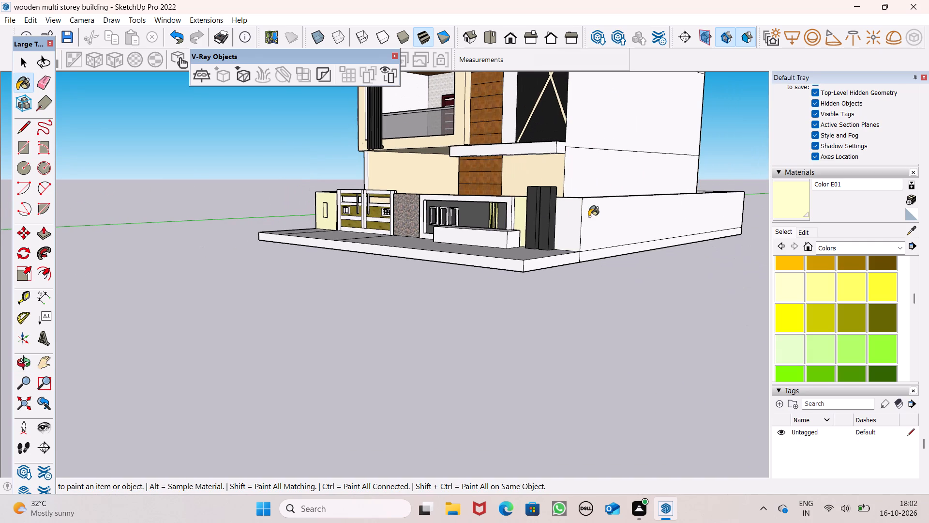
Paint the wall strip between the two dark pillars and the boundary wall's top face with Color E01.
middle_click_drag(579, 233, 704, 226)
scroll(619, 223, "up", 5)
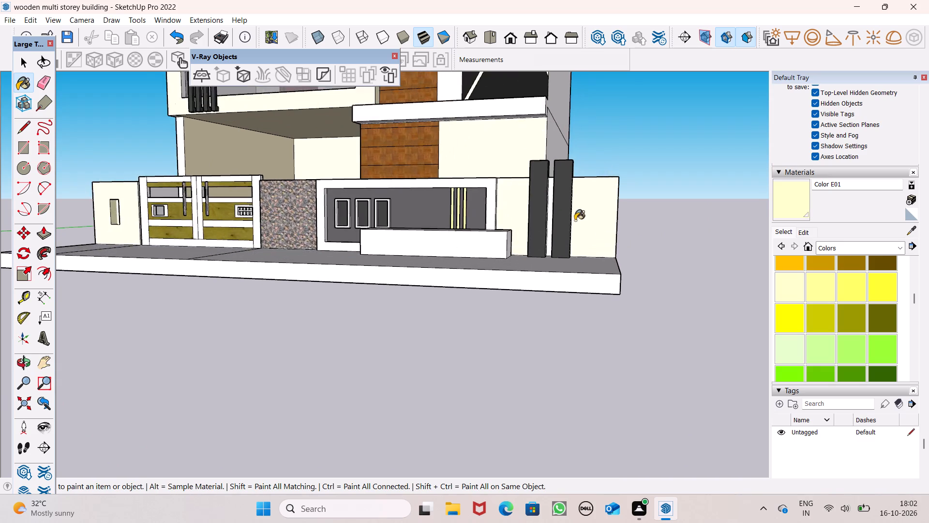
scroll(575, 220, "up", 2)
middle_click_drag(578, 238, 551, 281)
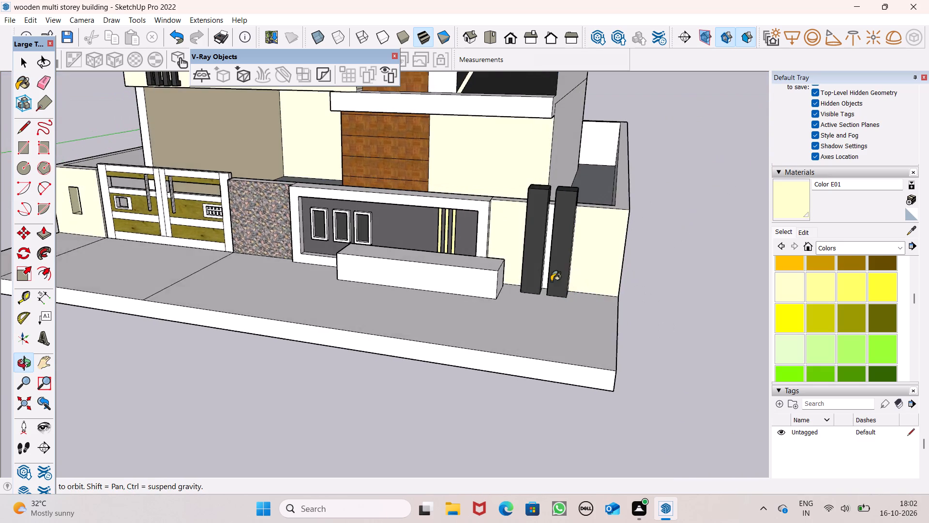
middle_click_drag(551, 281, 572, 296)
scroll(550, 237, "up", 11)
left_click(536, 199)
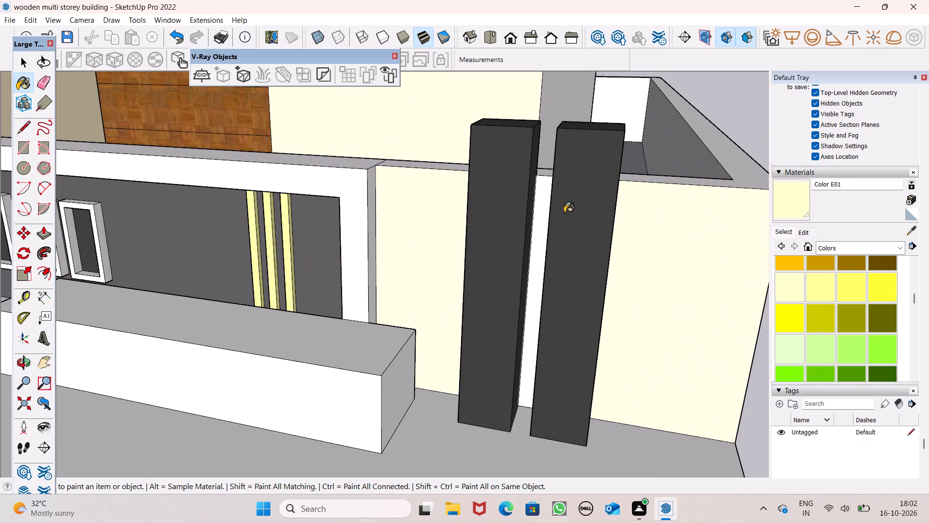
middle_click_drag(570, 225, 539, 316)
left_click(656, 282)
scroll(648, 279, "down", 3)
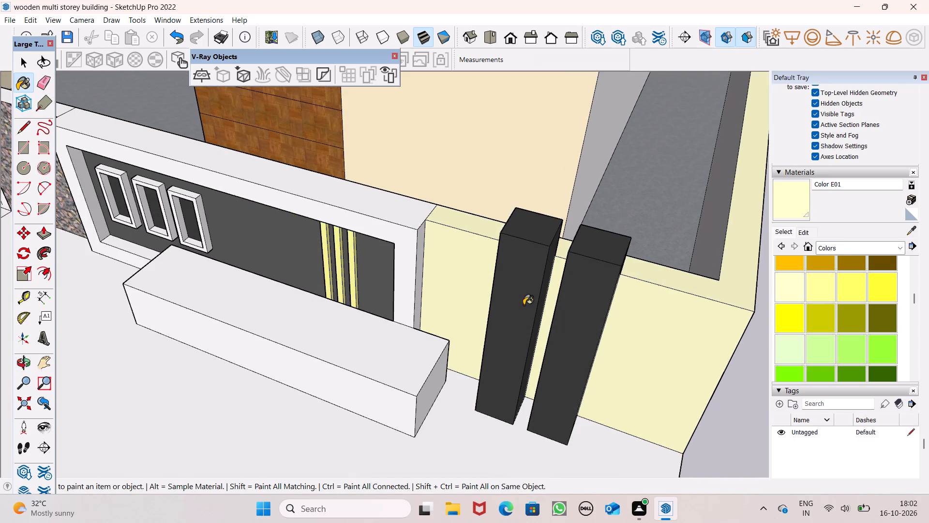
Paint the ground-floor corner column and adjoining outer side wall of the house, on the gate side, with Color E01.
middle_click_drag(524, 305, 714, 228)
scroll(572, 251, "down", 2)
scroll(539, 284, "up", 1)
middle_click_drag(539, 280, 603, 206)
scroll(383, 280, "down", 8)
scroll(422, 288, "down", 7)
middle_click_drag(405, 316, 345, 373)
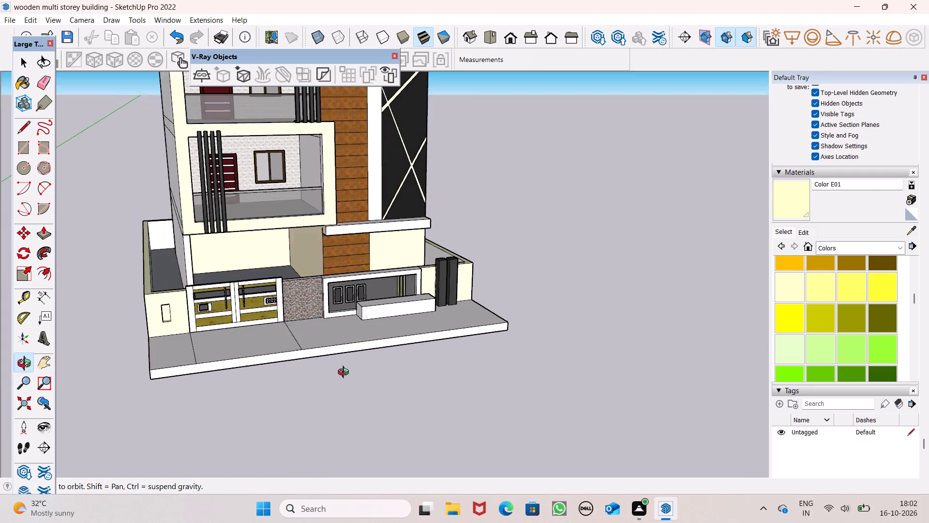
middle_click_drag(345, 373, 370, 355)
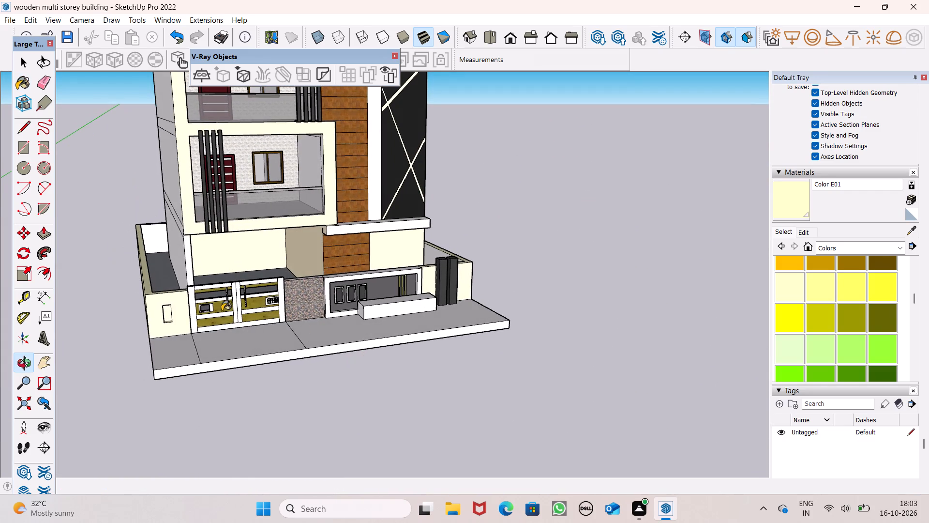
scroll(193, 281, "up", 5)
left_click(191, 246)
left_click(181, 245)
middle_click_drag(190, 257, 179, 264)
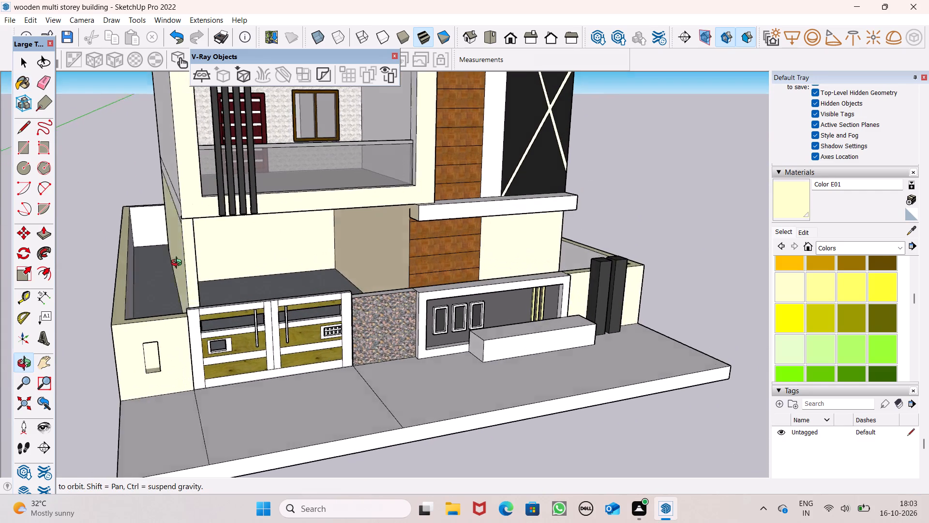
middle_click_drag(179, 264, 84, 261)
Examine the colouring of the whole building and its boundary wall from the front and from above.
scroll(367, 230, "down", 4)
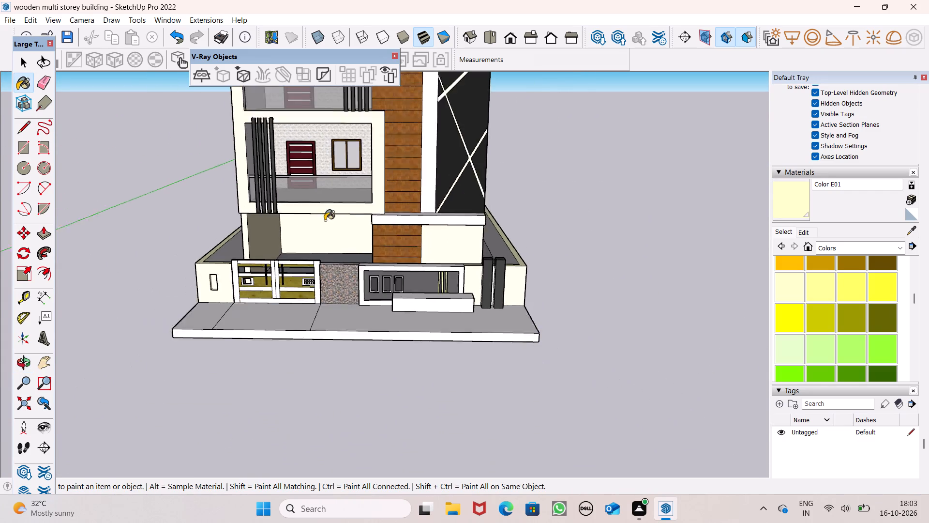
scroll(325, 220, "down", 5)
scroll(403, 283, "down", 4)
middle_click_drag(413, 286, 491, 284)
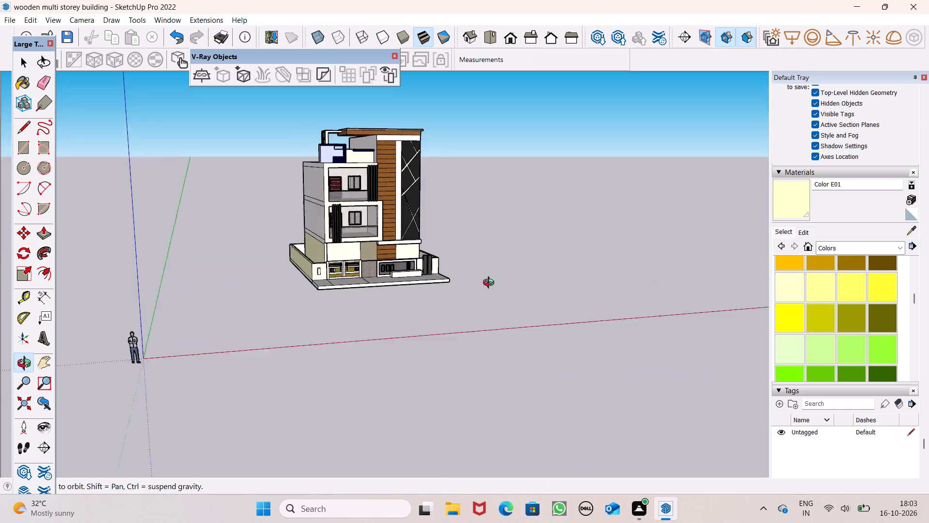
middle_click_drag(491, 284, 436, 331)
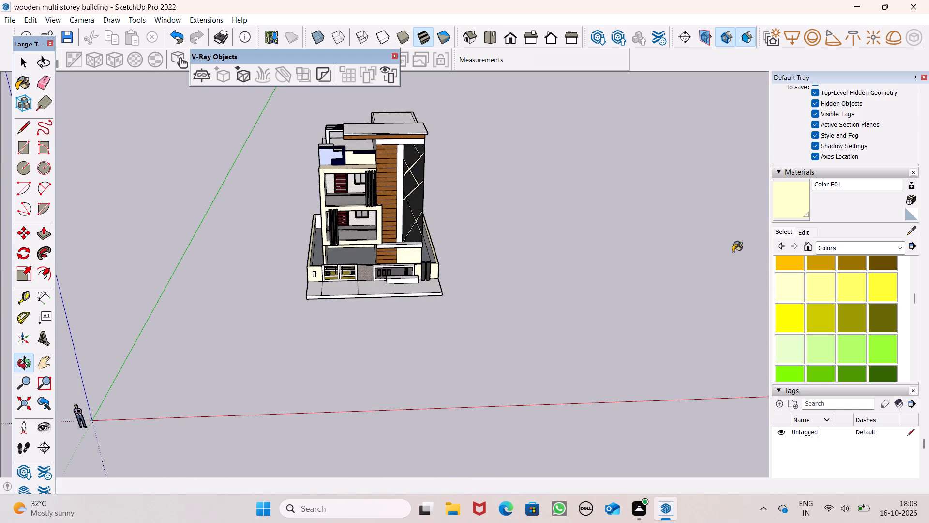
scroll(813, 261, "up", 6)
scroll(812, 276, "down", 2)
Paint the top, front and both ends of the long box before the boundary wall with Pavers Square Brick.
left_click(829, 251)
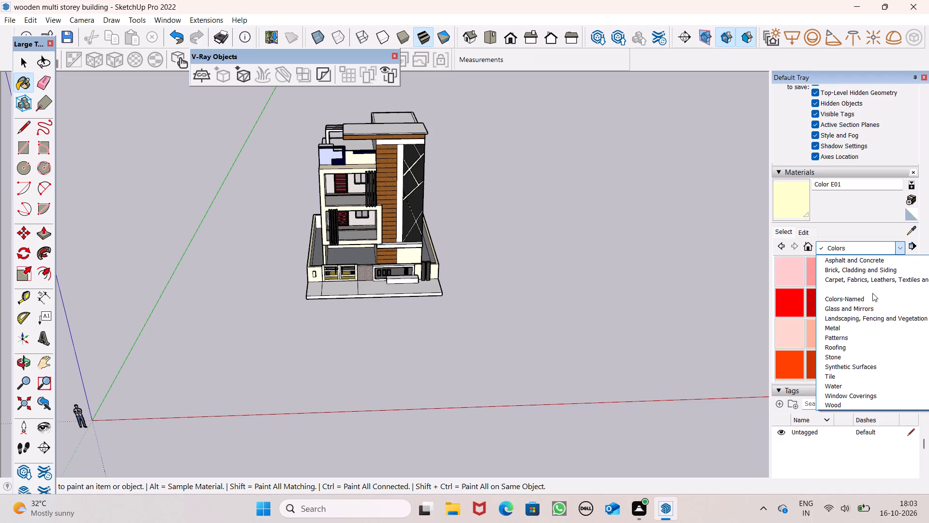
left_click(879, 320)
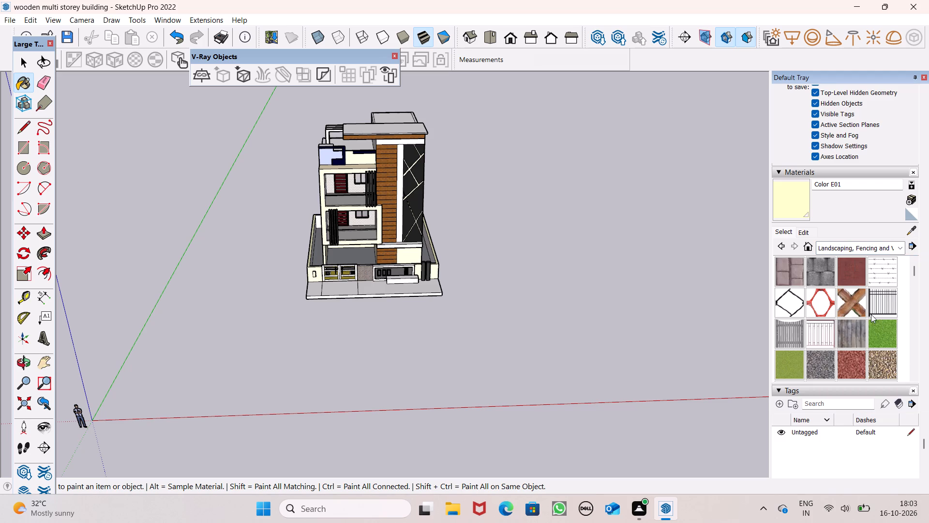
scroll(871, 314, "down", 3)
left_click(884, 294)
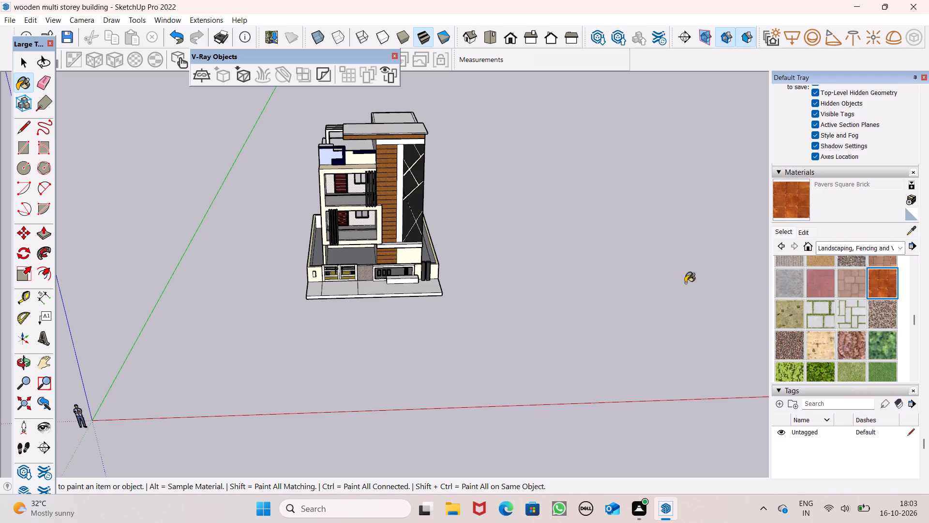
scroll(414, 280, "up", 18)
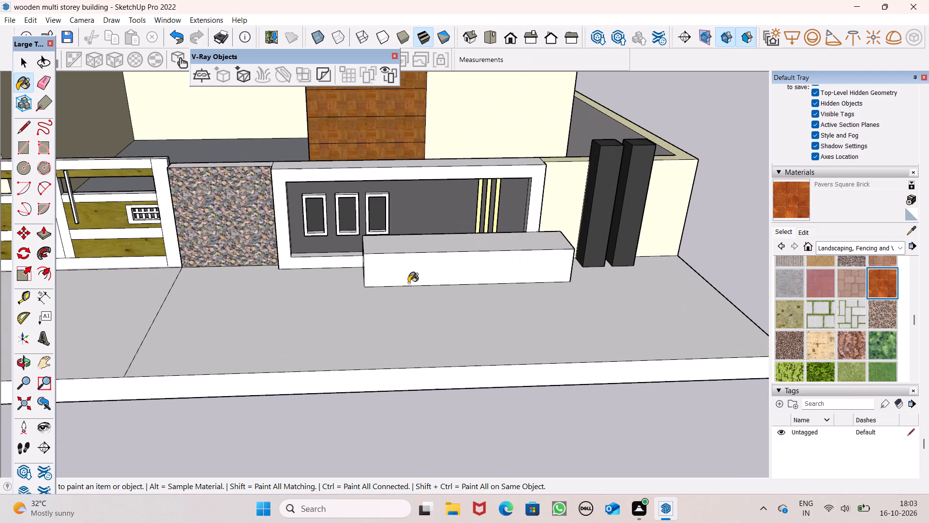
left_click(429, 248)
left_click(436, 272)
middle_click_drag(430, 275, 587, 276)
scroll(505, 277, "up", 6)
left_click(339, 251)
scroll(361, 243, "down", 5)
middle_click_drag(412, 276, 89, 326)
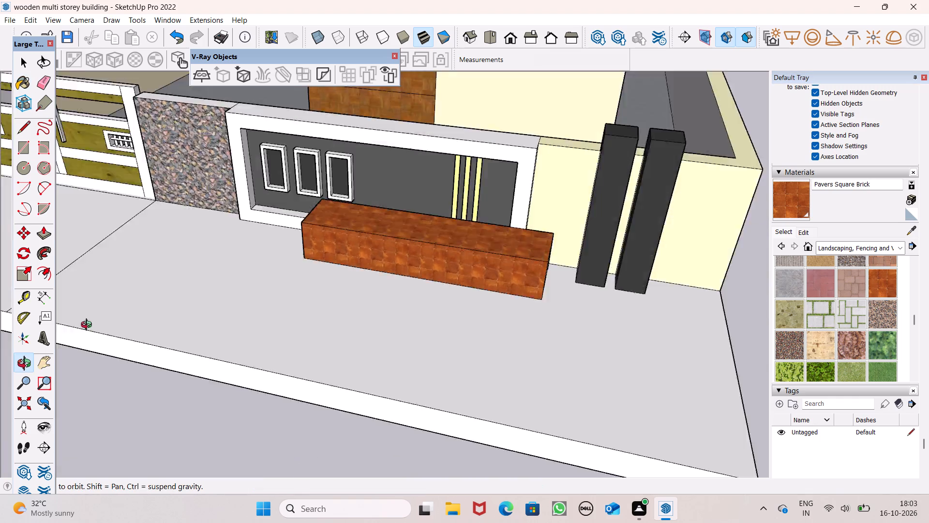
middle_click_drag(89, 326, 14, 278)
scroll(0, 277, "up", 1)
scroll(579, 342, "up", 3)
left_click(545, 282)
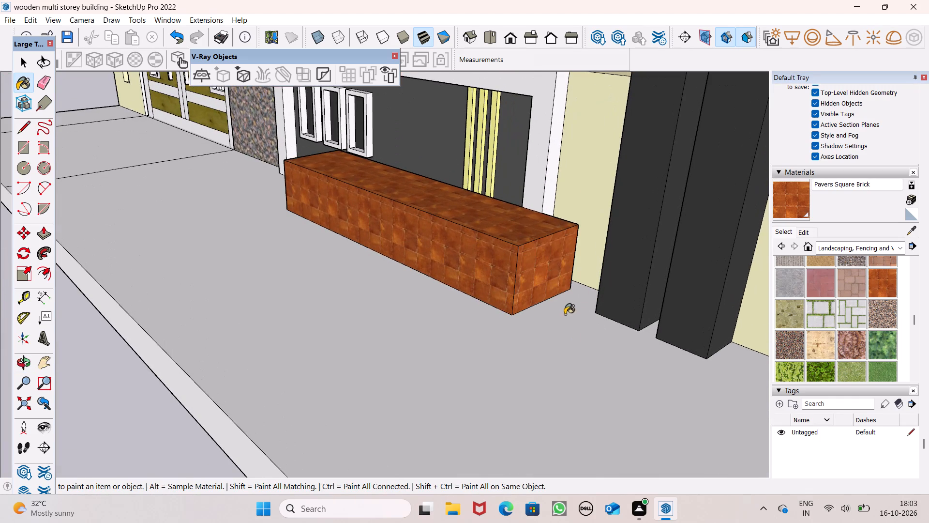
Paint the frontage paving on both sides of the driveway strip with Pavers with Grass Brick.
scroll(565, 316, "down", 2)
middle_click_drag(530, 321, 791, 293)
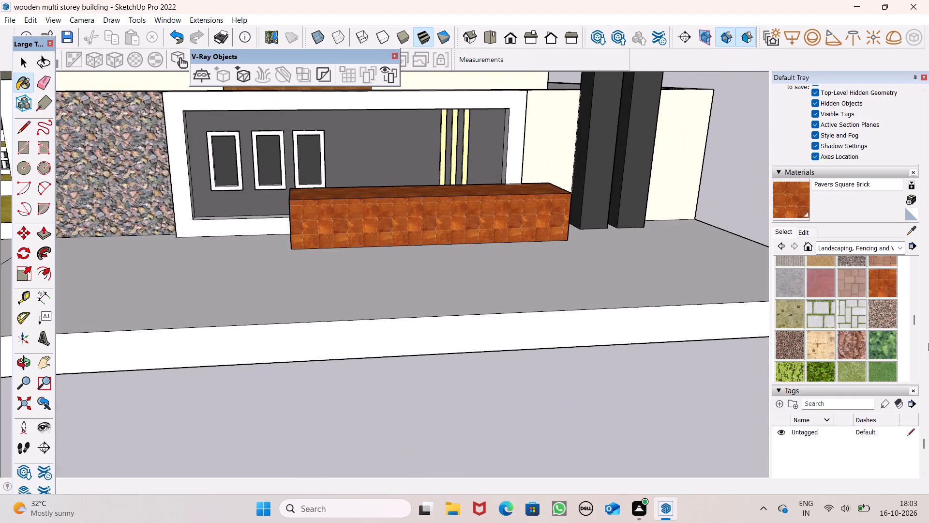
left_click(814, 317)
scroll(746, 287, "down", 4)
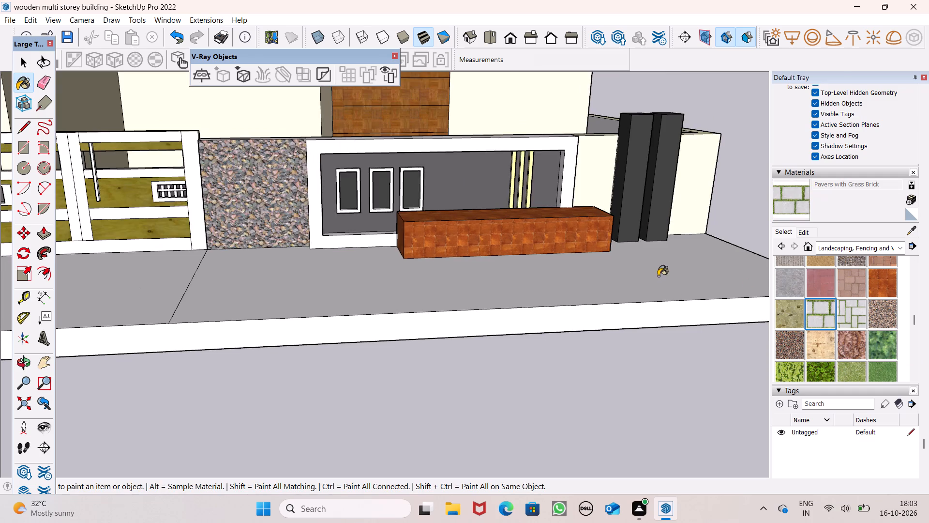
scroll(658, 276, "down", 5)
middle_click_drag(642, 291, 625, 372)
left_click(503, 326)
scroll(503, 327, "down", 2)
scroll(27, 276, "up", 2)
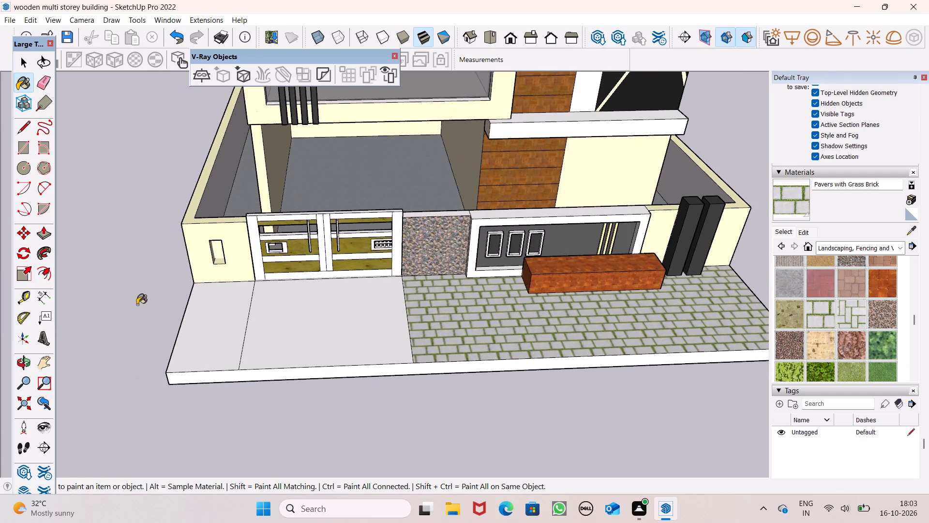
scroll(137, 305, "up", 1)
left_click(232, 320)
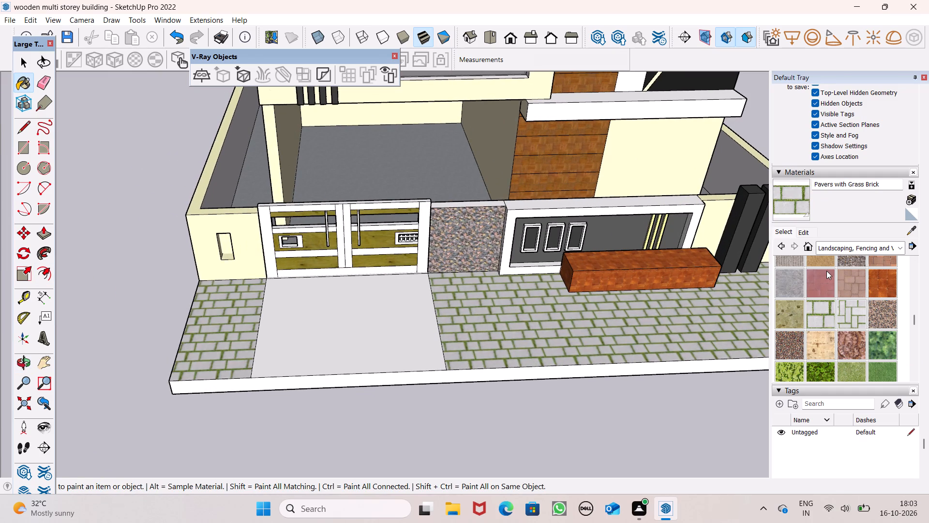
Search the component library for plants and pick the potted palm model Plante.
scroll(826, 271, "up", 16)
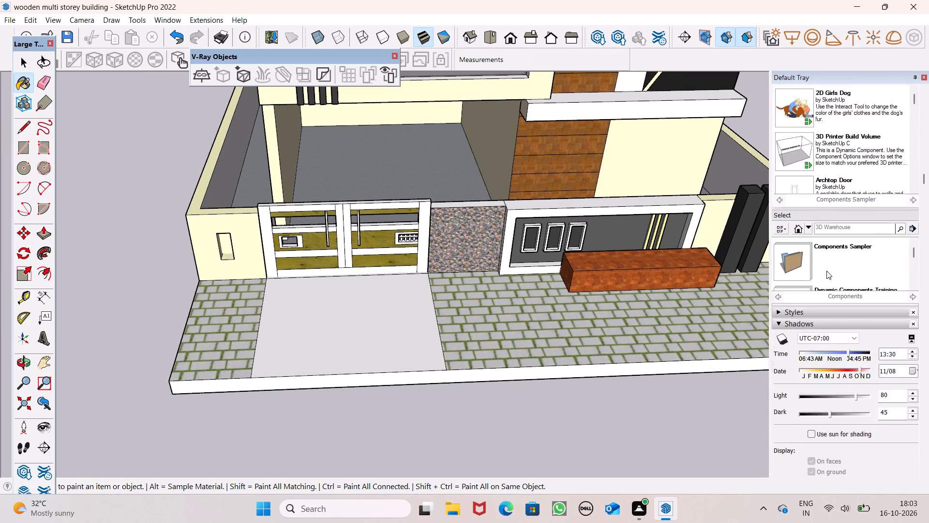
scroll(826, 271, "up", 8)
left_click(836, 284)
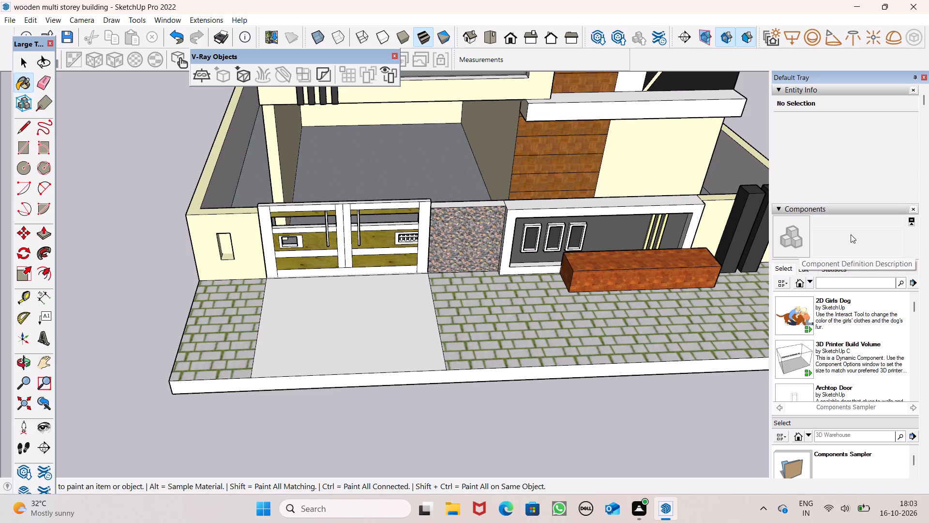
type("plants")
key("Return")
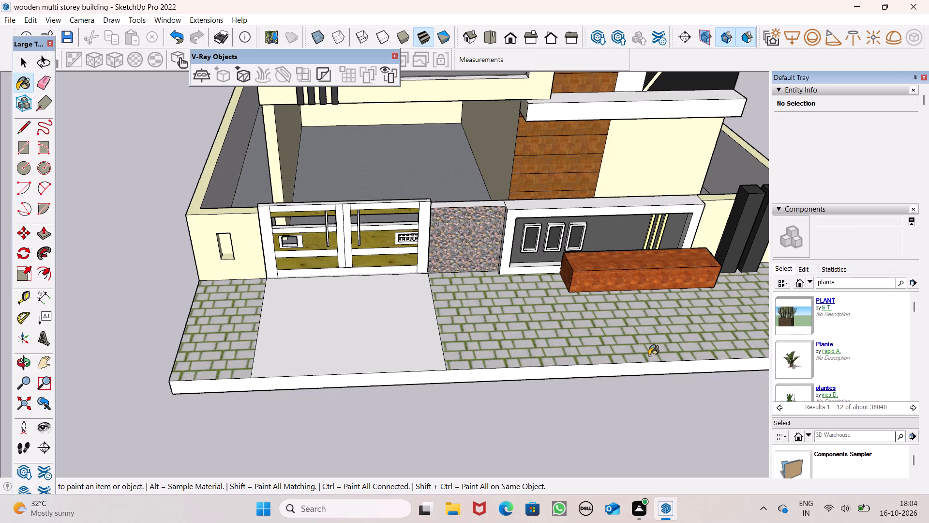
left_click(788, 360)
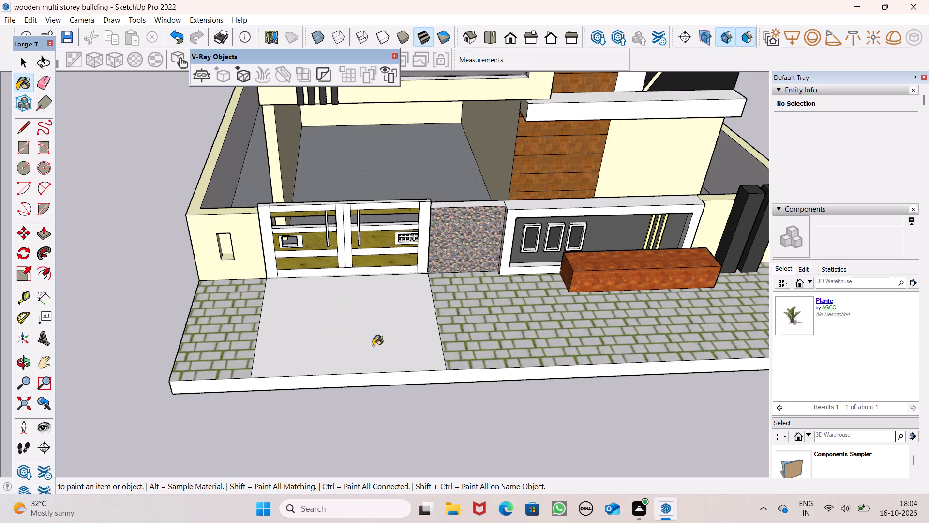
Import the Plante component and place it on the frontage paving, near the outer corner before the dark pillars.
scroll(400, 319, "down", 1)
scroll(342, 312, "down", 5)
scroll(558, 264, "up", 9)
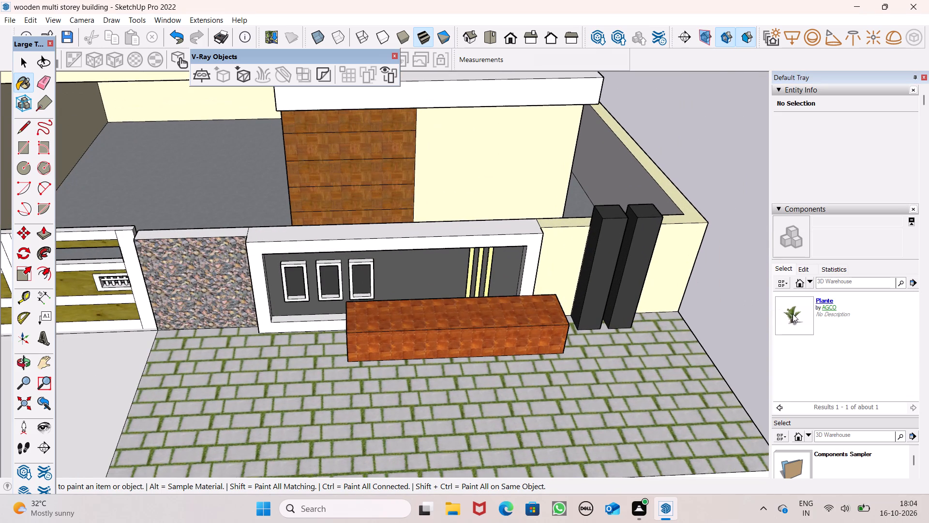
left_click(793, 314)
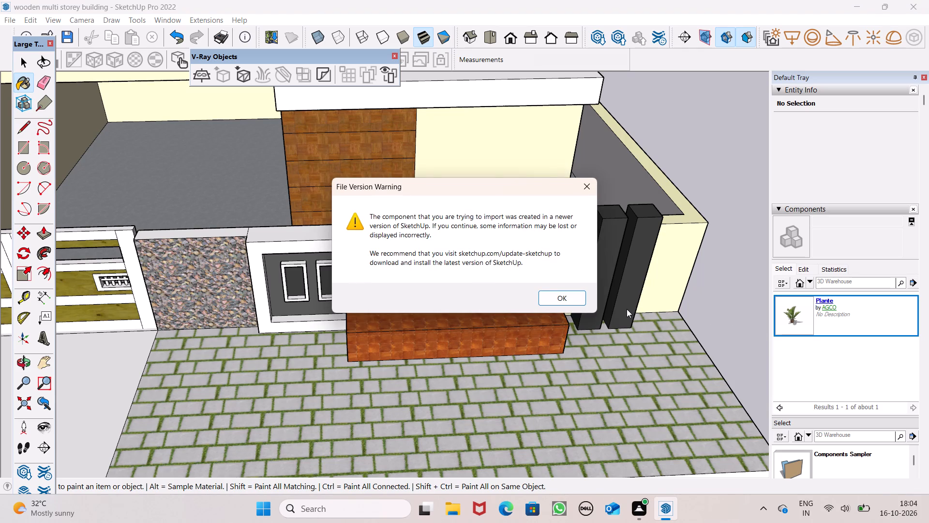
left_click(551, 298)
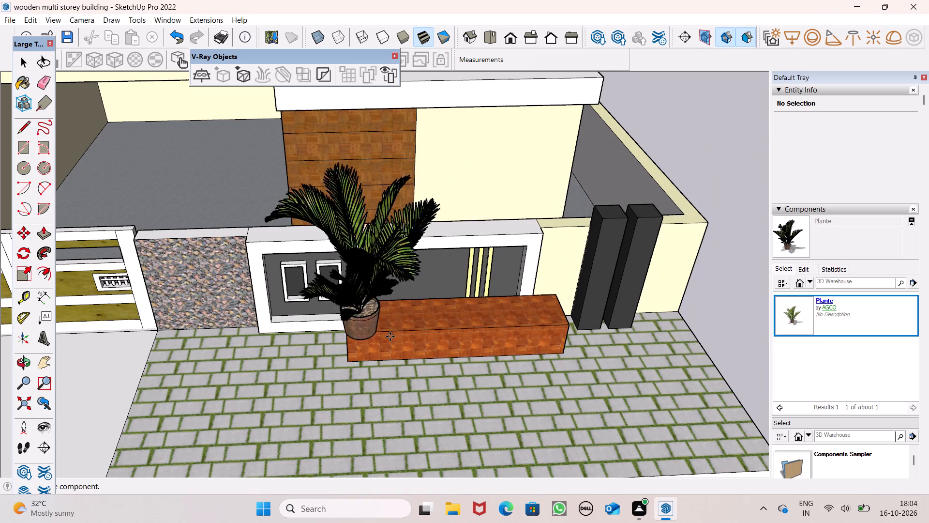
scroll(436, 352, "down", 1)
scroll(548, 295, "down", 4)
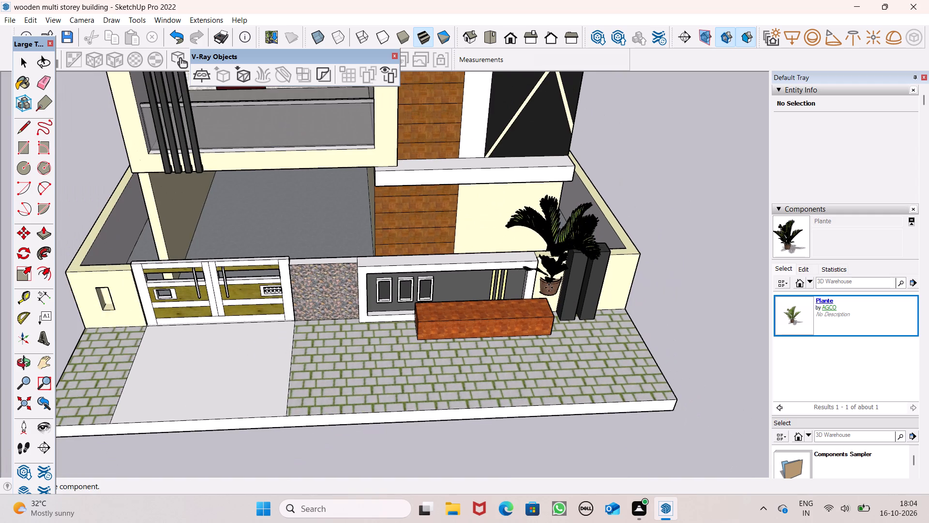
scroll(548, 285, "down", 3)
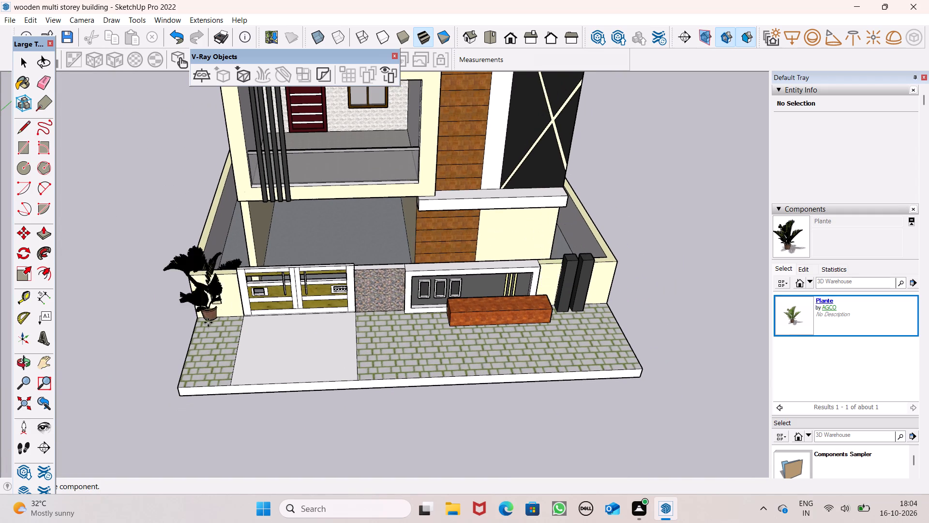
scroll(199, 328, "up", 4)
scroll(221, 335, "down", 4)
middle_click_drag(226, 349, 190, 277)
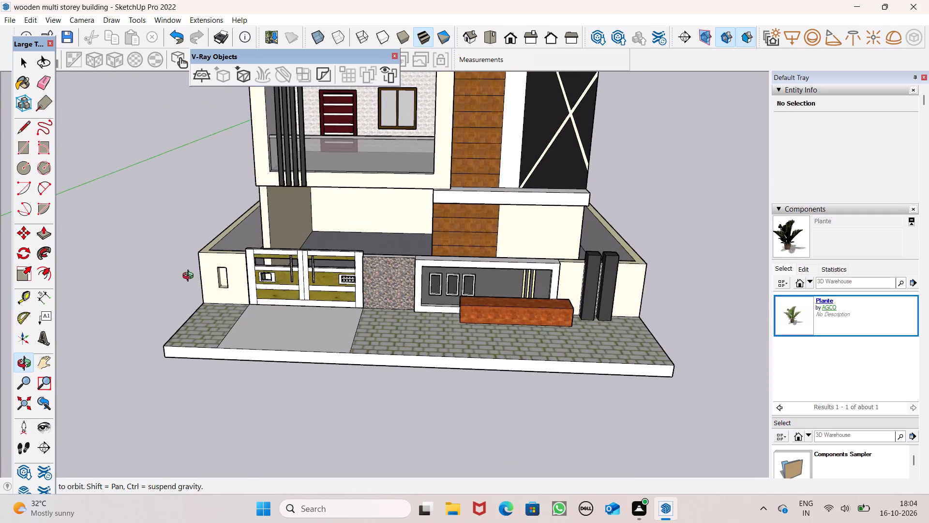
middle_click_drag(190, 277, 187, 277)
scroll(612, 370, "up", 4)
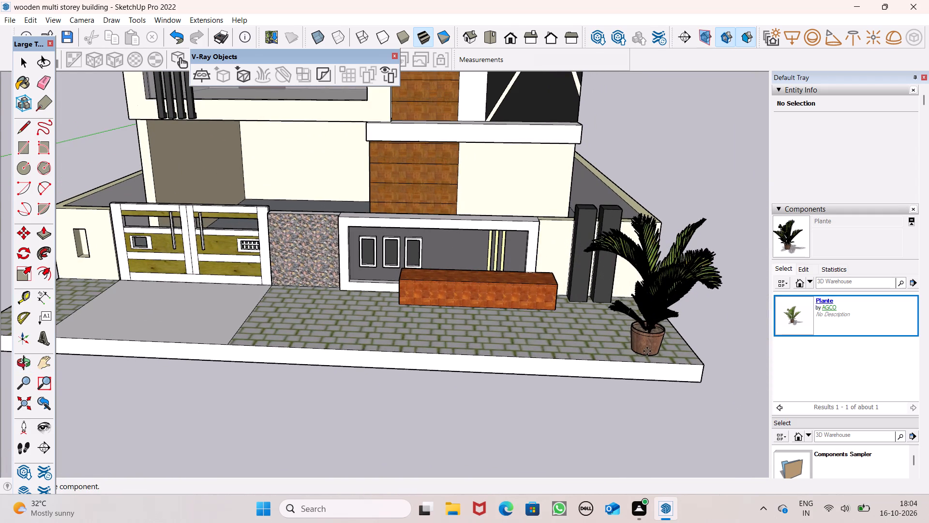
scroll(595, 347, "down", 1)
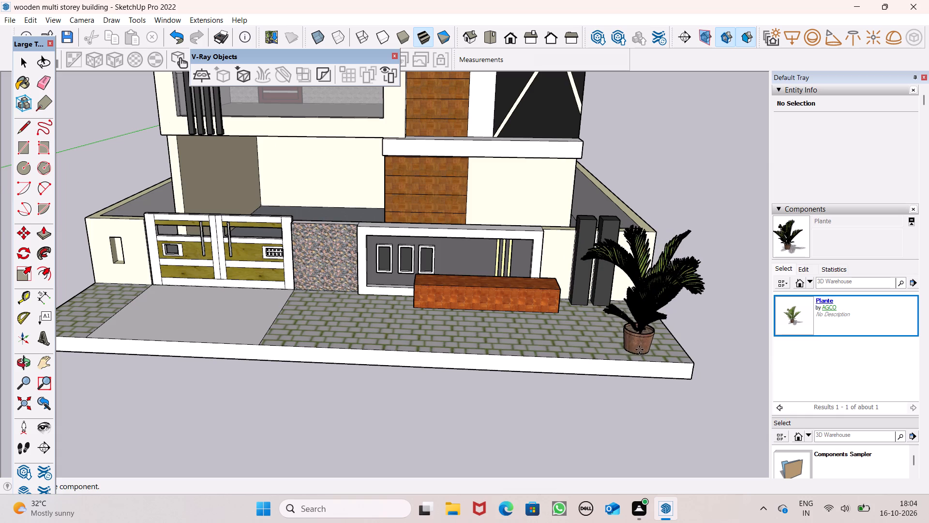
left_click(639, 350)
Move the potted plant about 3 3/16" along the paving towards the brick box.
scroll(487, 337, "down", 2)
middle_click_drag(489, 341, 506, 293)
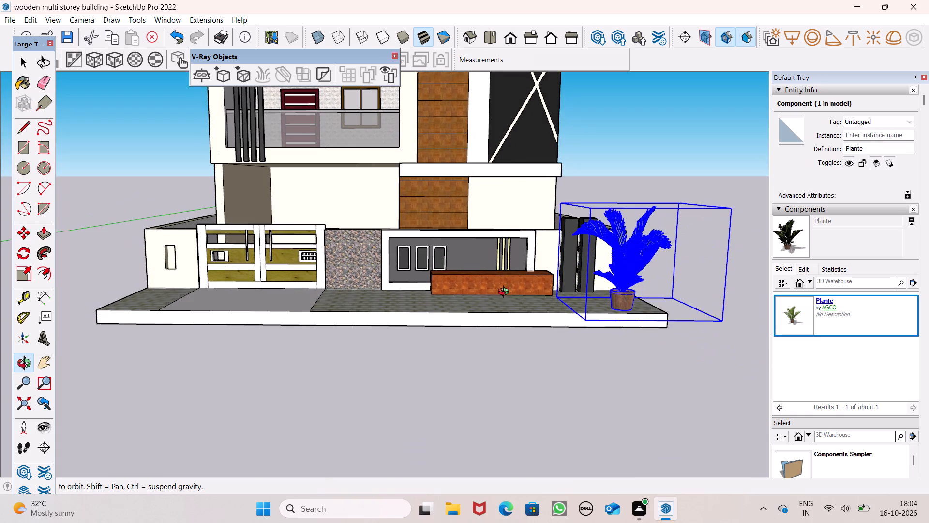
middle_click_drag(506, 293, 488, 303)
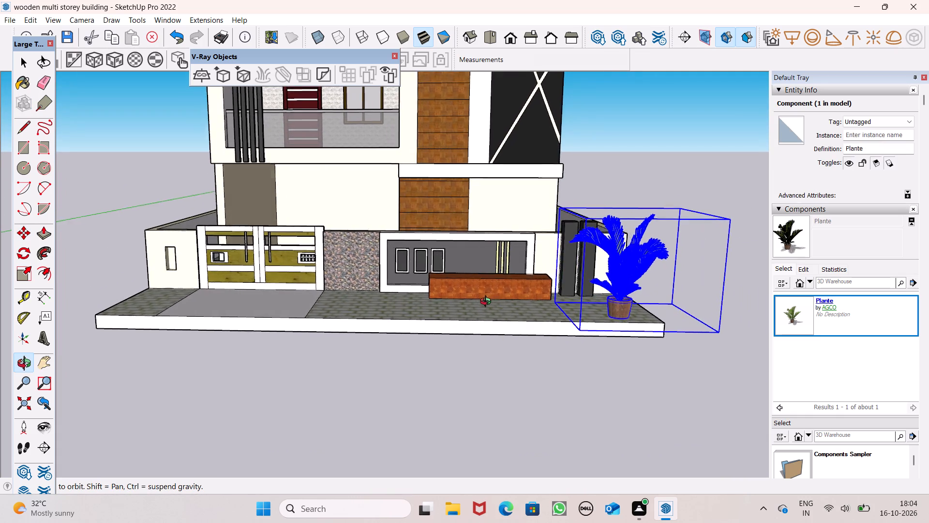
middle_click_drag(488, 303, 436, 308)
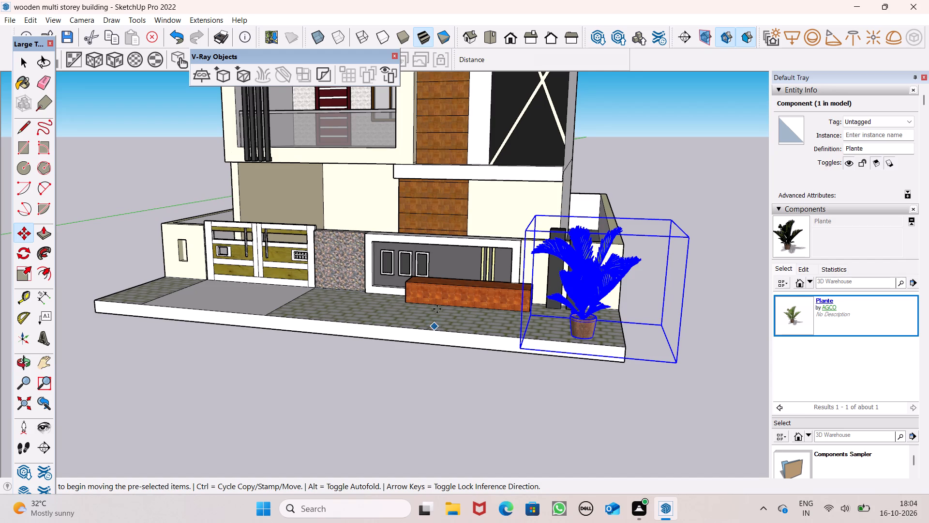
scroll(433, 338, "down", 1)
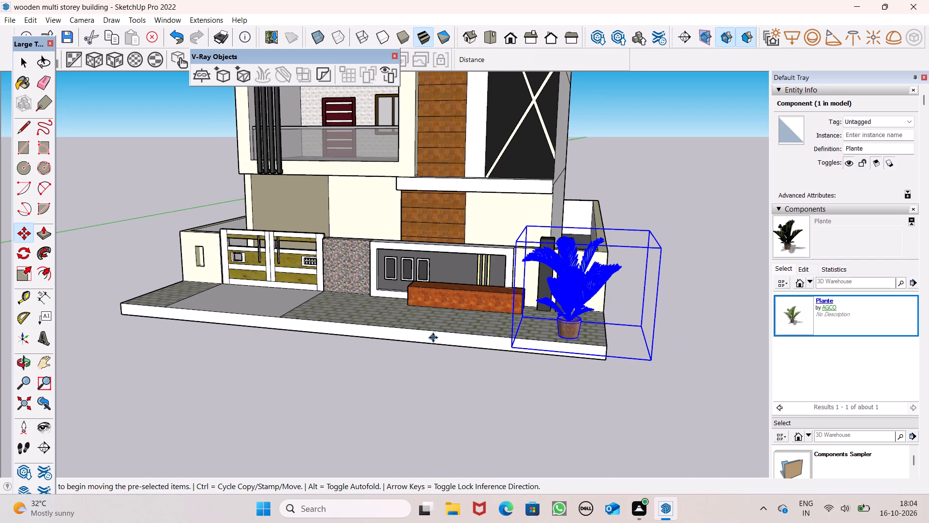
left_click(558, 389)
left_click(554, 387)
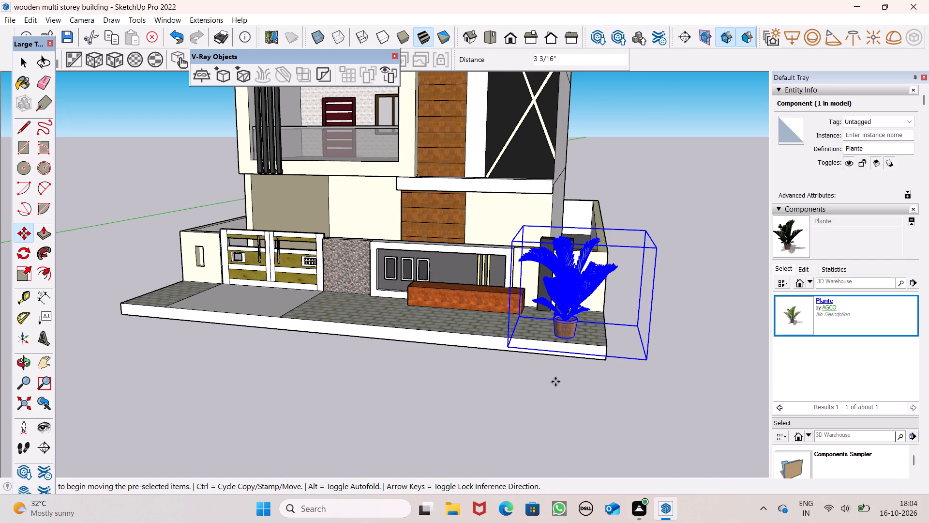
key("space")
key("space")
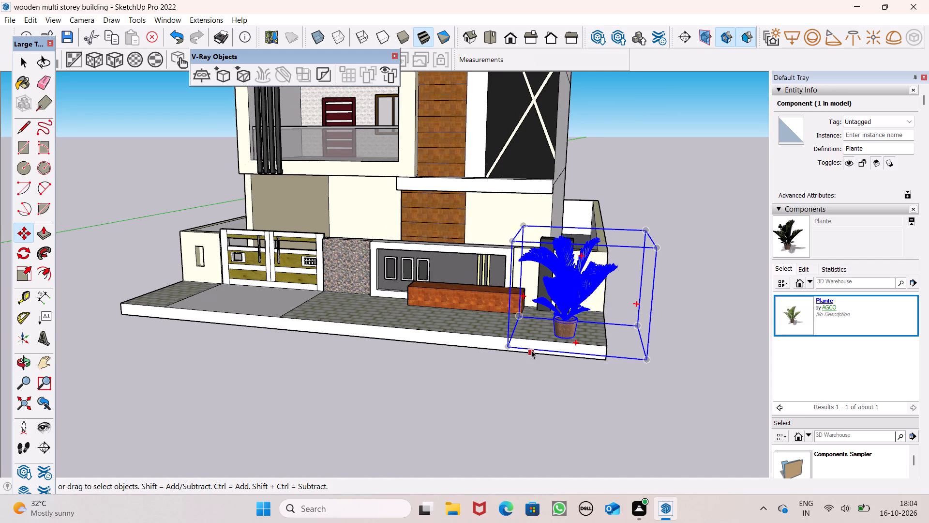
left_click(533, 364)
Scale the potted plant down uniformly to about 0.5 of its size.
scroll(526, 385, "down", 3)
middle_click_drag(575, 377, 458, 406)
scroll(461, 403, "up", 3)
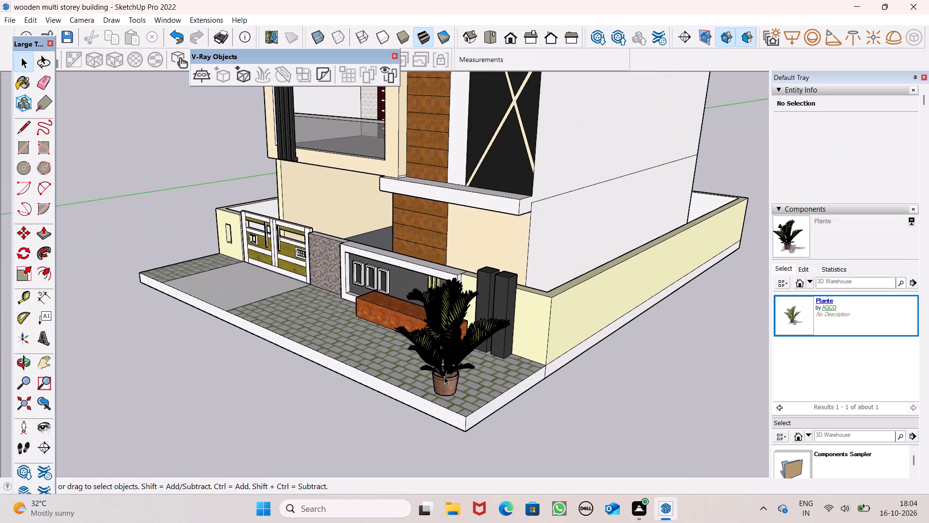
left_click(444, 375)
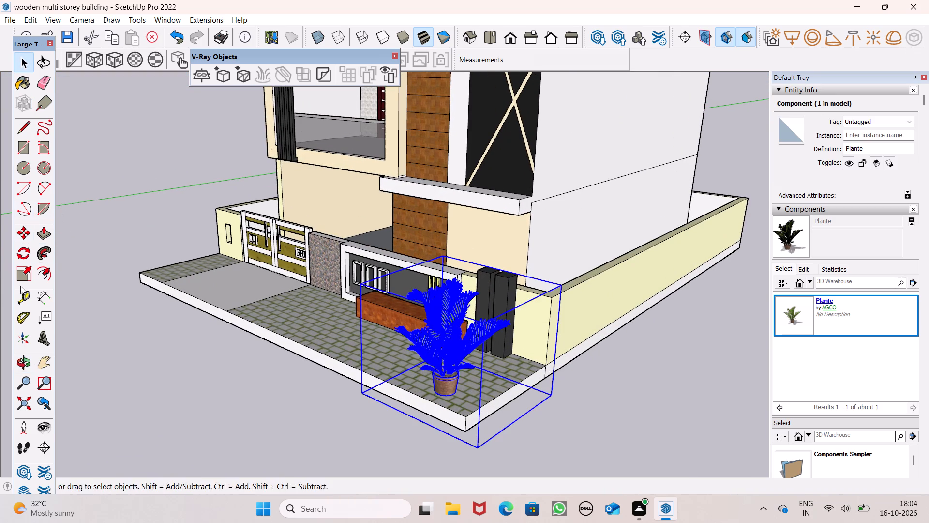
left_click(17, 278)
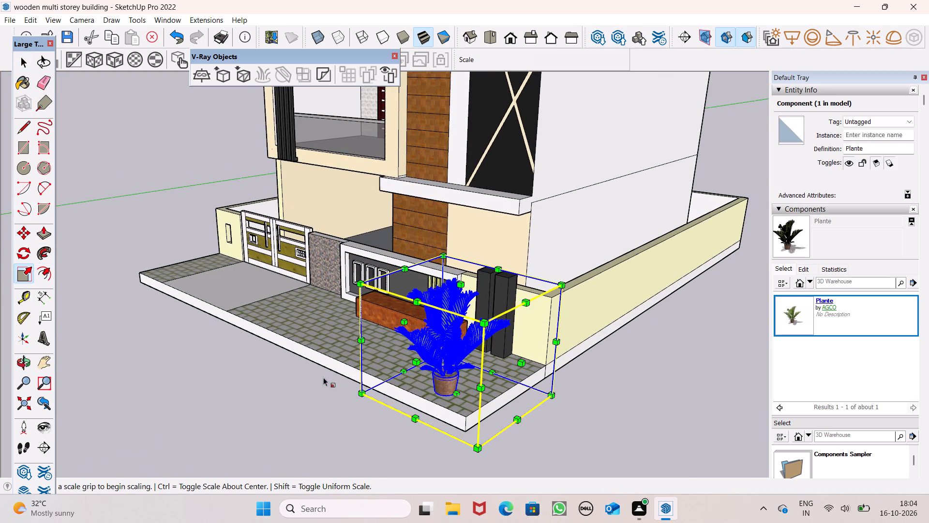
left_click_drag(480, 325, 457, 346)
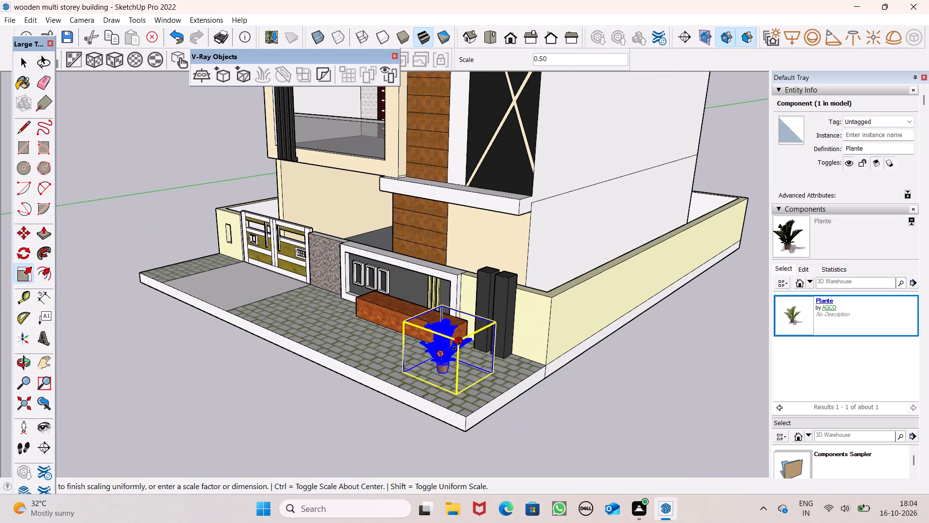
left_click_drag(457, 346, 462, 333)
left_click(462, 333)
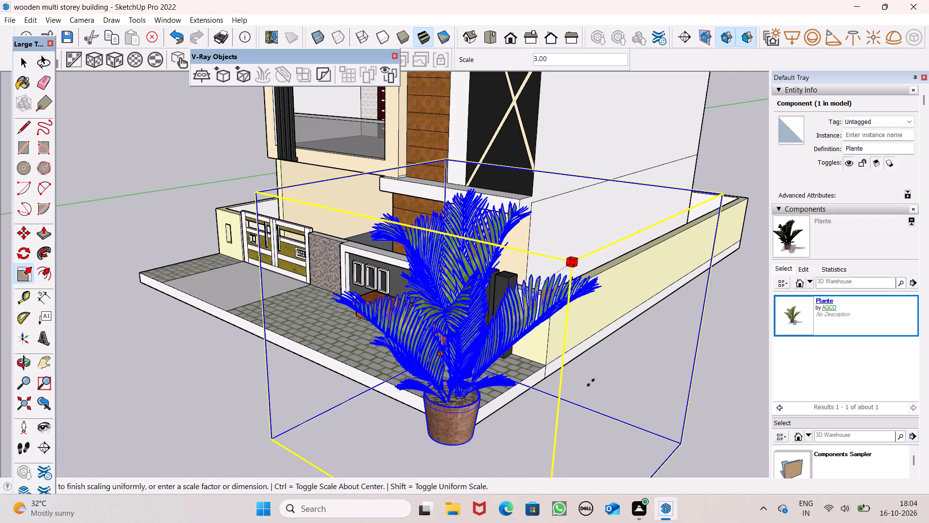
key("space")
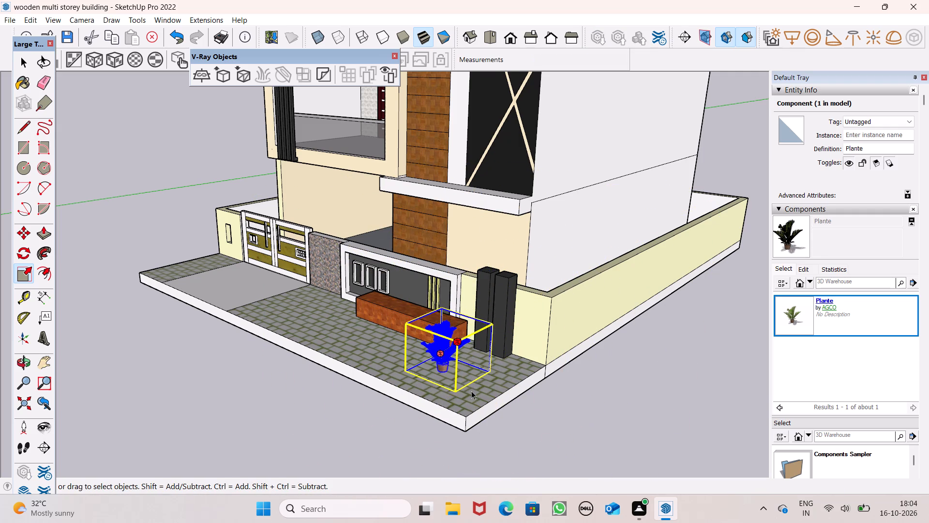
Scale the potted plant down uniformly once more, making it shorter than the boundary wall.
middle_click_drag(533, 411, 588, 360)
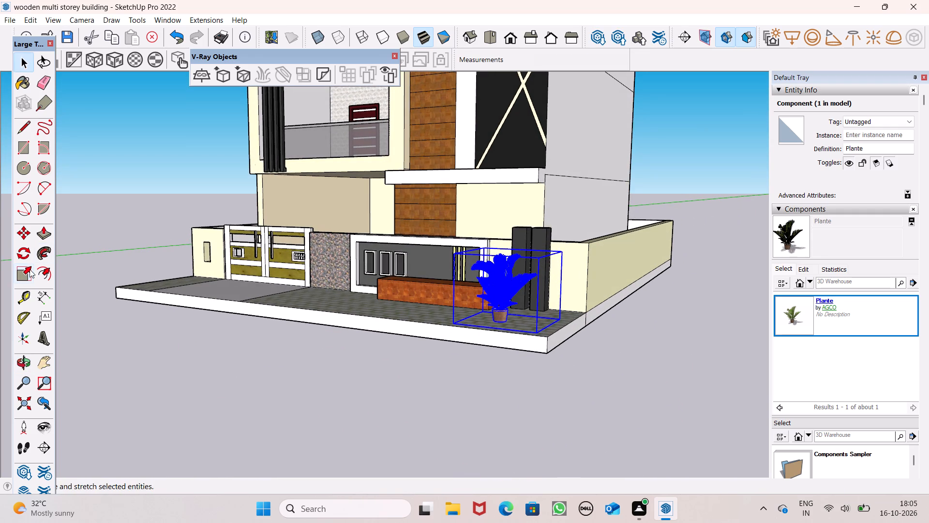
left_click(30, 269)
scroll(591, 239, "up", 3)
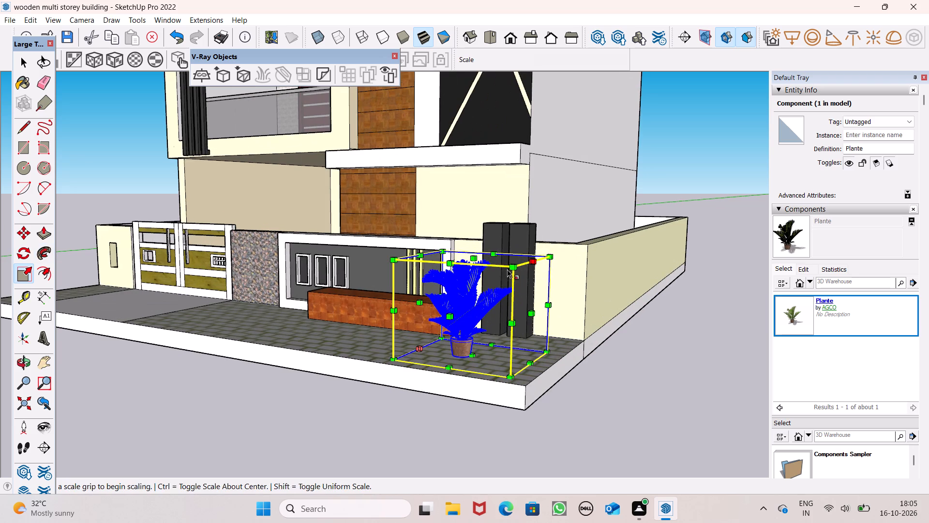
left_click_drag(510, 268, 481, 303)
key("space")
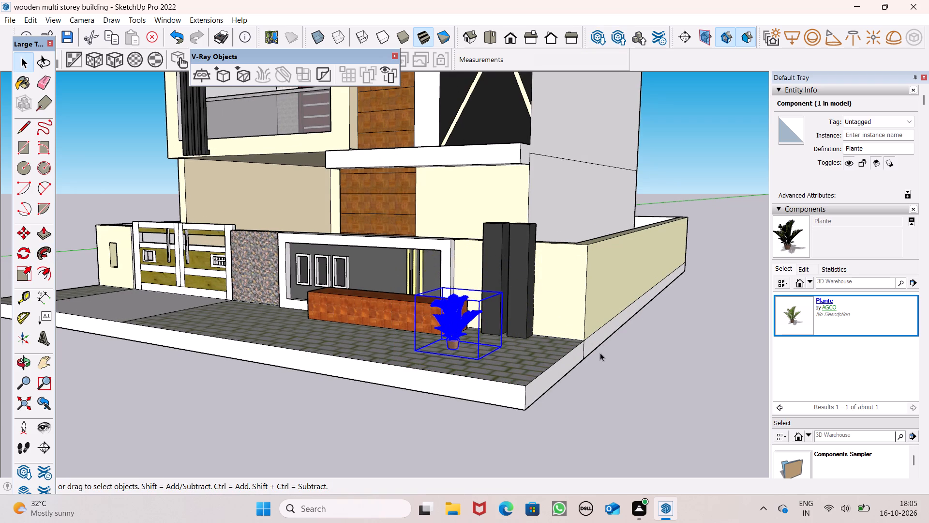
left_click(602, 357)
Move the potted plant along the paving from the brick box to the outer corner beyond the dark pillars.
scroll(476, 297, "down", 4)
middle_click_drag(470, 316, 511, 412)
scroll(629, 373, "up", 7)
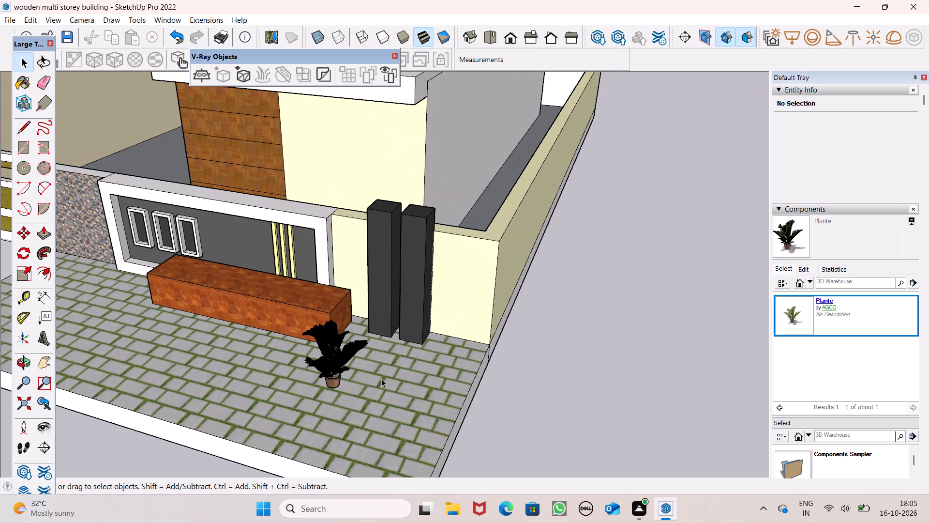
left_click(329, 363)
scroll(467, 353, "up", 5)
key("m")
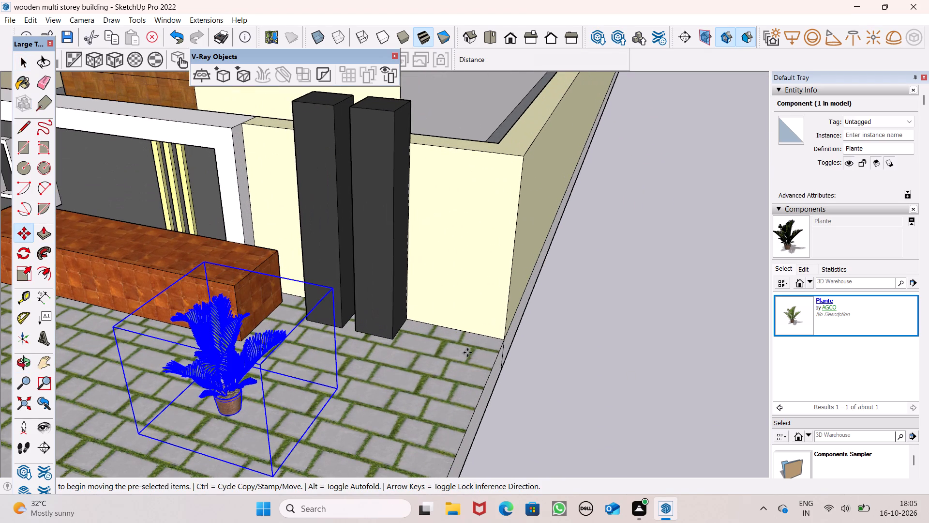
key("Return")
scroll(336, 361, "down", 3)
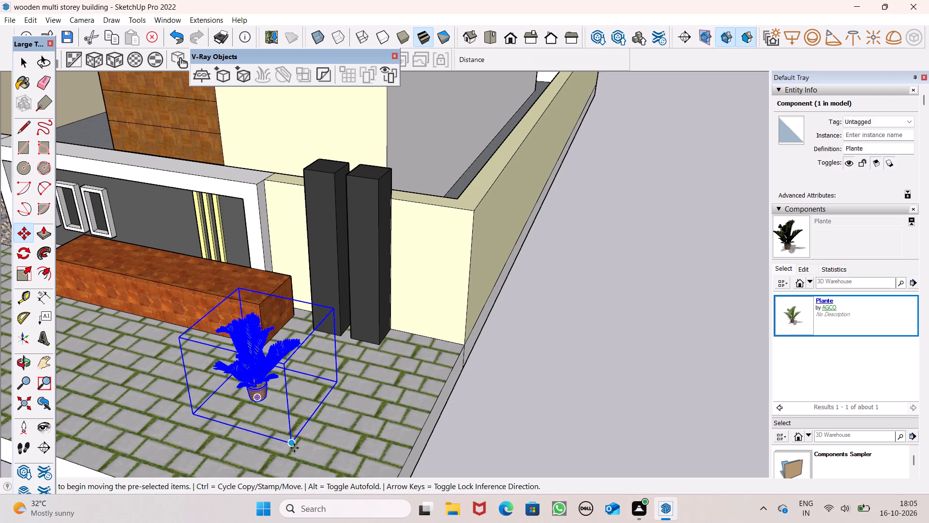
left_click_drag(294, 448, 434, 427)
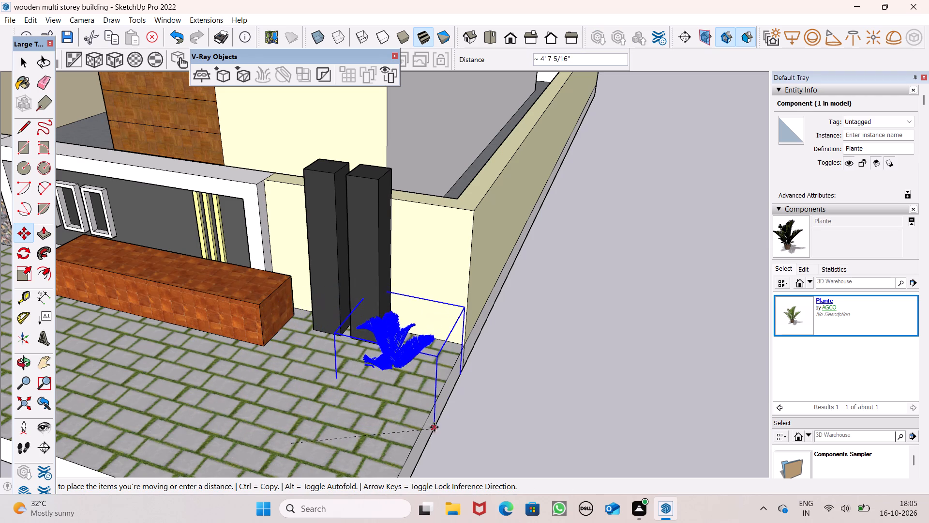
left_click_drag(434, 427, 422, 421)
Move the potted plant about 8 13/16" further so it stands close to the boundary wall beside the dark pillars.
scroll(595, 386, "down", 4)
middle_click_drag(591, 392, 671, 295)
scroll(669, 303, "up", 4)
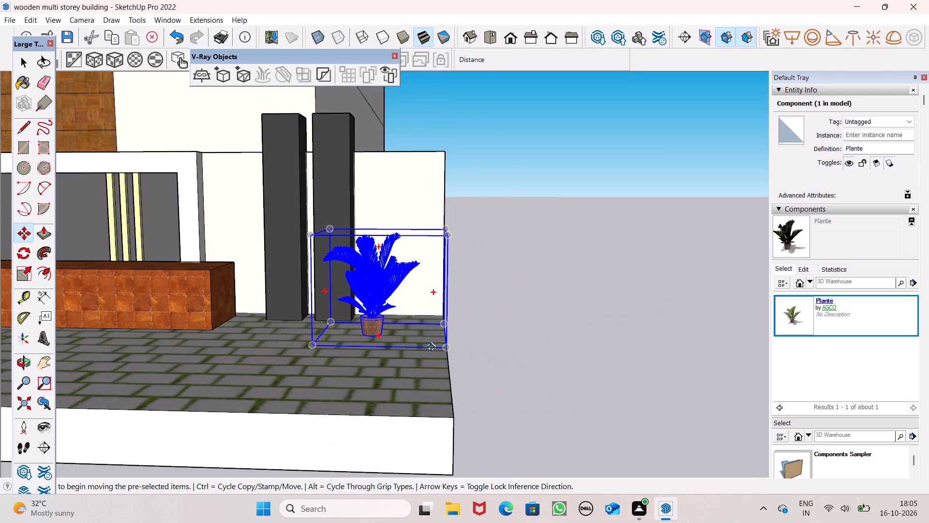
left_click_drag(452, 344, 475, 340)
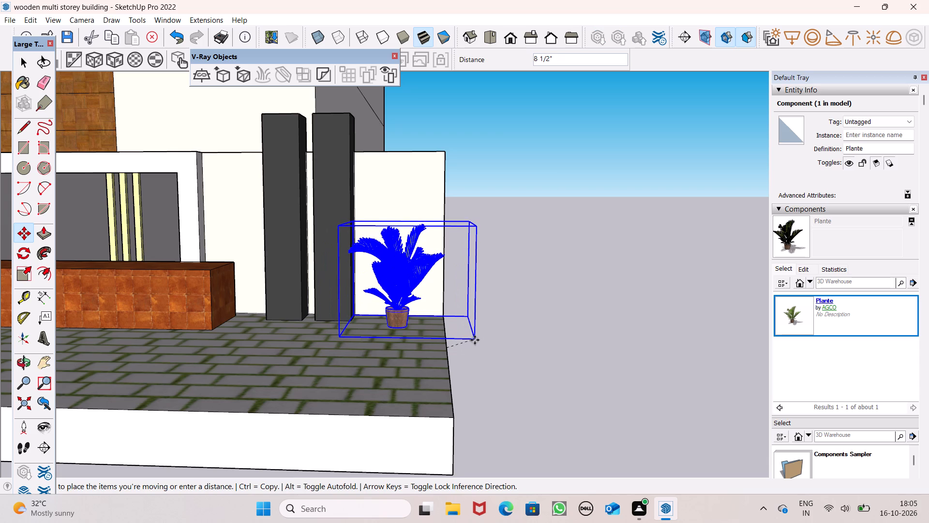
left_click_drag(475, 340, 474, 340)
left_click_drag(474, 340, 475, 333)
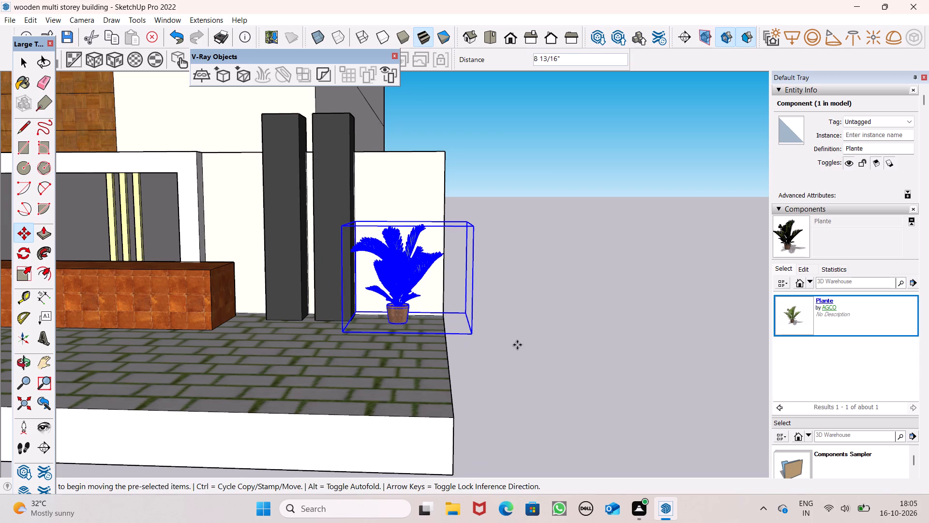
key("space")
left_click(525, 345)
scroll(521, 335, "down", 4)
middle_click_drag(519, 341, 500, 404)
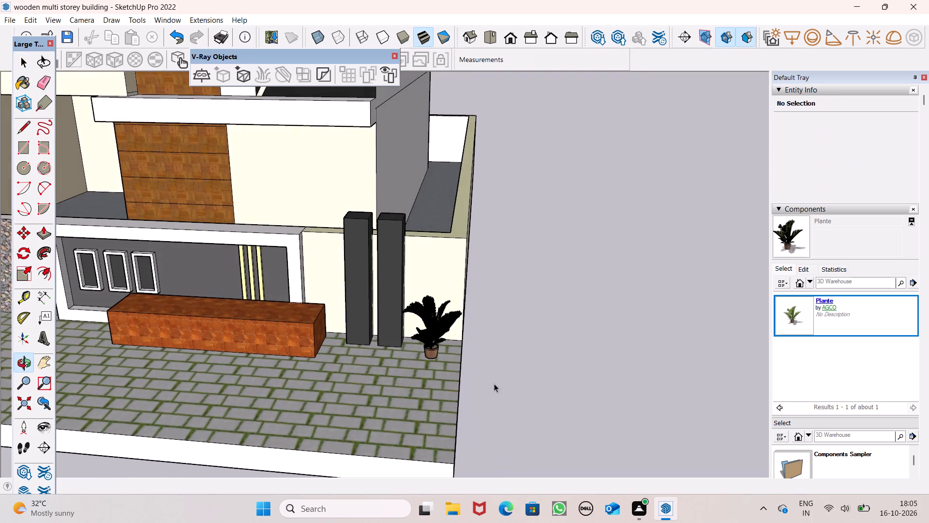
scroll(494, 384, "down", 3)
middle_click_drag(523, 361, 557, 318)
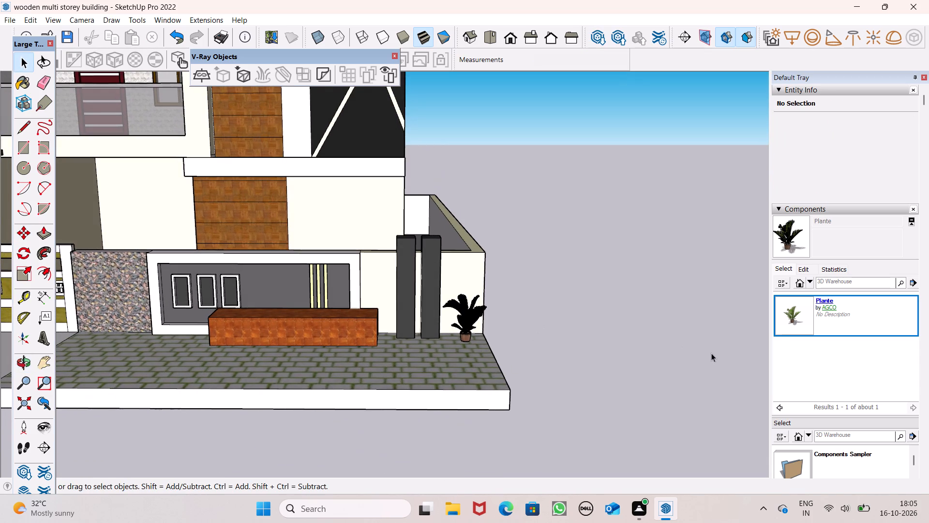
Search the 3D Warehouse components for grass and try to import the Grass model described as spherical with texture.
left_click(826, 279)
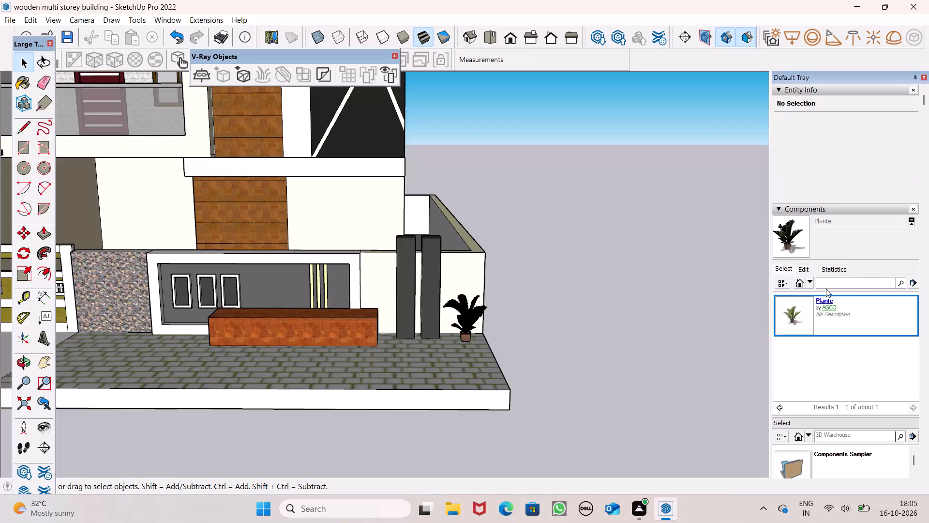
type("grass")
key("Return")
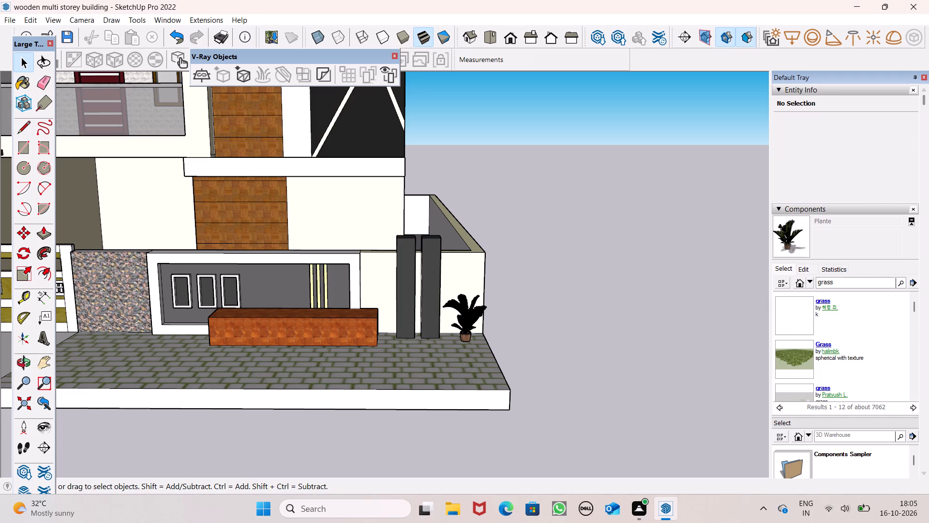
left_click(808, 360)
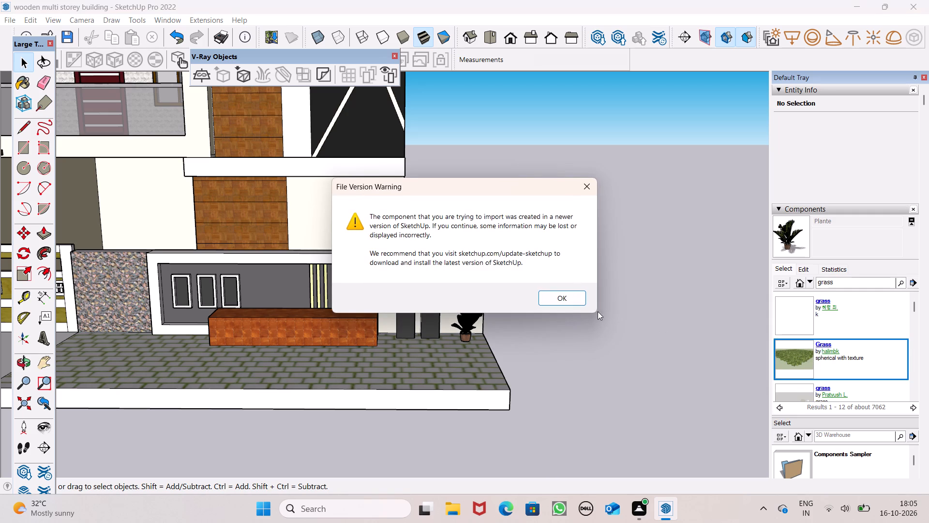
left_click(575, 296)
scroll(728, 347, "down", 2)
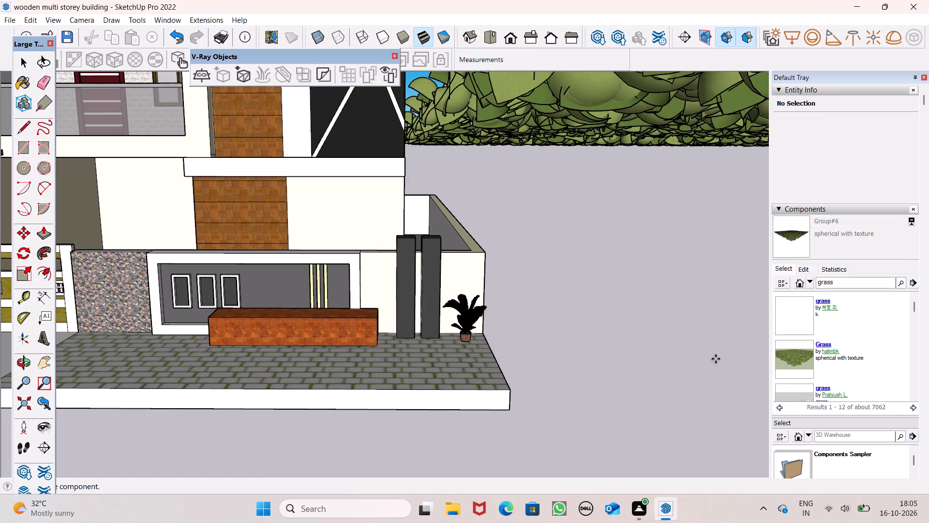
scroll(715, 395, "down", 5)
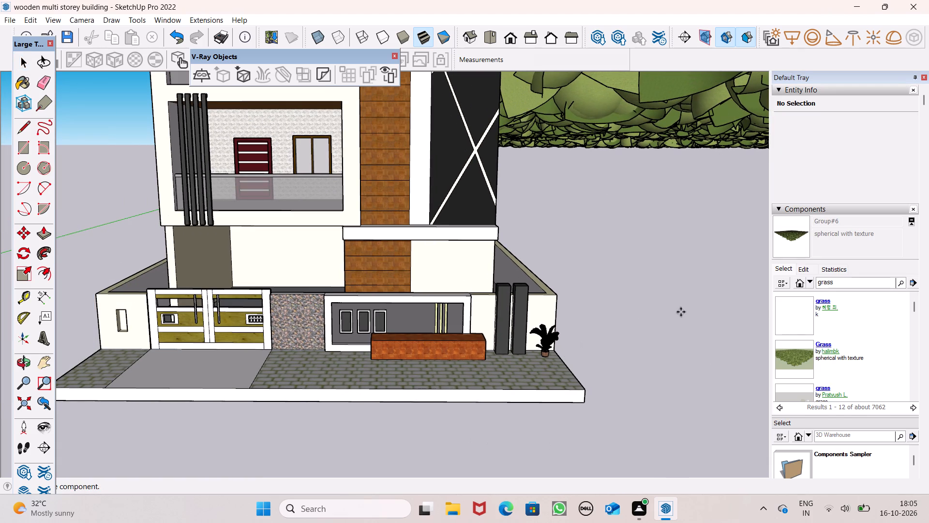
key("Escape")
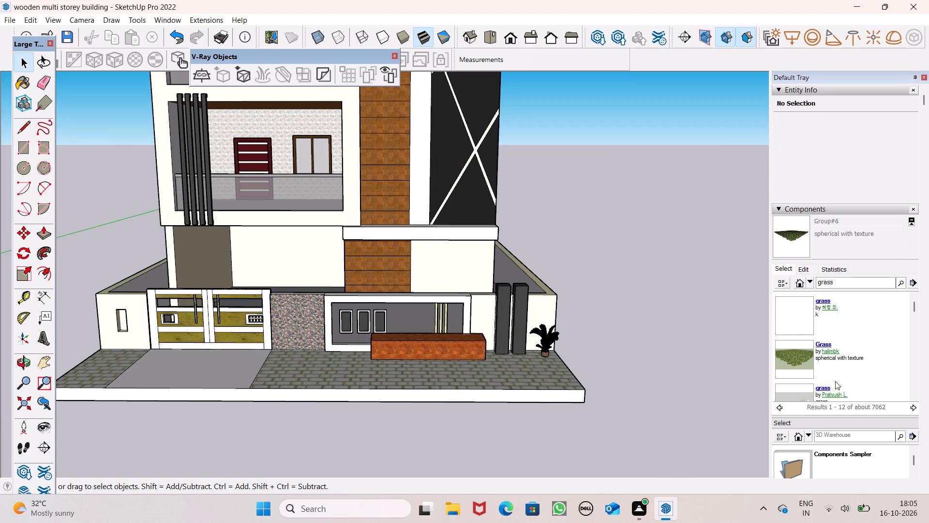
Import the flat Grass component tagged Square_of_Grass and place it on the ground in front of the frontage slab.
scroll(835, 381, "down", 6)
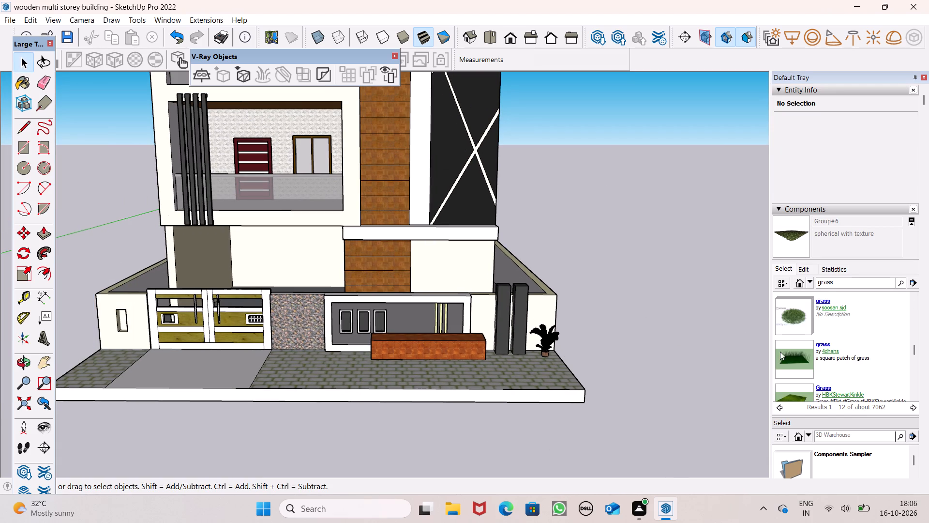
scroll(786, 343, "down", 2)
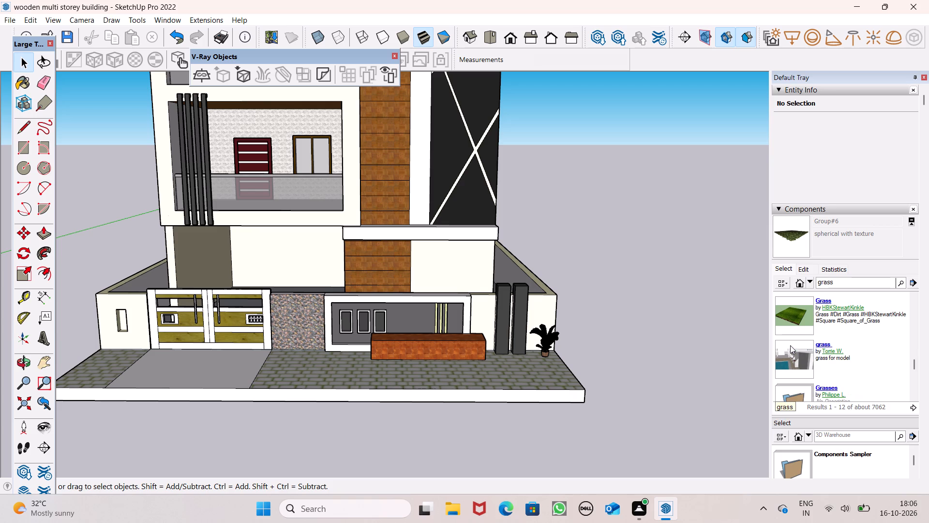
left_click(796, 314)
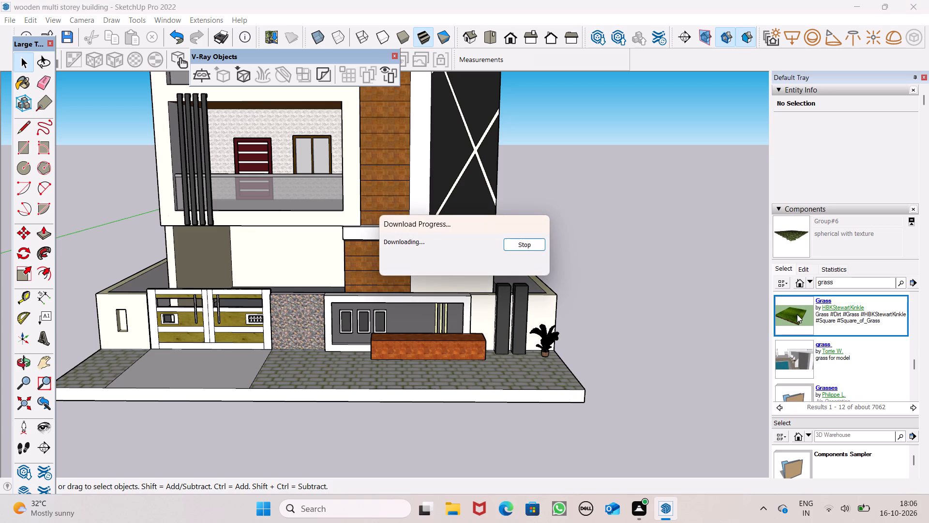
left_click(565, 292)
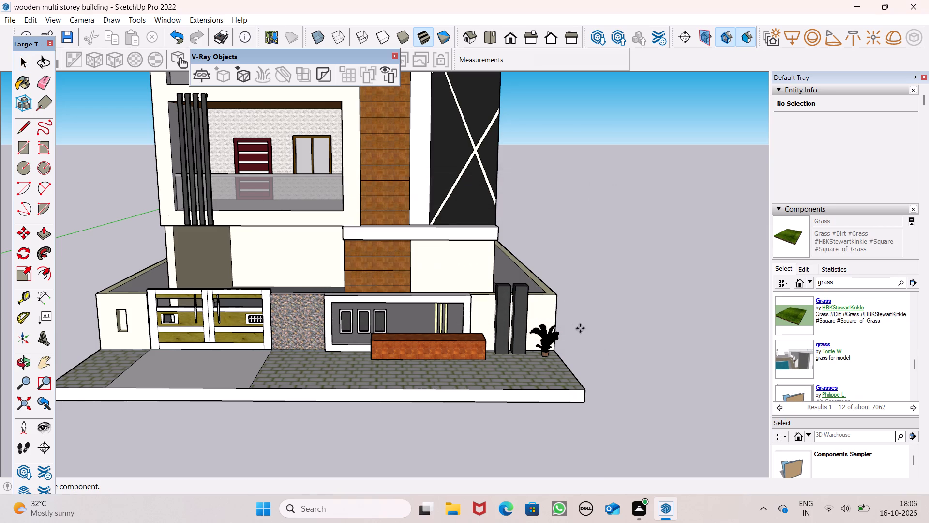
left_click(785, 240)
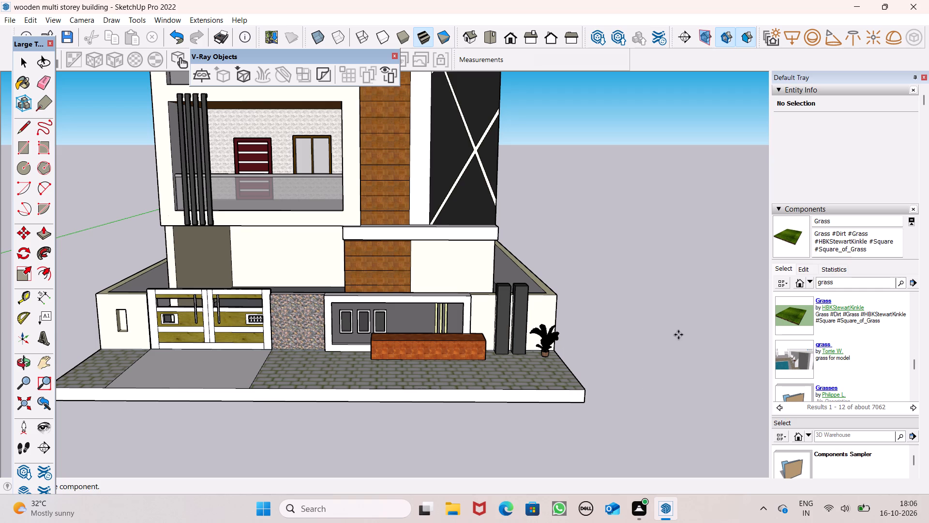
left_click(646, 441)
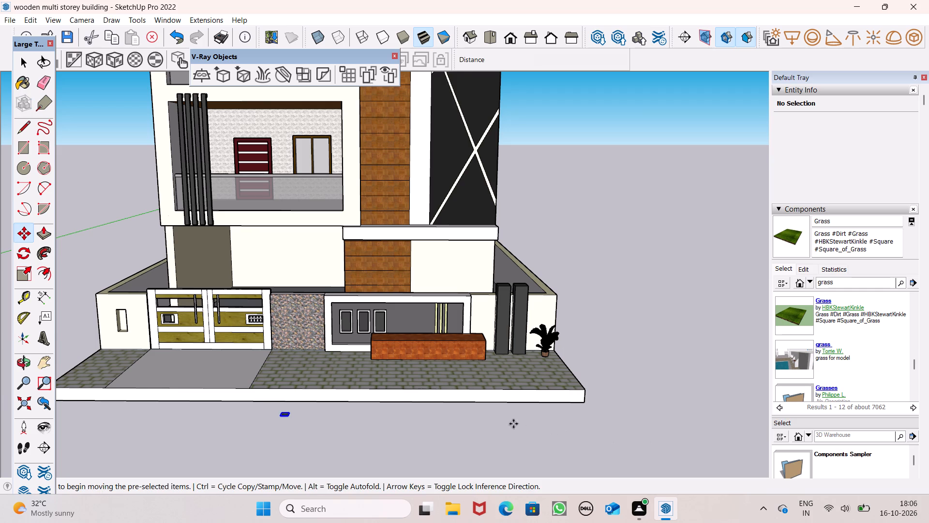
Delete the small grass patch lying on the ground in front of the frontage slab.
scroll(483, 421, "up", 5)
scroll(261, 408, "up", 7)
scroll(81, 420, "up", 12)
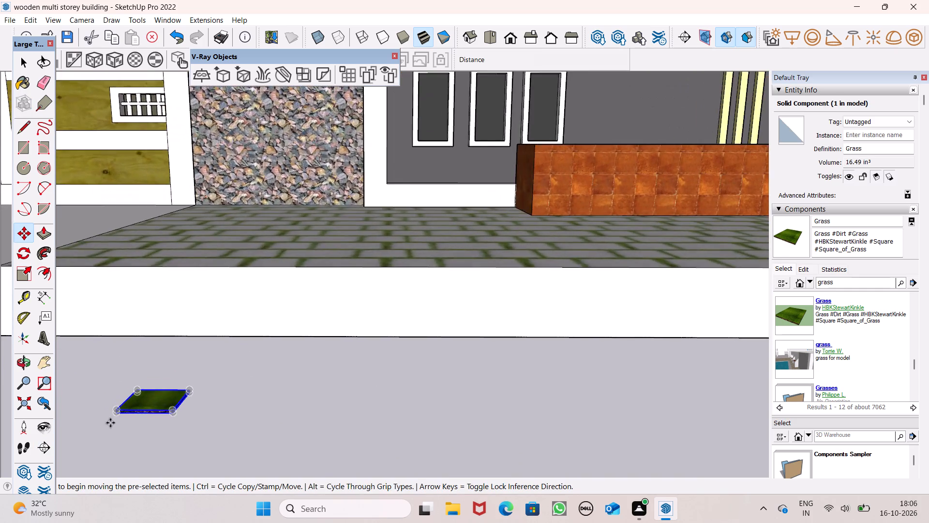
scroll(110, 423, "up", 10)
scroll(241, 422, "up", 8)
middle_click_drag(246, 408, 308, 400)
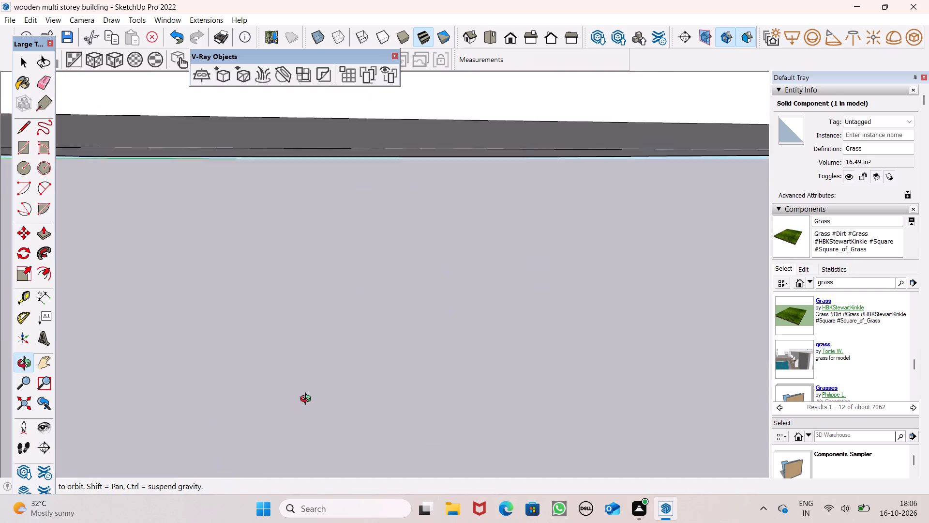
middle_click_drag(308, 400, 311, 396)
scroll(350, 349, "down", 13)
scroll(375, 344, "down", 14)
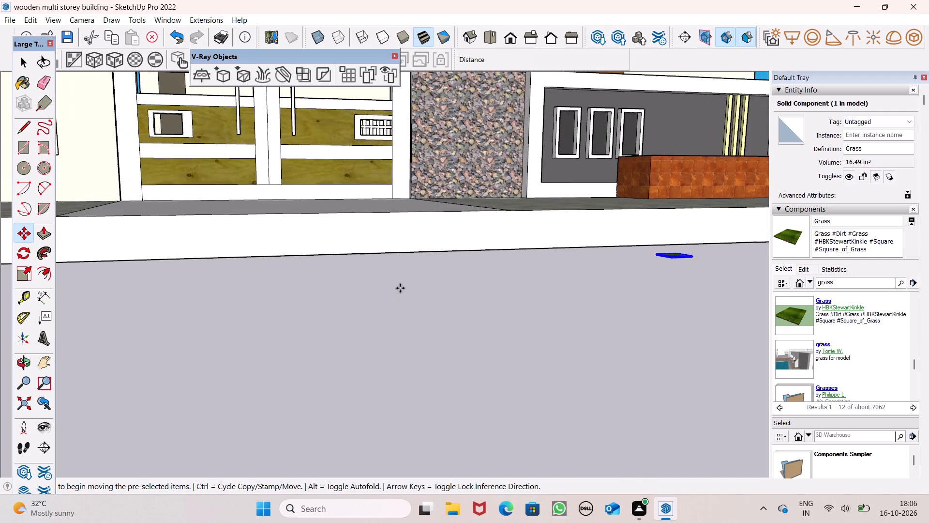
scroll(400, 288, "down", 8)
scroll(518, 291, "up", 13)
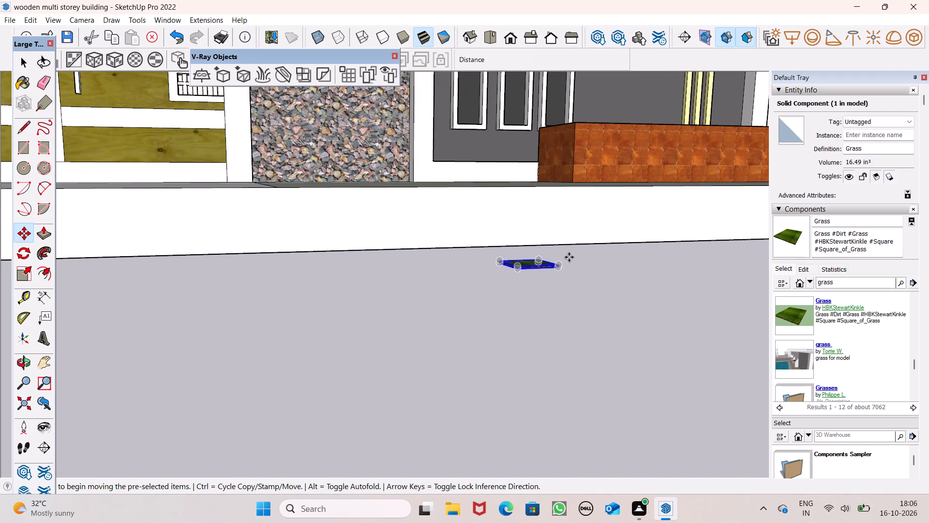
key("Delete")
Search the 3D Warehouse components for "flower plants croton".
left_click(881, 288)
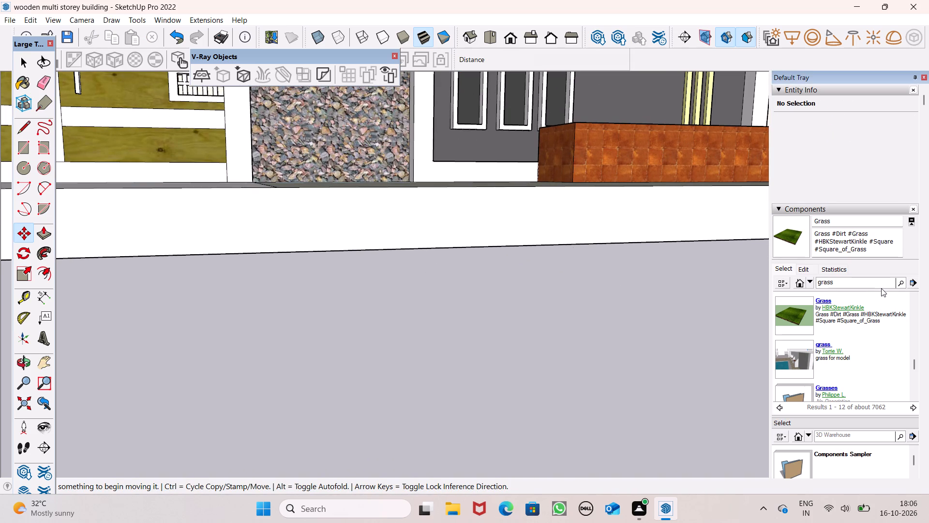
left_click(881, 282)
key("BackSpace")
key("BackSpace")
key("BackSpace")
key("BackSpace")
key("BackSpace")
key("BackSpace")
key("BackSpace")
key("BackSpace")
key("BackSpace")
key("BackSpace")
key("BackSpace")
key("BackSpace")
key("BackSpace")
key("BackSpace")
key("BackSpace")
key("BackSpace")
key("BackSpace")
type("flower")
key("space")
type("plants crotom")
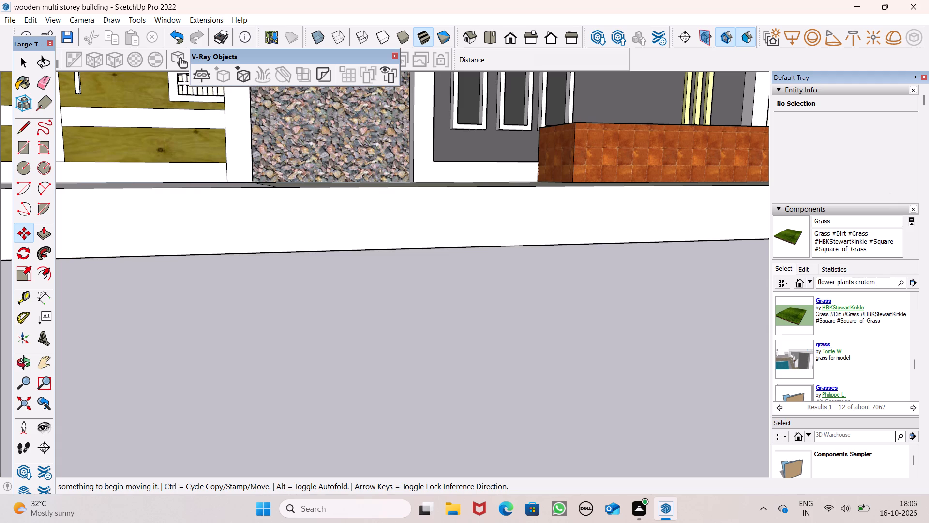
key("BackSpace")
key("n")
key("Return")
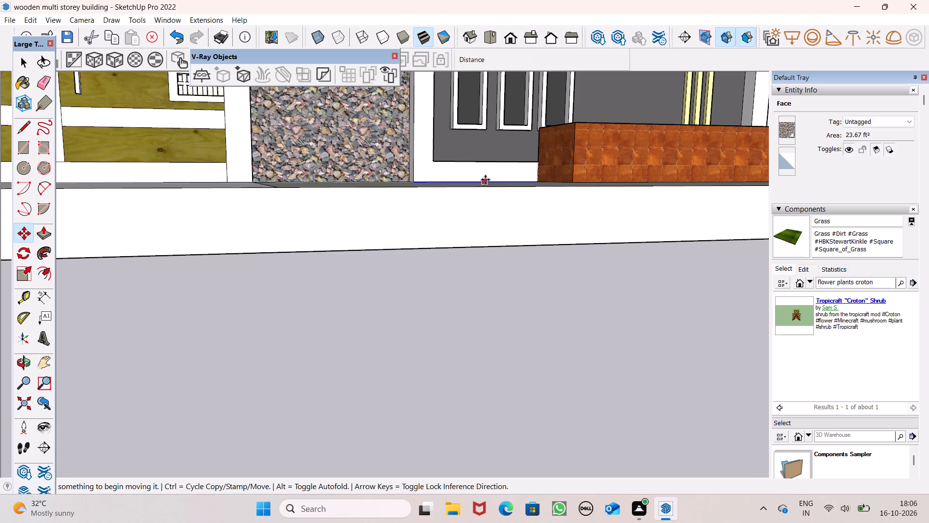
Examine the house front and its planted frontage as a whole from farther away.
scroll(501, 216, "down", 4)
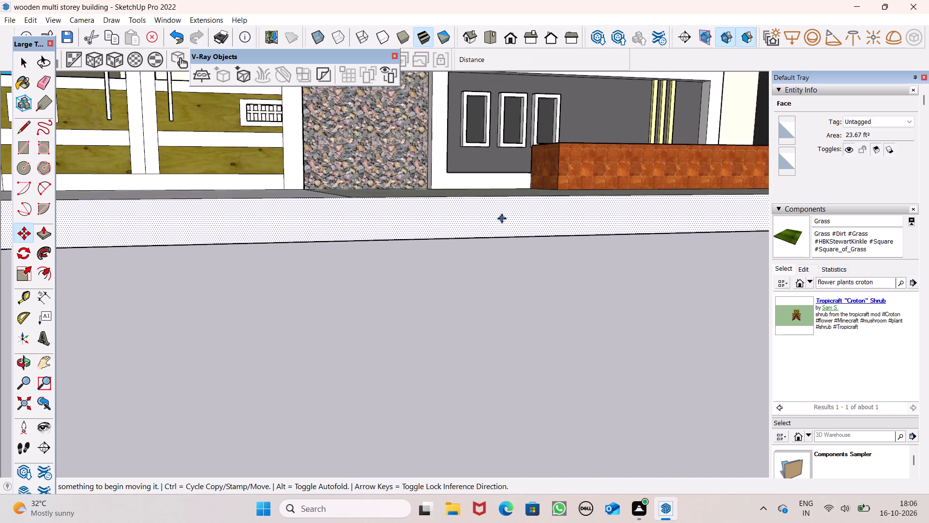
scroll(502, 218, "down", 3)
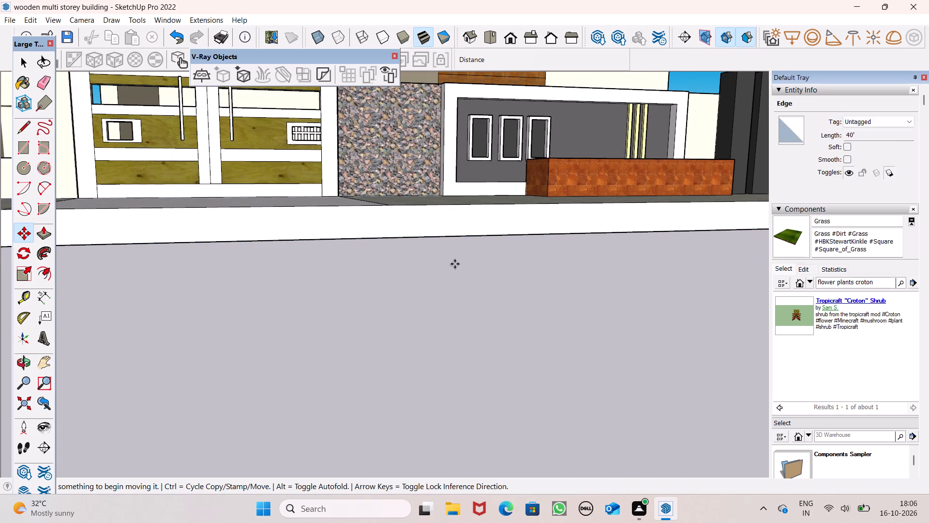
scroll(455, 264, "down", 17)
scroll(463, 257, "down", 4)
middle_click_drag(469, 267, 469, 276)
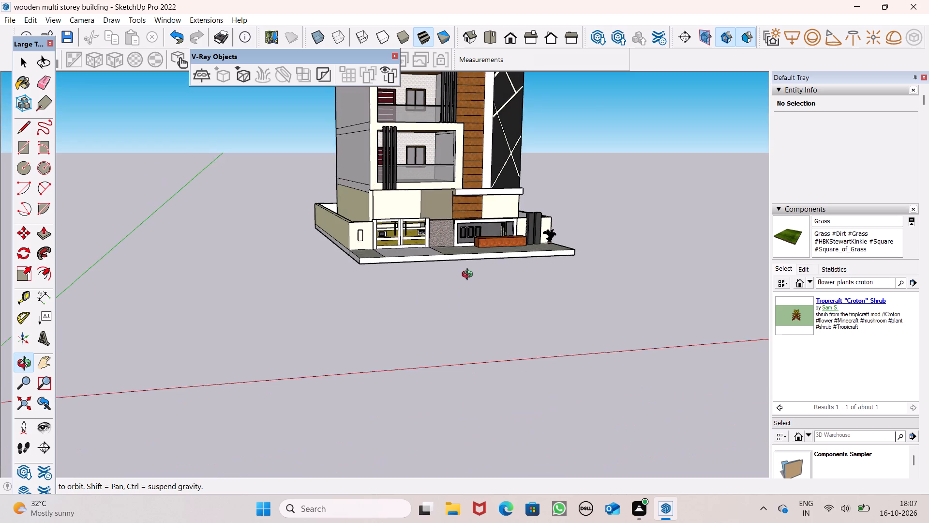
middle_click_drag(469, 276, 470, 274)
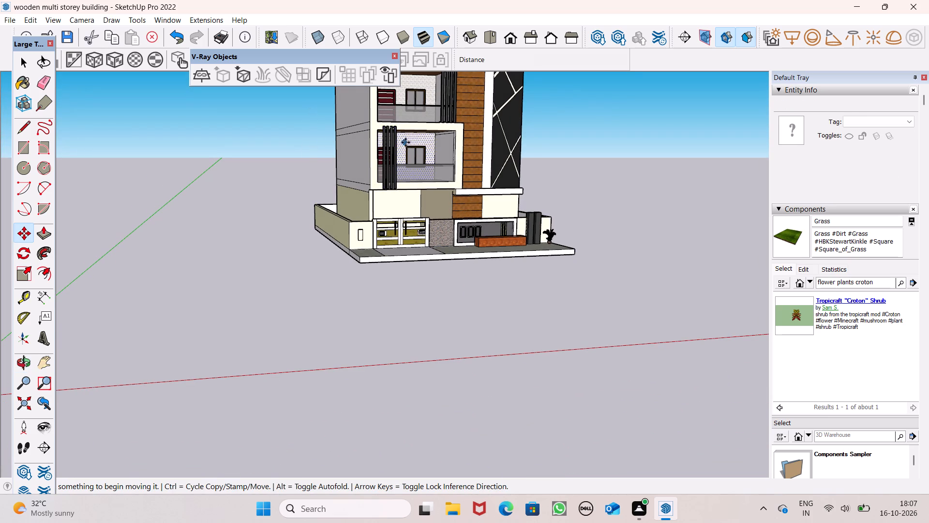
scroll(422, 184, "down", 4)
scroll(448, 186, "up", 6)
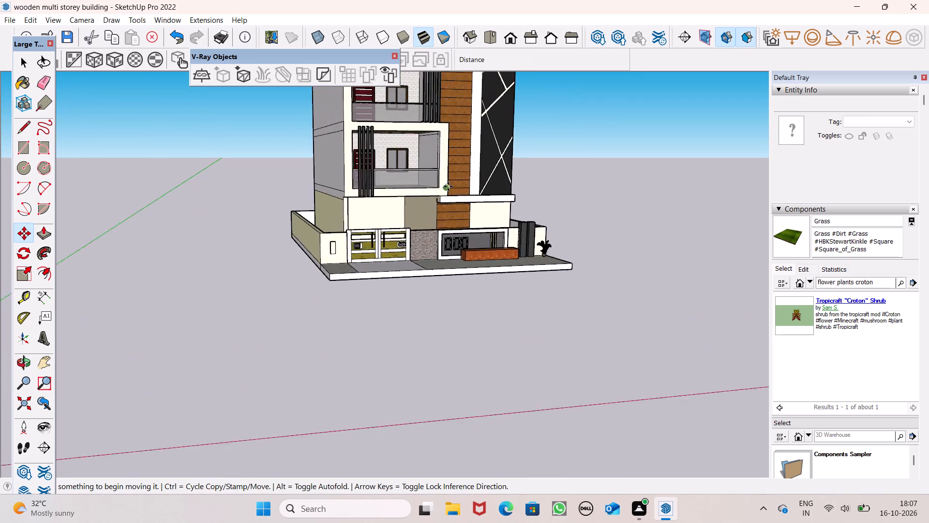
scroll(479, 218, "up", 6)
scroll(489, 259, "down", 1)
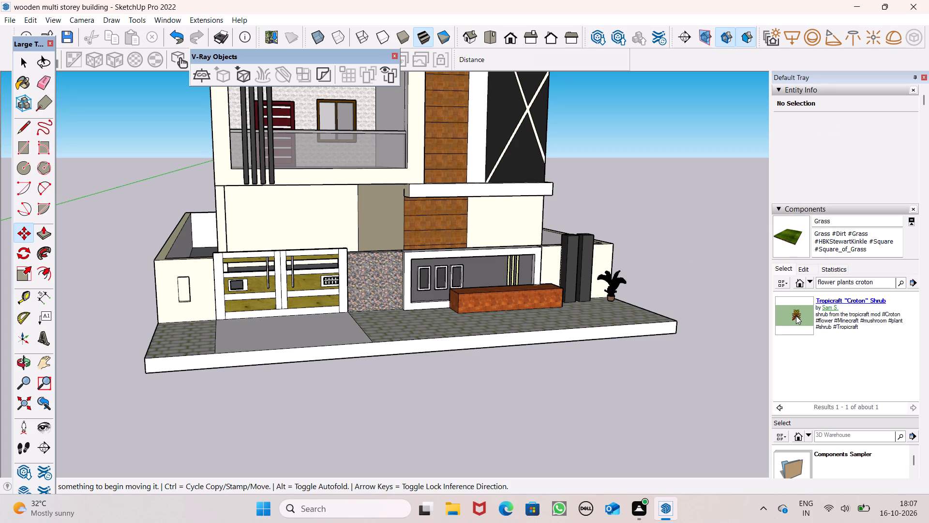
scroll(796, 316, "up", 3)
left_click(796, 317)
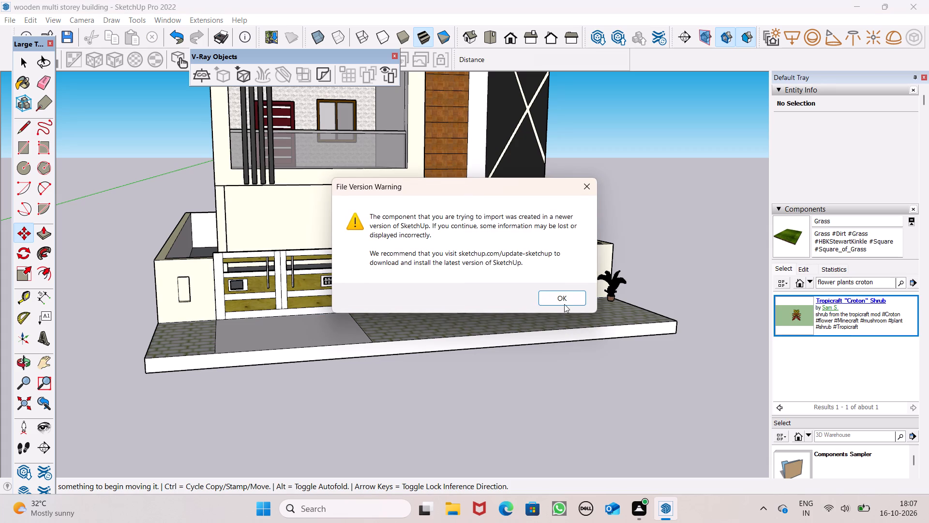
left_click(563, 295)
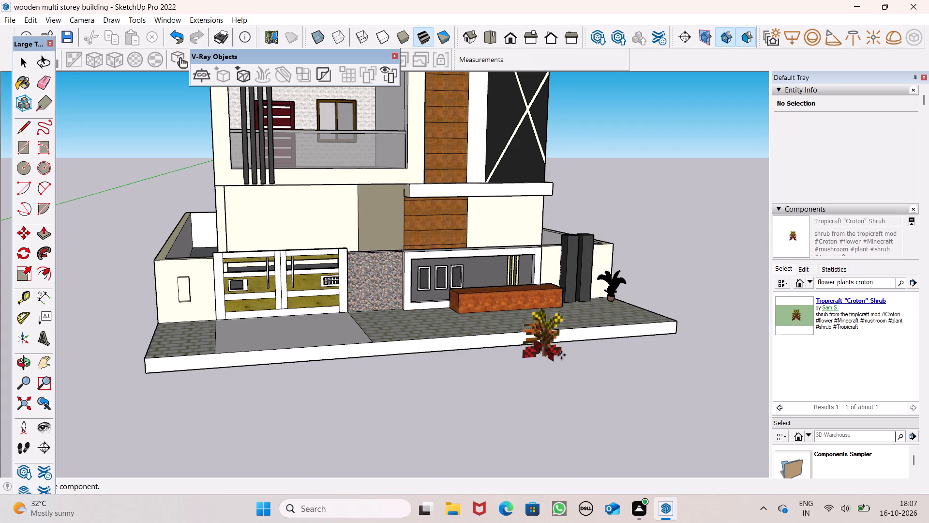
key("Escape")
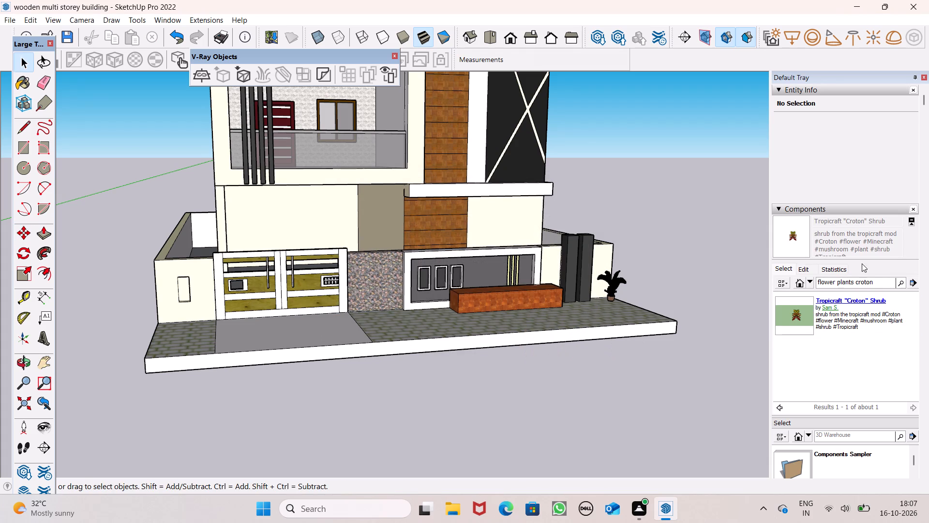
Search the 3D Warehouse components for "plants".
left_click(874, 285)
left_click(880, 282)
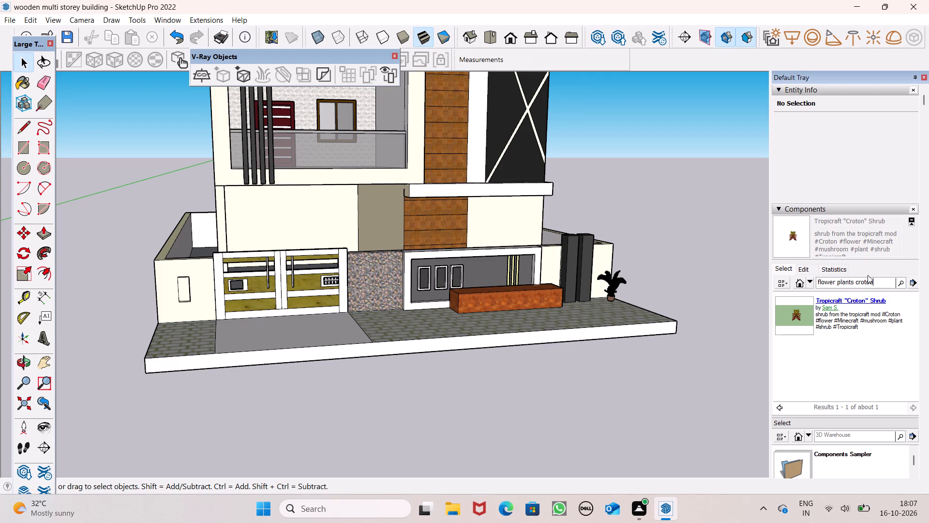
key("BackSpace")
key("BackSpace")
key("BackSpace")
key("BackSpace")
key("BackSpace")
key("BackSpace")
key("BackSpace")
key("BackSpace")
key("BackSpace")
key("BackSpace")
key("BackSpace")
key("BackSpace")
key("BackSpace")
key("BackSpace")
key("BackSpace")
key("BackSpace")
key("BackSpace")
key("BackSpace")
key("BackSpace")
key("BackSpace")
type("pl")
type("ants")
key("Return")
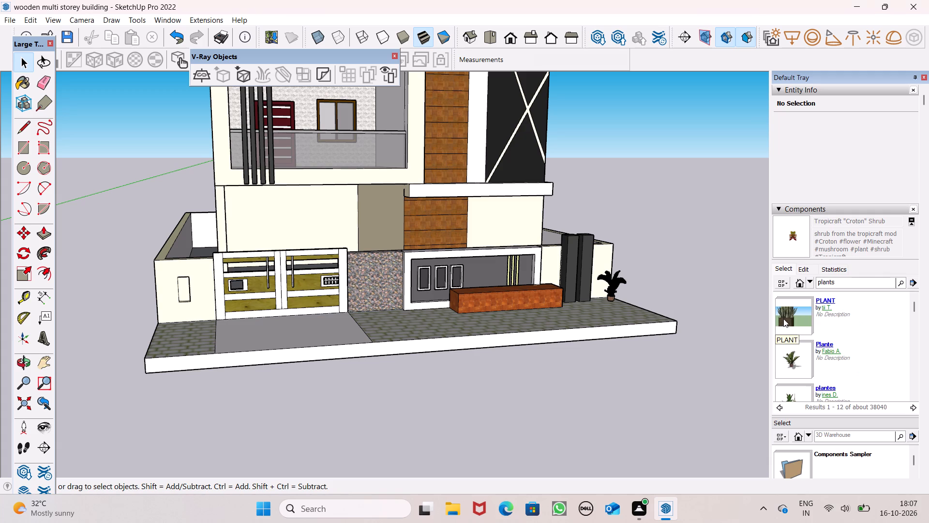
Browse the plant results and a related plant collection for a small potted plant suited to the frontage planter.
scroll(802, 330, "down", 4)
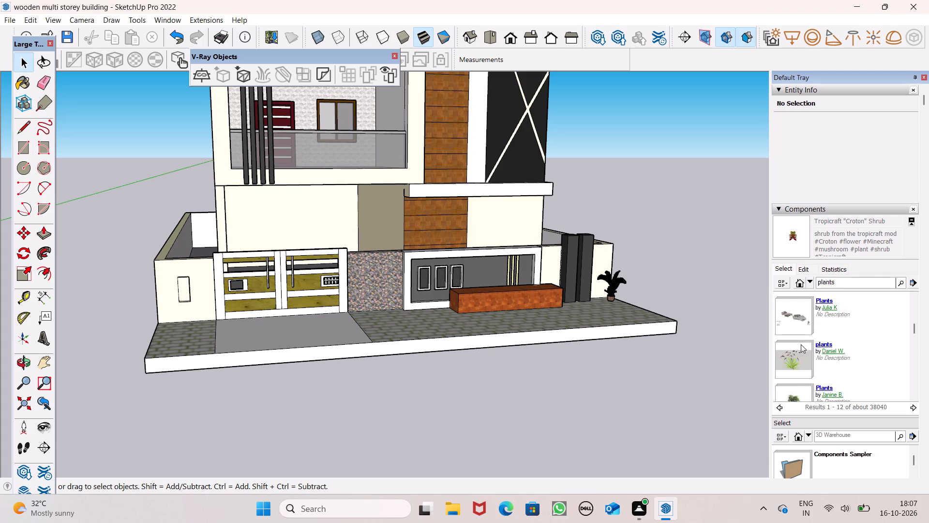
scroll(801, 344, "down", 2)
scroll(800, 351, "up", 3)
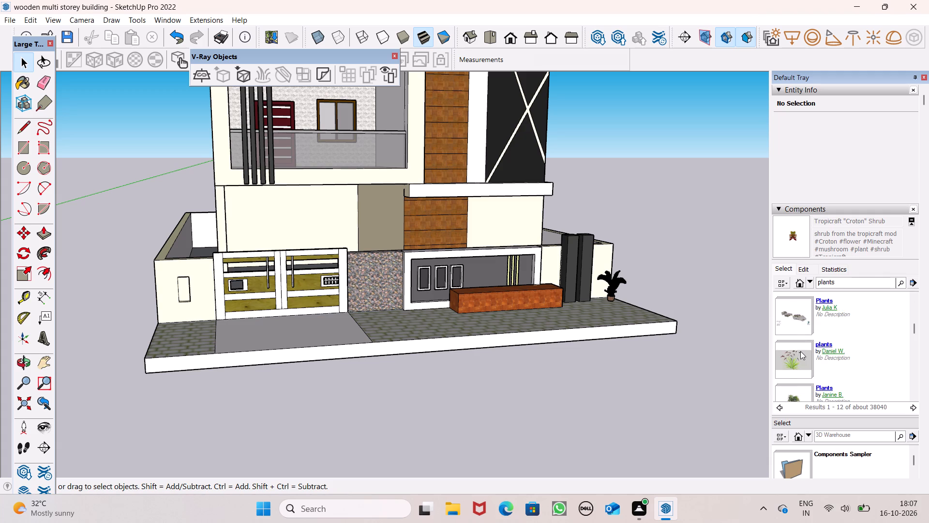
scroll(800, 351, "down", 1)
left_click(794, 356)
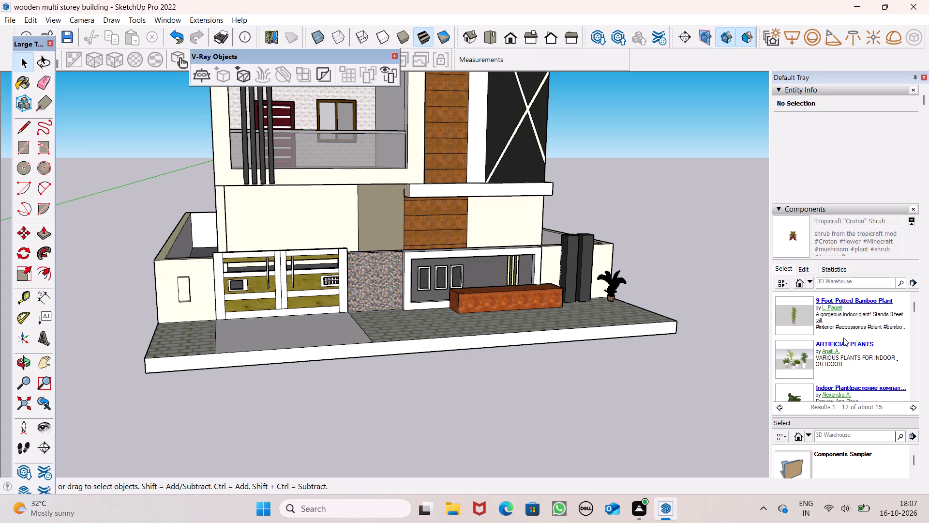
scroll(798, 344, "down", 2)
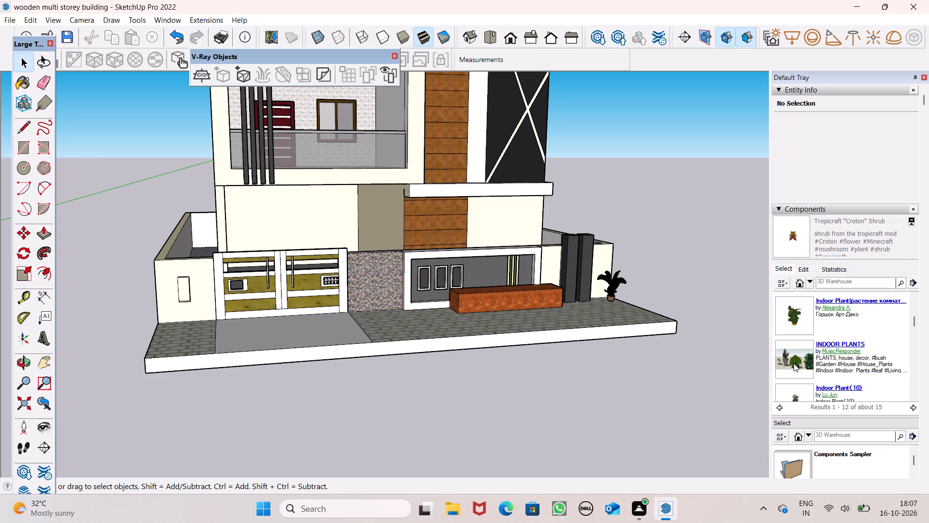
scroll(797, 360, "down", 3)
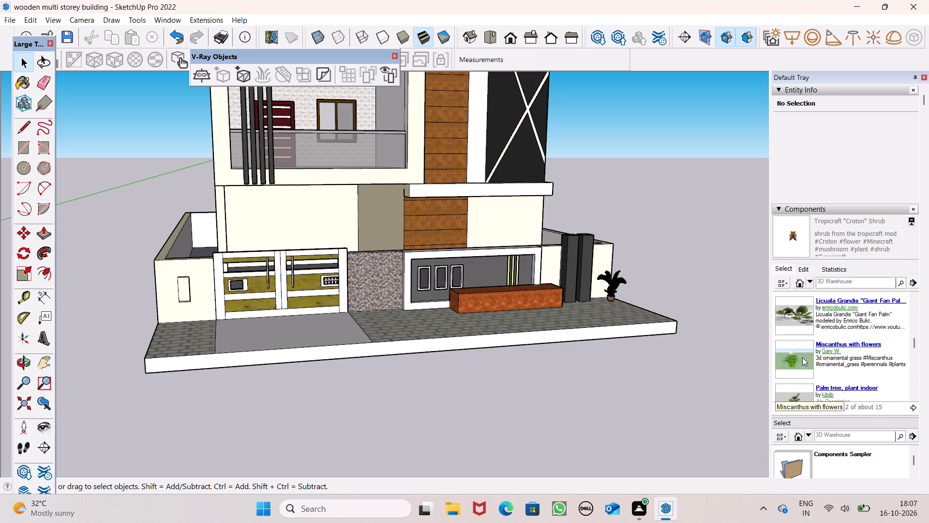
scroll(802, 357, "down", 2)
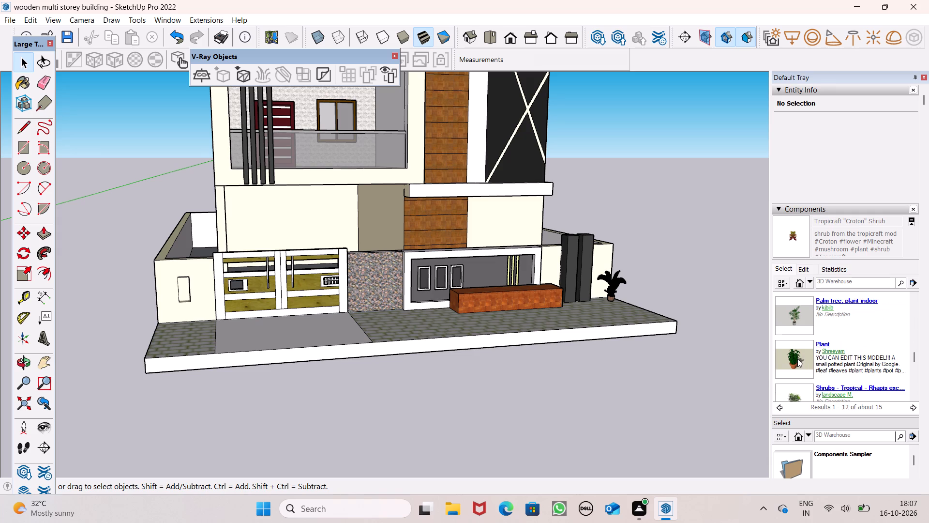
Import the small potted Plant component and place it on top of the brick-tiled planter box in front of the boundary wall.
left_click(797, 359)
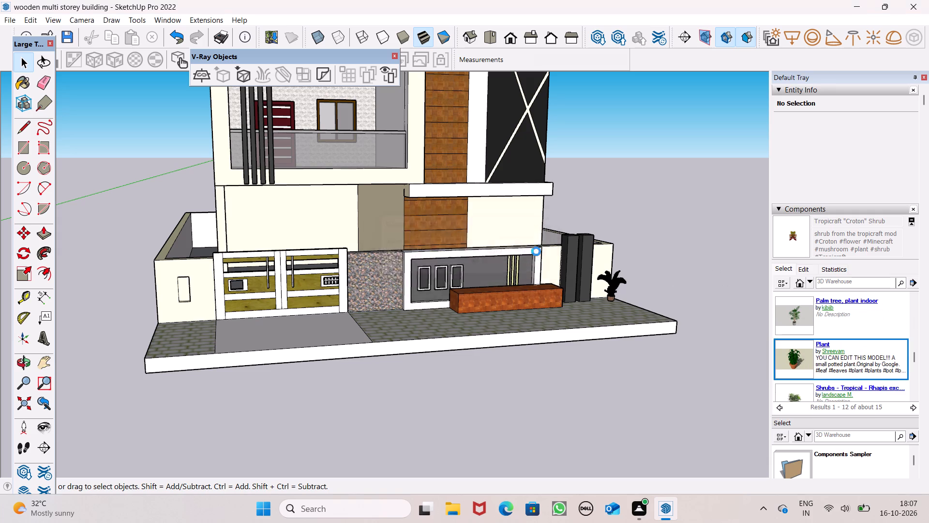
left_click(564, 303)
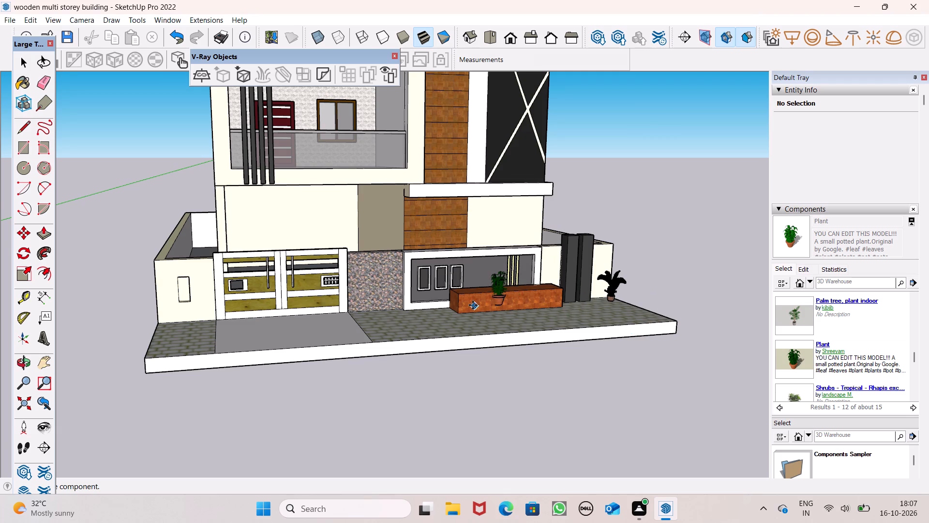
scroll(473, 305, "up", 20)
middle_click_drag(452, 293, 394, 309)
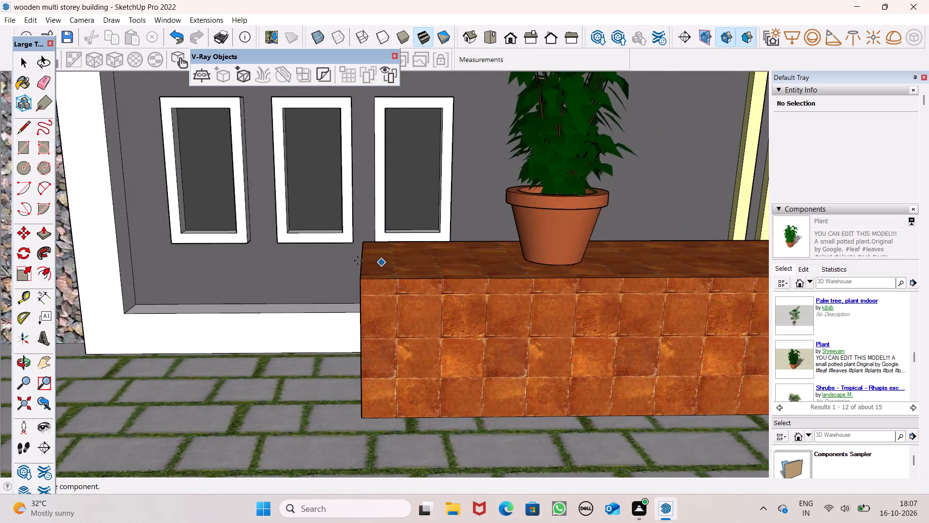
scroll(408, 243, "down", 3)
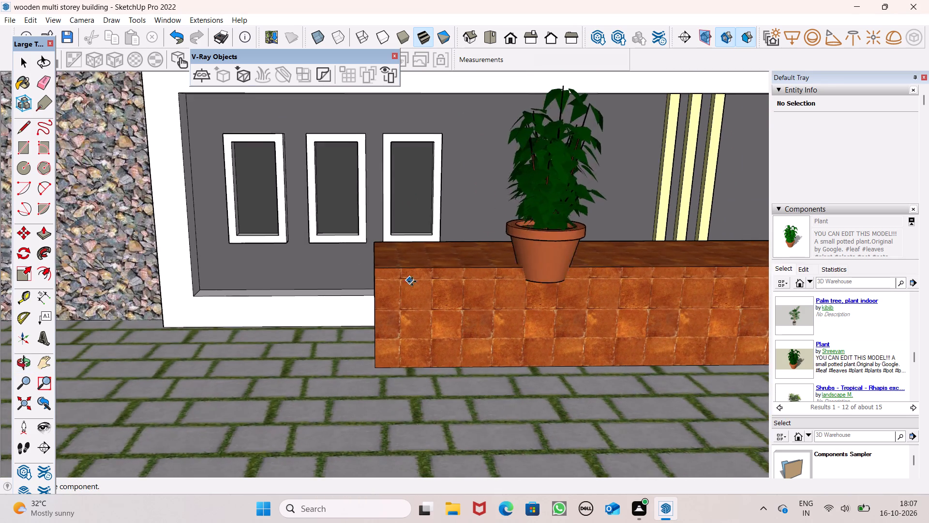
middle_click_drag(413, 281, 435, 263)
left_click(412, 246)
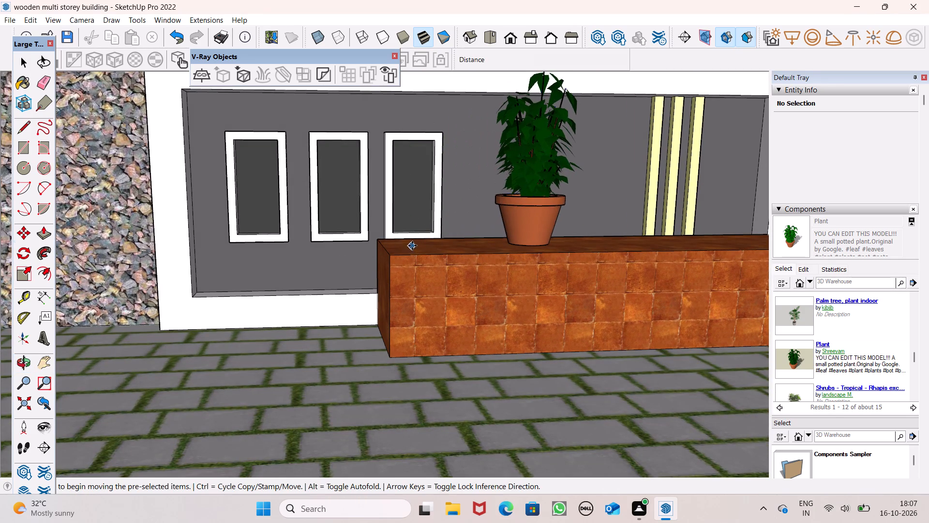
Move the potted plant along the planter box toward the end nearest the stone-clad wall section.
scroll(380, 240, "down", 5)
middle_click_drag(429, 252, 330, 302)
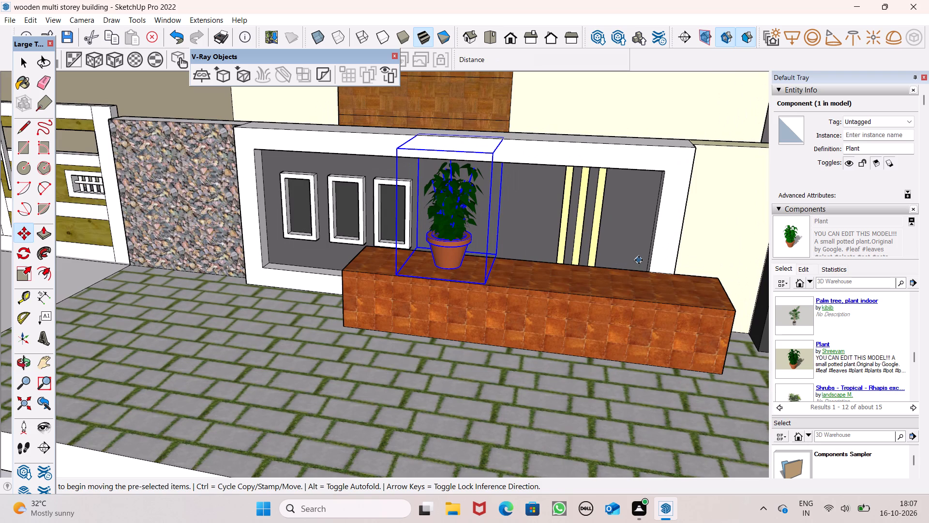
scroll(614, 259, "up", 1)
key("m")
key("Return")
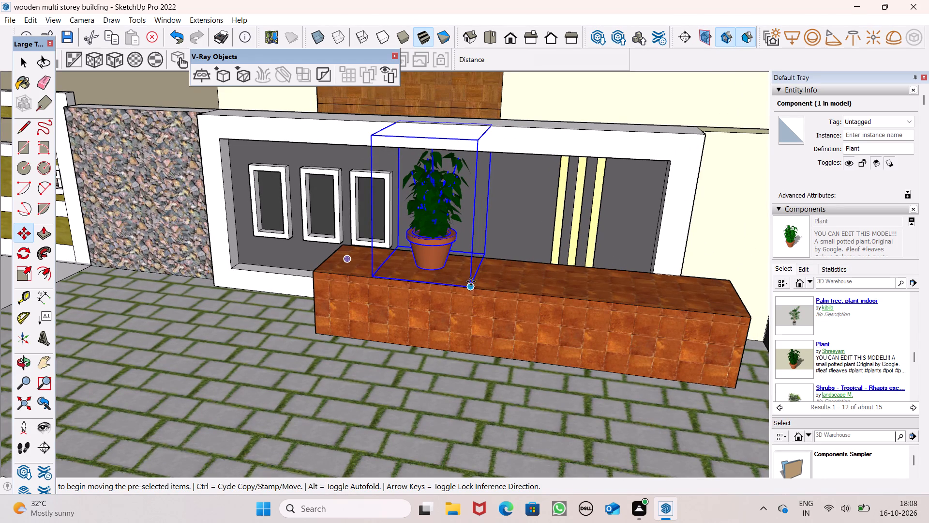
left_click_drag(472, 287, 417, 281)
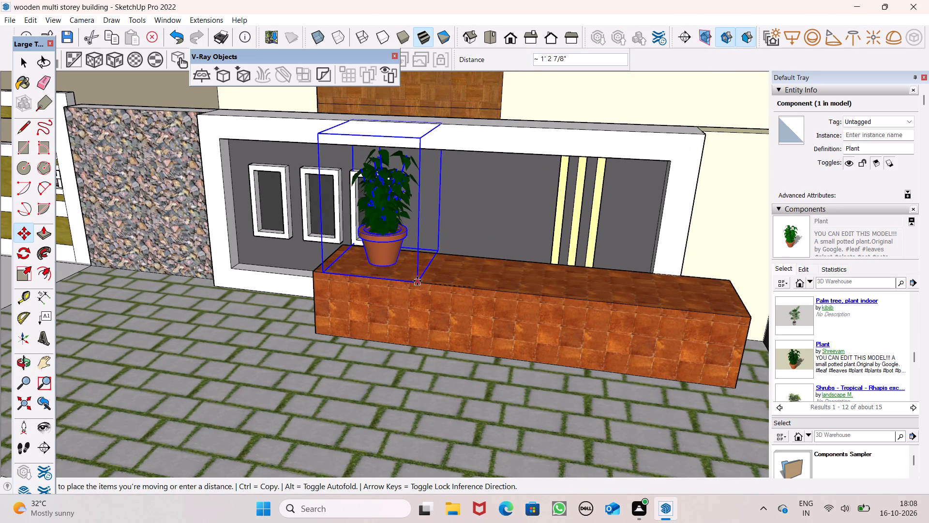
left_click_drag(417, 281, 409, 281)
Copy the potted plant along the planter box at roughly 1' 6" to 1' 9" spacing to make a row of five.
left_click_drag(408, 281, 472, 278, "ctrl")
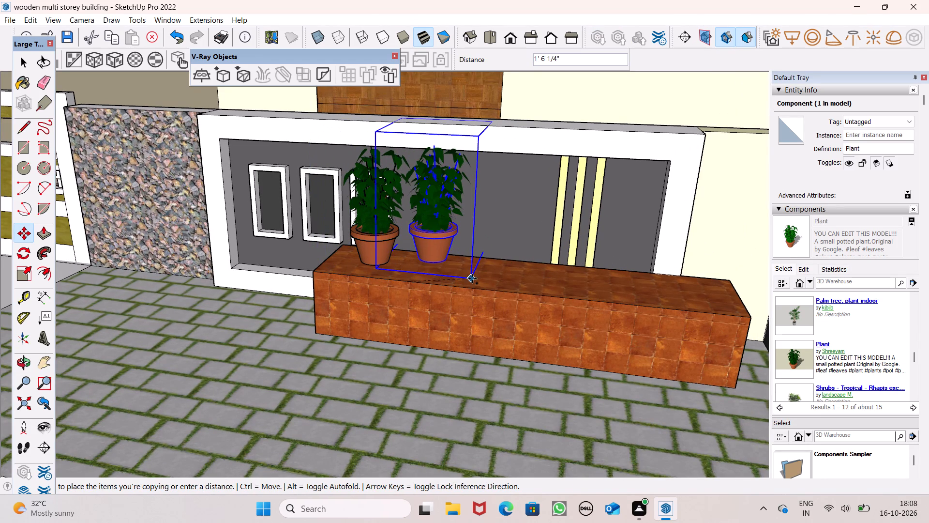
left_click_drag(472, 278, 477, 286, "ctrl")
left_click_drag(477, 288, 505, 288)
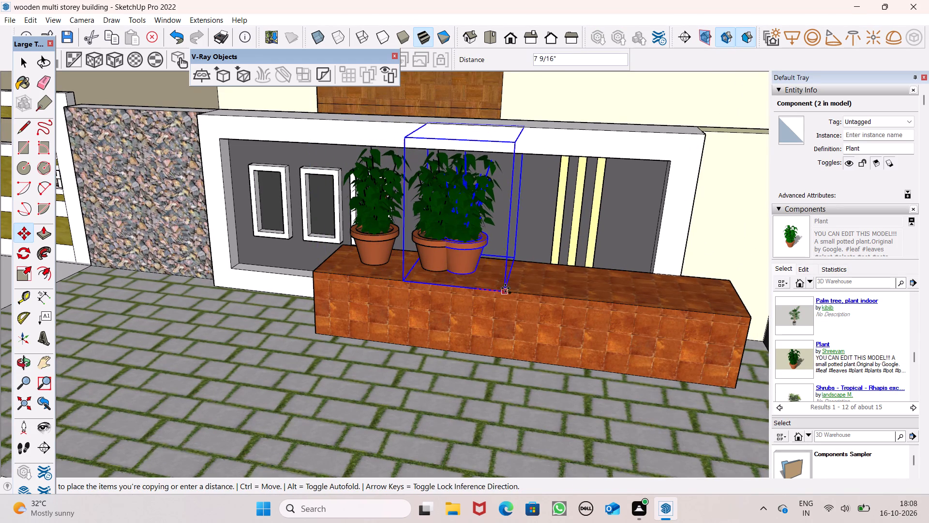
left_click_drag(505, 288, 546, 293)
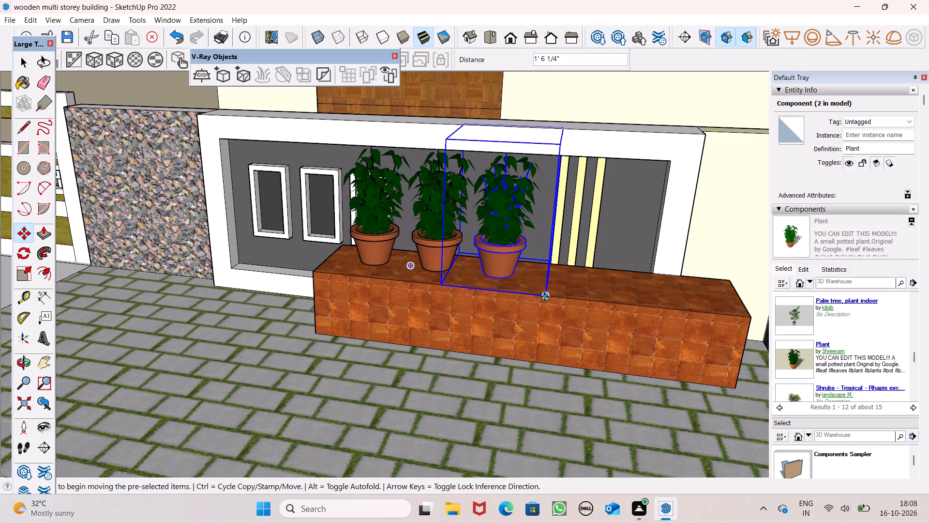
left_click_drag(544, 298, 630, 297)
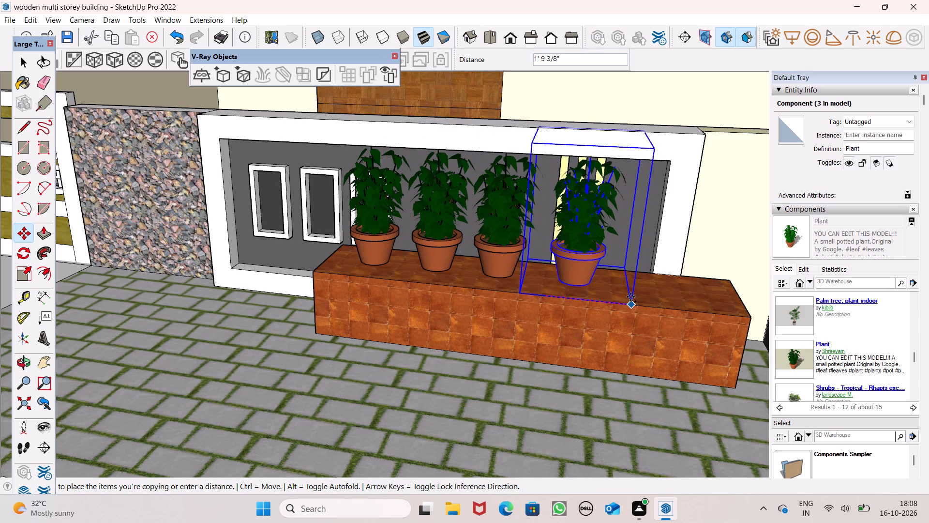
left_click_drag(630, 297, 630, 300)
left_click_drag(630, 304, 703, 307)
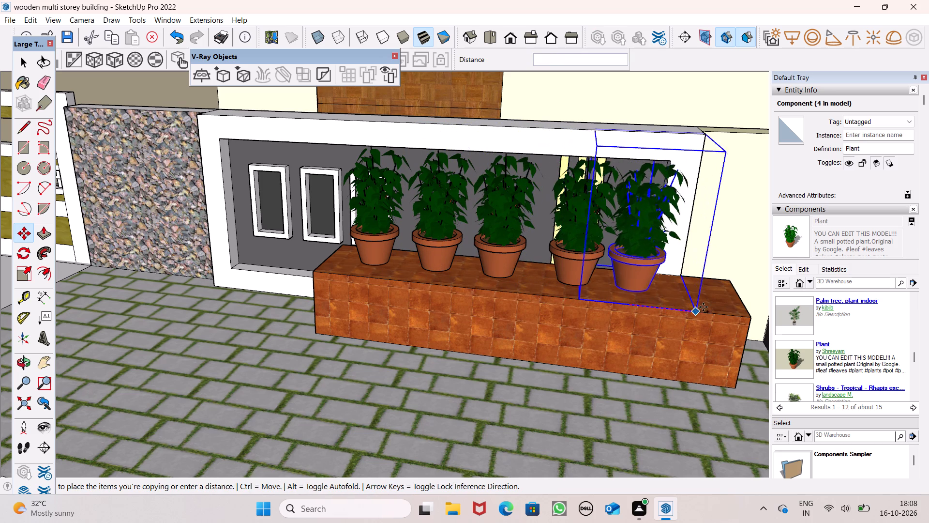
left_click_drag(703, 307, 713, 307)
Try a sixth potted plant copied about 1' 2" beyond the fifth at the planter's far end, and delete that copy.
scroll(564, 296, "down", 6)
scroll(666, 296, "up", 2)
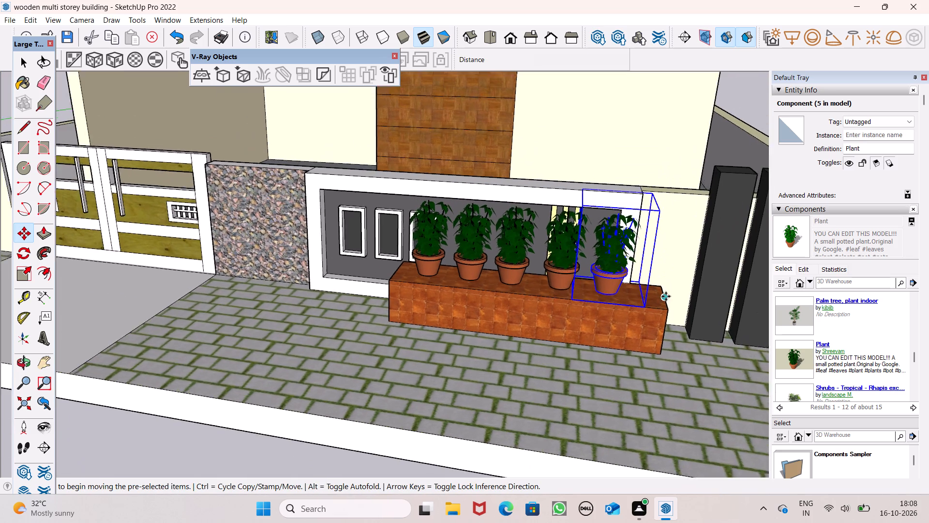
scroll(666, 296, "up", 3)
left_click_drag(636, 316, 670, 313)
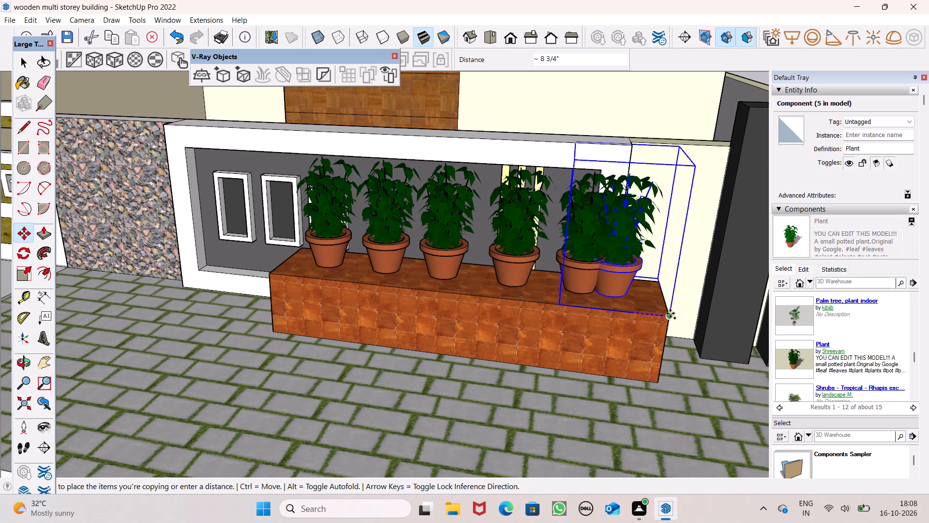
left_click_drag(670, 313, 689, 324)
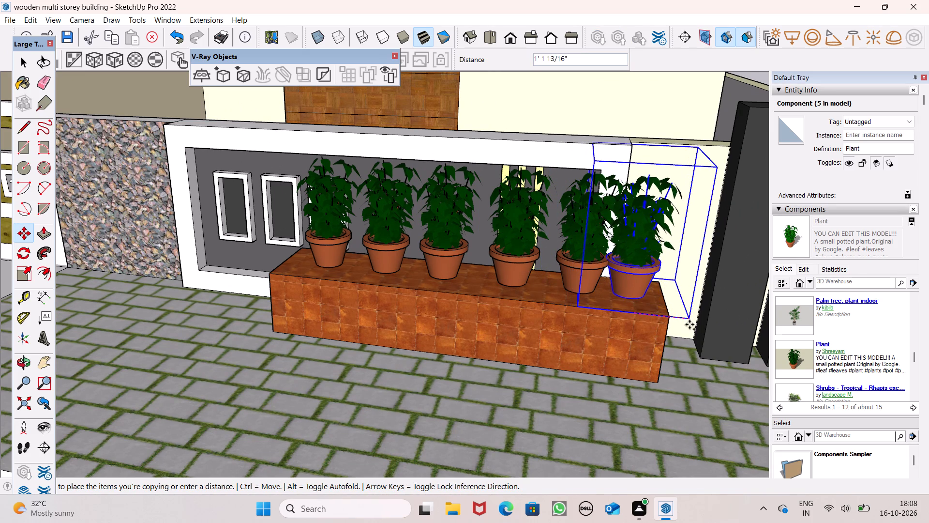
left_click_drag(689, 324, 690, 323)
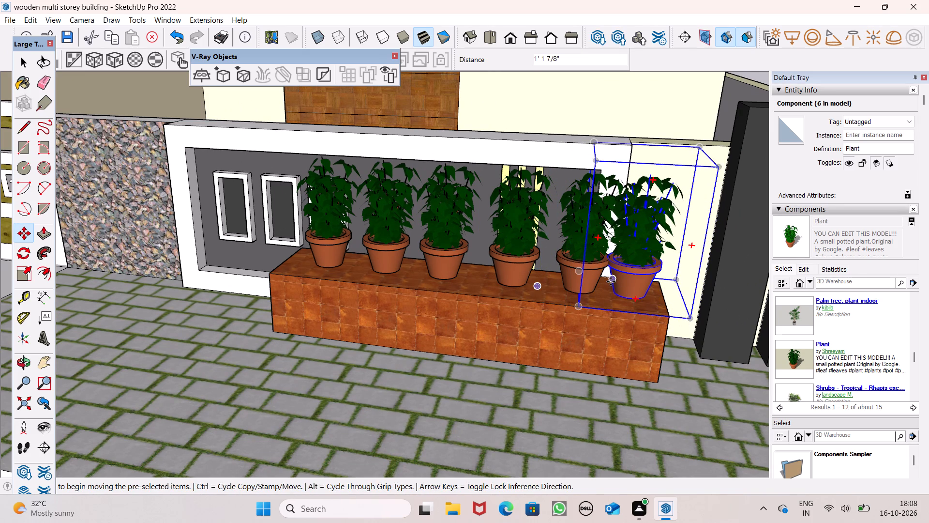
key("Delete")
Clear the selection and examine the whole house frontage with its planter row from farther away.
scroll(600, 253, "down", 18)
key("space")
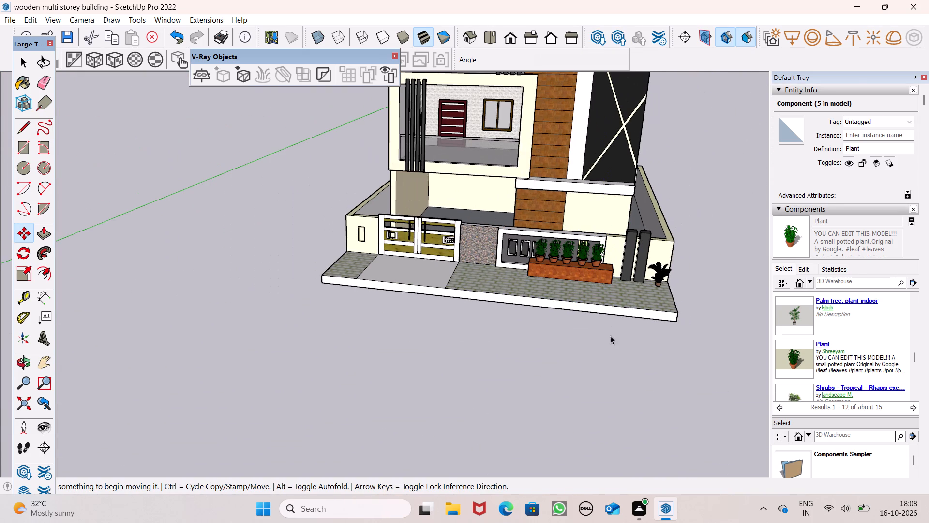
left_click(597, 362)
middle_click_drag(611, 302, 704, 308)
scroll(623, 285, "up", 1)
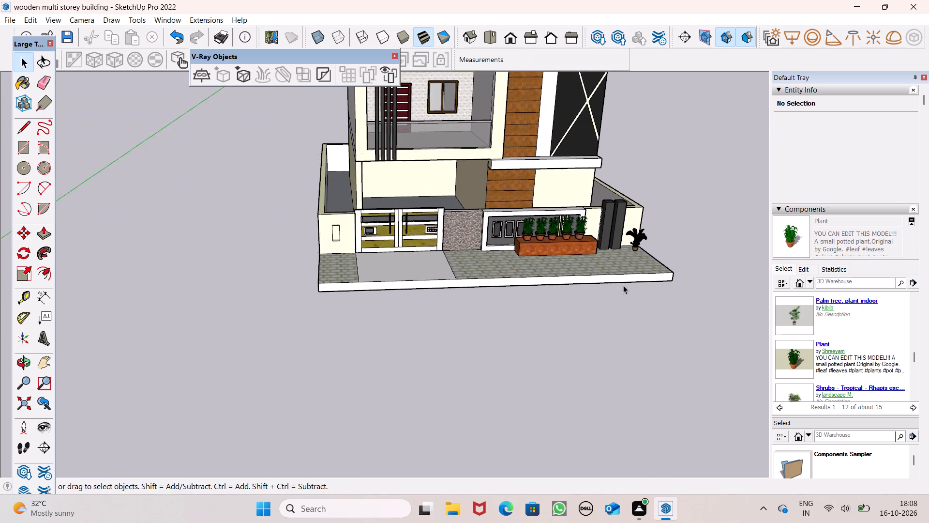
scroll(623, 285, "up", 1)
scroll(623, 285, "down", 3)
middle_click_drag(622, 289, 599, 337)
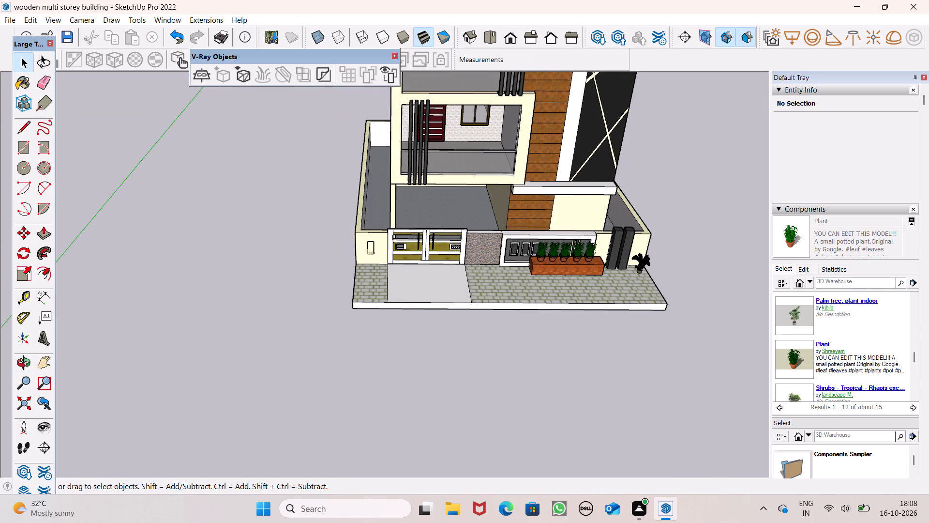
Paint the plain driveway strip in front of the entrance gate with the Pavers with Grass Herringbone material.
left_click(847, 284)
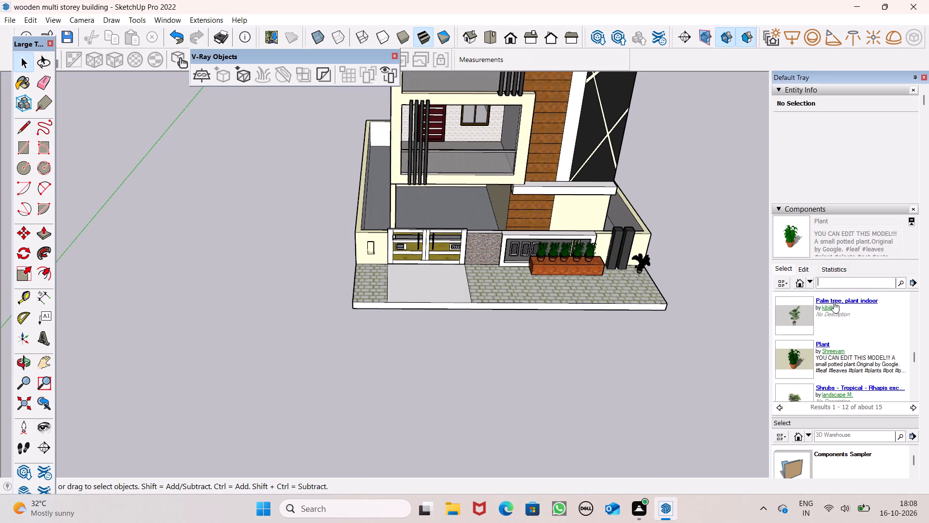
scroll(826, 334, "down", 18)
scroll(815, 295, "down", 4)
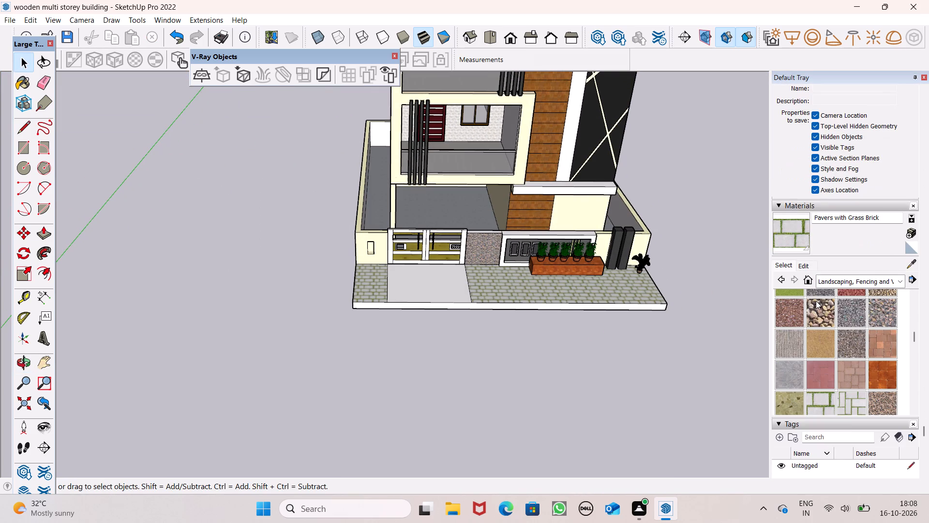
scroll(844, 325, "down", 4)
scroll(844, 327, "up", 1)
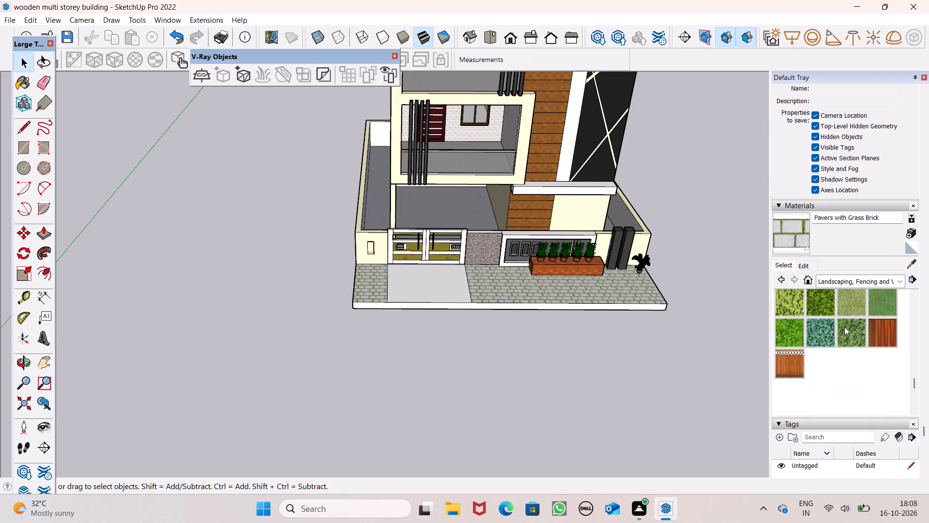
scroll(844, 327, "up", 2)
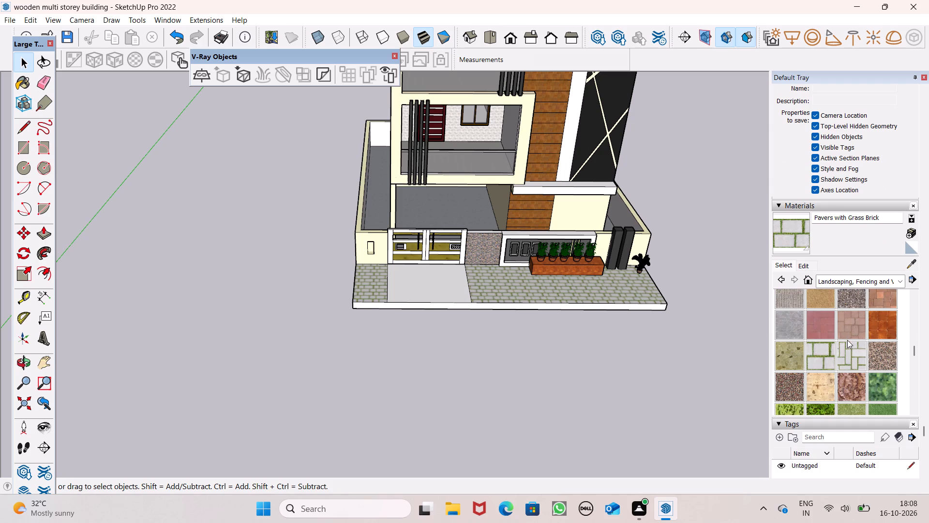
left_click(847, 340)
left_click(843, 347)
scroll(619, 329, "up", 5)
left_click(373, 264)
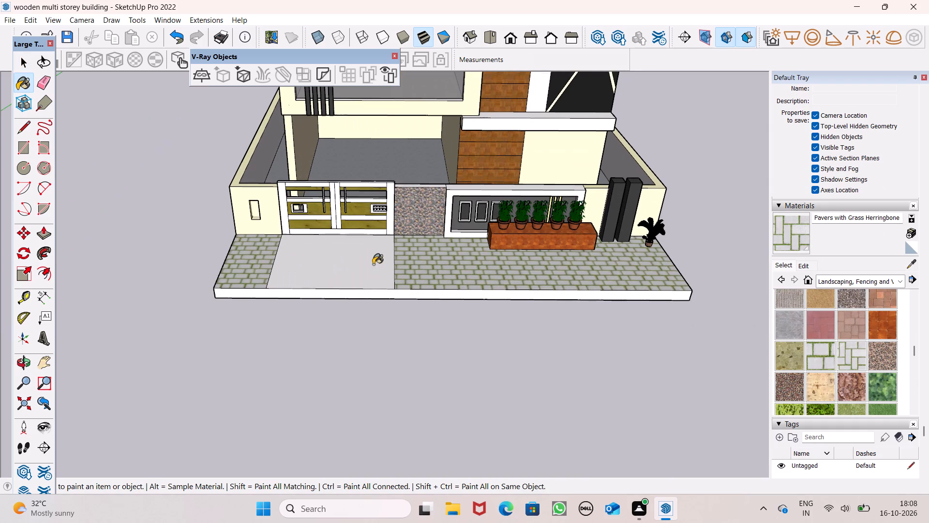
Paint the upper-storey faces and floor bands of the house's side wall above the gate-side boundary wall with the cream Color D01.
scroll(331, 267, "up", 3)
scroll(524, 264, "down", 2)
middle_click_drag(533, 280, 524, 369)
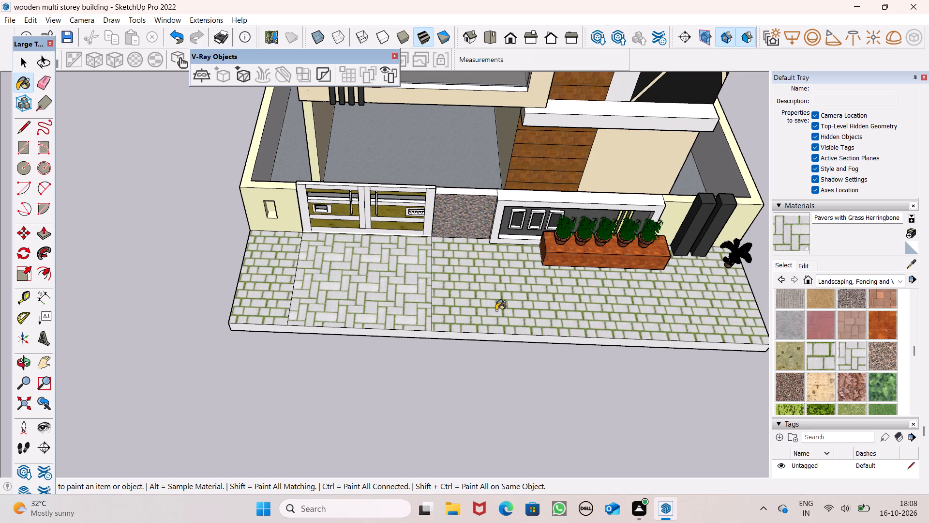
scroll(746, 323, "down", 4)
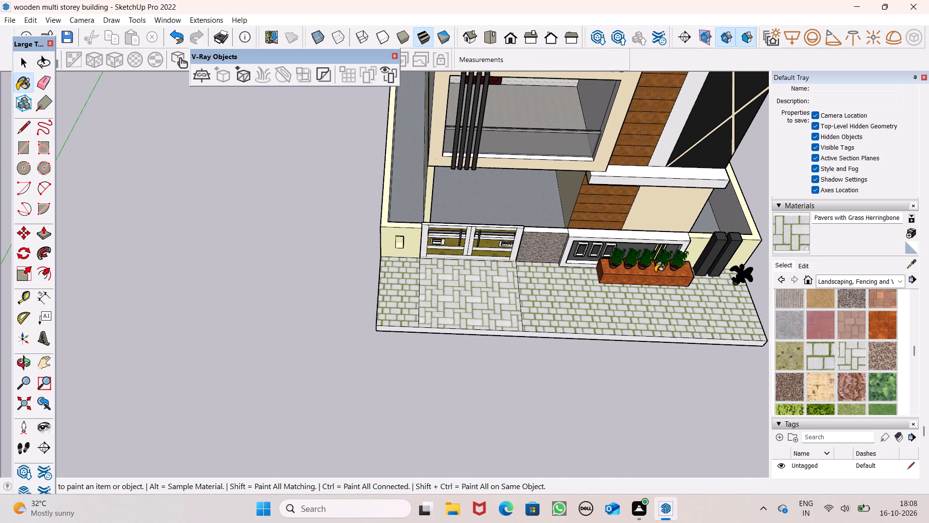
scroll(655, 272, "down", 3)
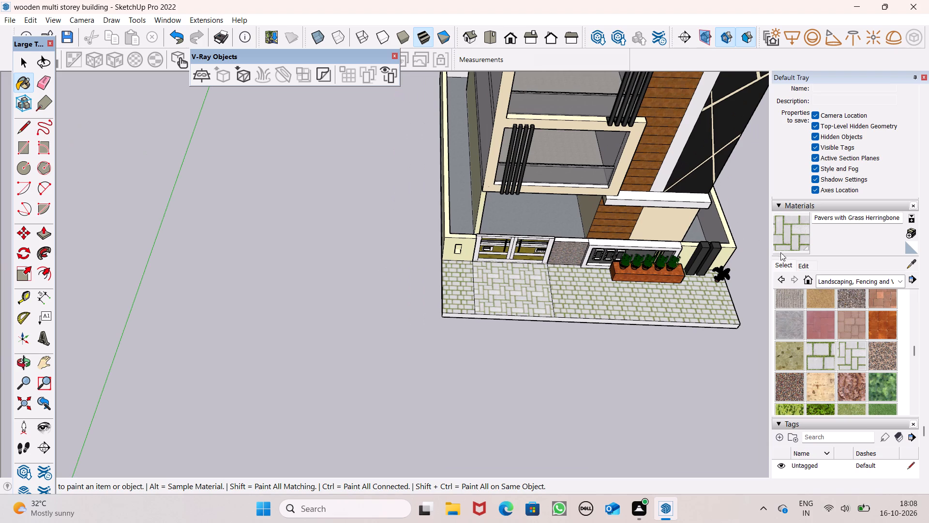
left_click(827, 280)
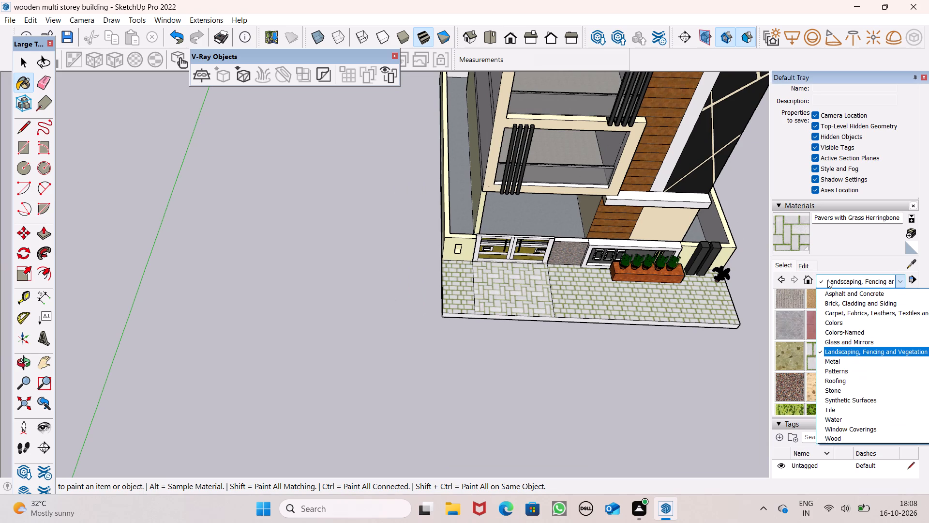
left_click(835, 323)
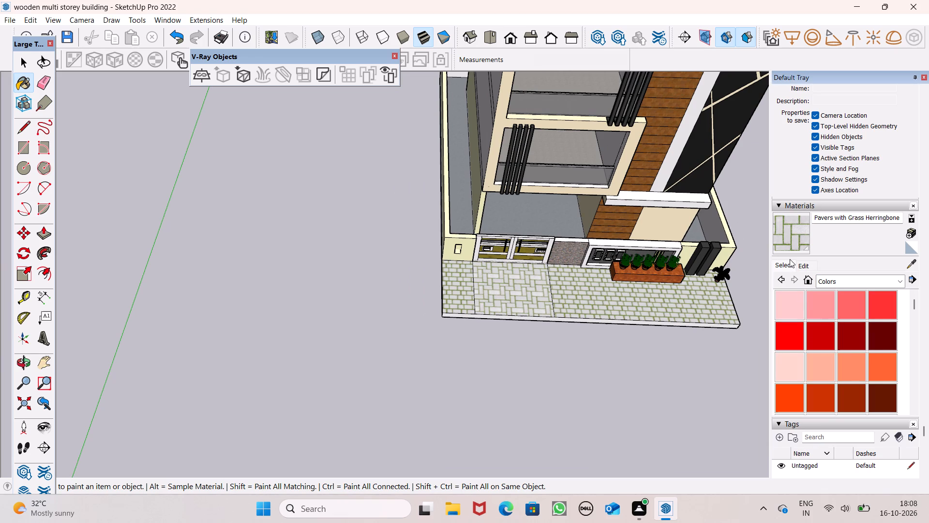
scroll(527, 219, "down", 3)
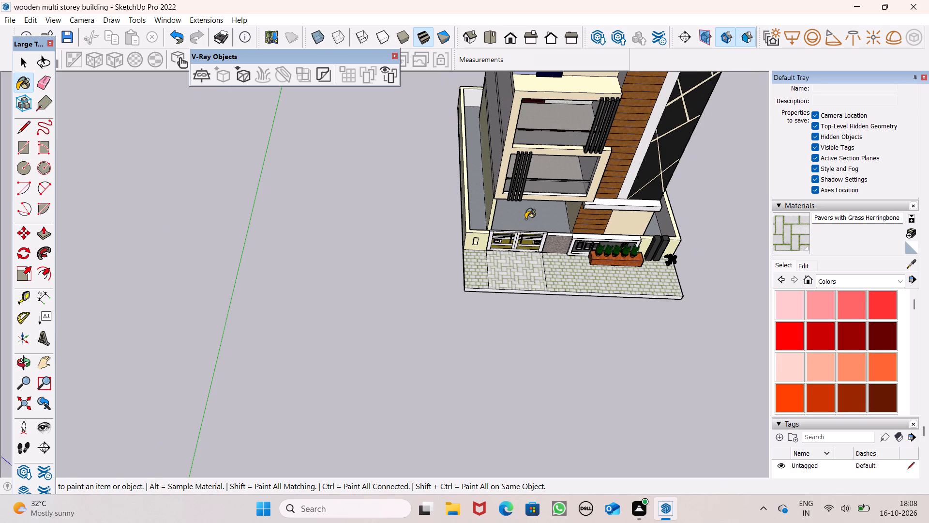
middle_click_drag(560, 227, 569, 177)
scroll(783, 326, "down", 2)
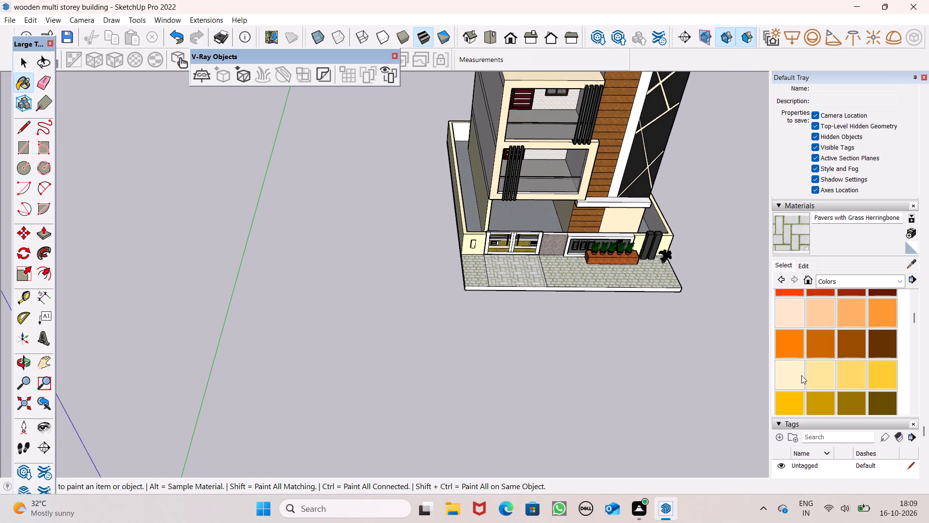
left_click(790, 379)
scroll(510, 243, "down", 2)
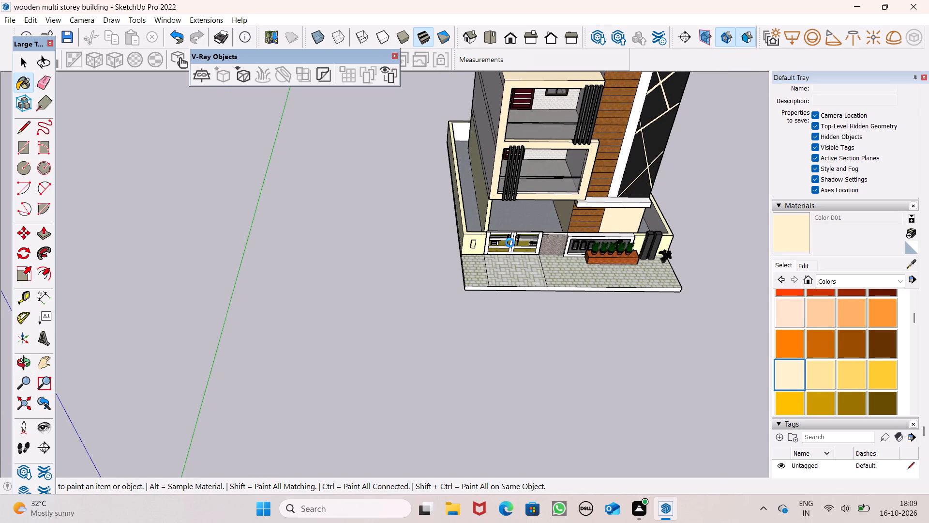
scroll(510, 243, "down", 4)
scroll(620, 174, "up", 5)
scroll(620, 174, "down", 2)
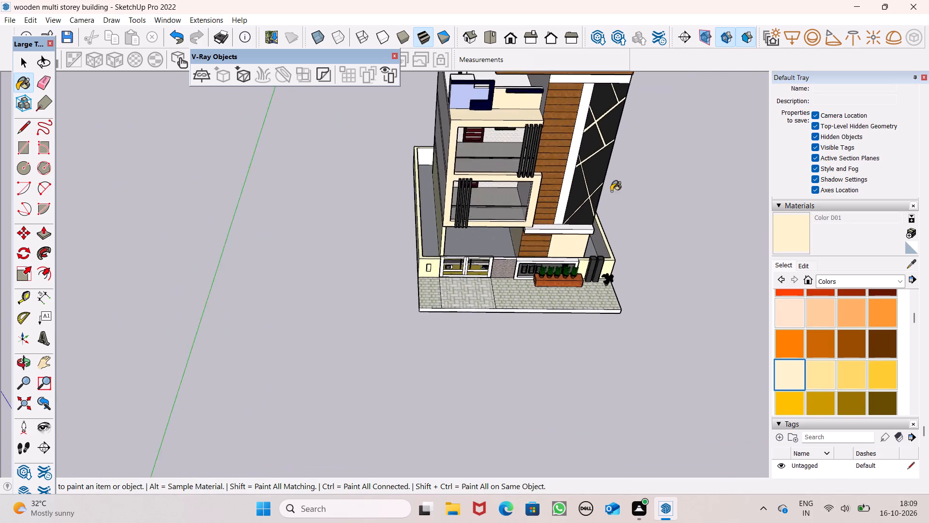
scroll(611, 191, "down", 2)
middle_click_drag(606, 210, 477, 128)
scroll(498, 230, "up", 7)
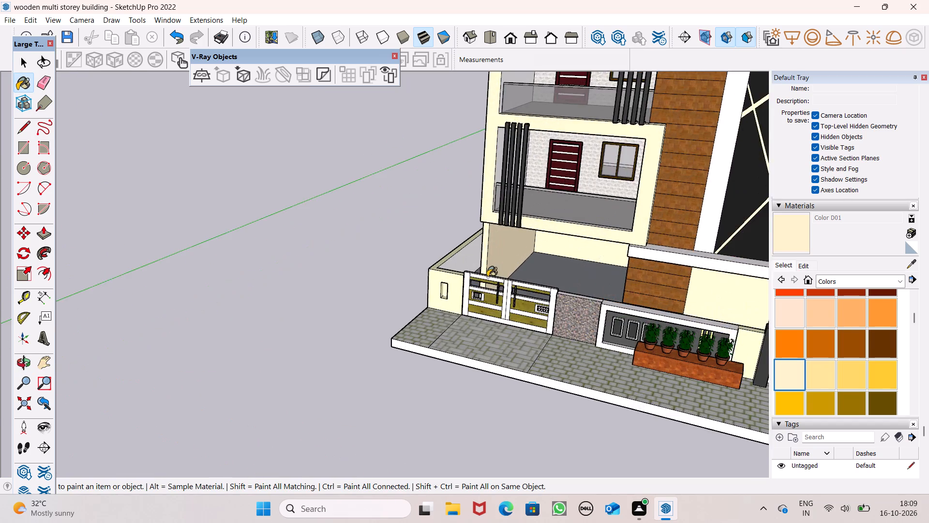
scroll(487, 277, "up", 6)
left_click(446, 254)
scroll(369, 261, "up", 5)
middle_click_drag(369, 261, 679, 205)
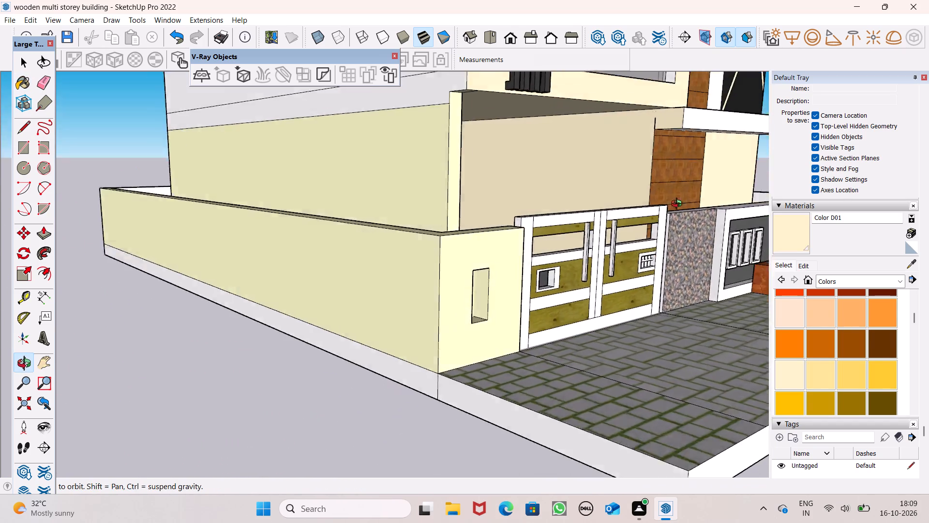
middle_click_drag(679, 205, 697, 197)
scroll(360, 199, "up", 2)
scroll(360, 198, "down", 11)
middle_click_drag(465, 215, 515, 207)
scroll(489, 205, "down", 6)
scroll(445, 173, "down", 7)
scroll(427, 97, "up", 14)
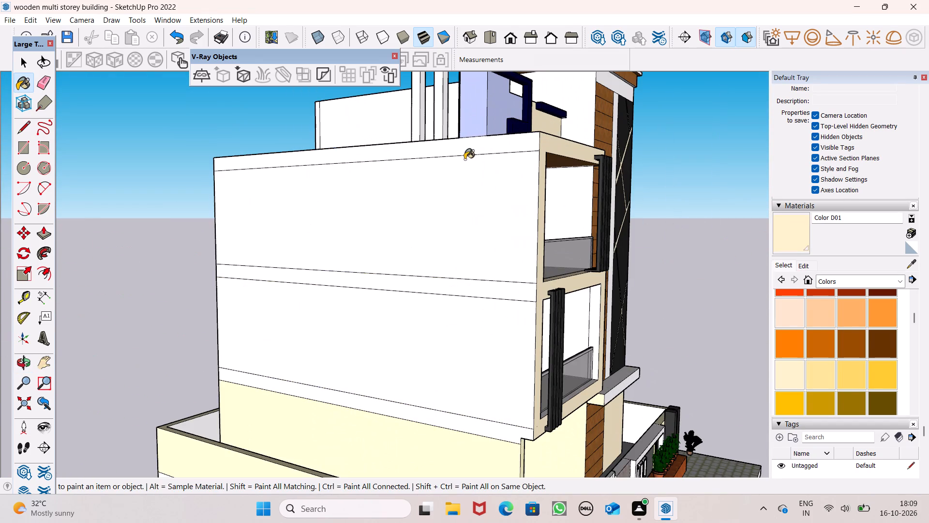
left_click(472, 148)
left_click(465, 166)
left_click(448, 287)
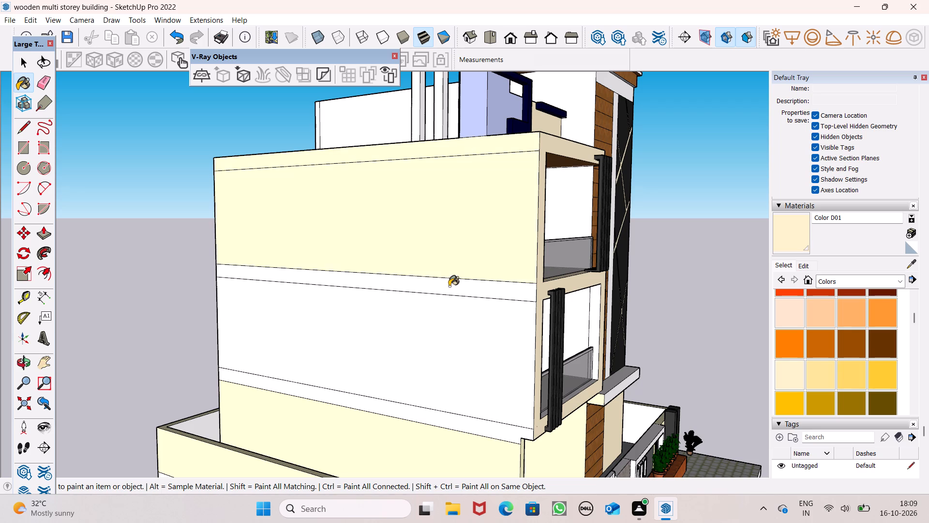
left_click(458, 339)
left_click_drag(403, 385, 390, 409)
Paint the upper-storey, floor-band, parapet and raised-block faces of the house's rear wall with Color D01.
scroll(417, 323, "down", 3)
middle_click_drag(408, 327, 689, 293)
middle_click_drag(442, 288, 565, 288)
scroll(275, 328, "up", 2)
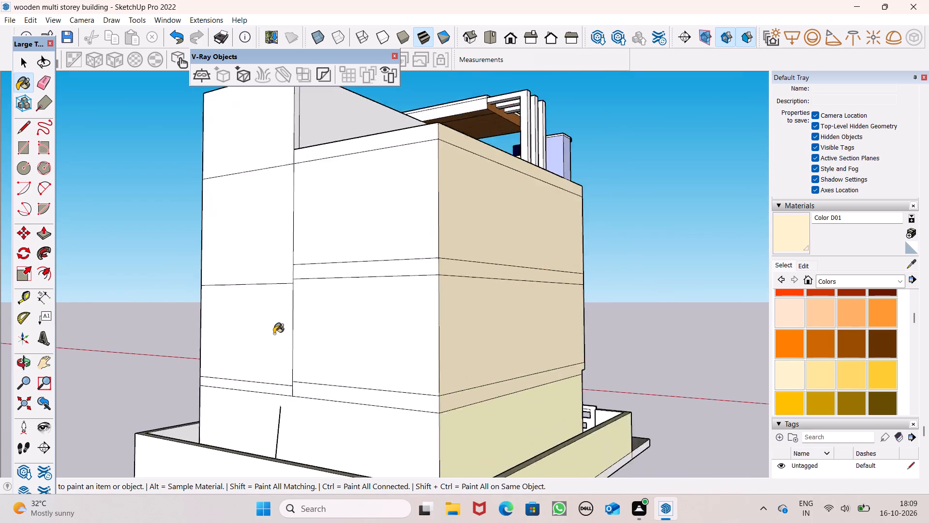
scroll(274, 334, "up", 2)
left_click_drag(274, 336, 290, 336)
left_click(387, 336)
left_click_drag(379, 281, 386, 273)
left_click(403, 246)
left_click(408, 230)
left_click(435, 204)
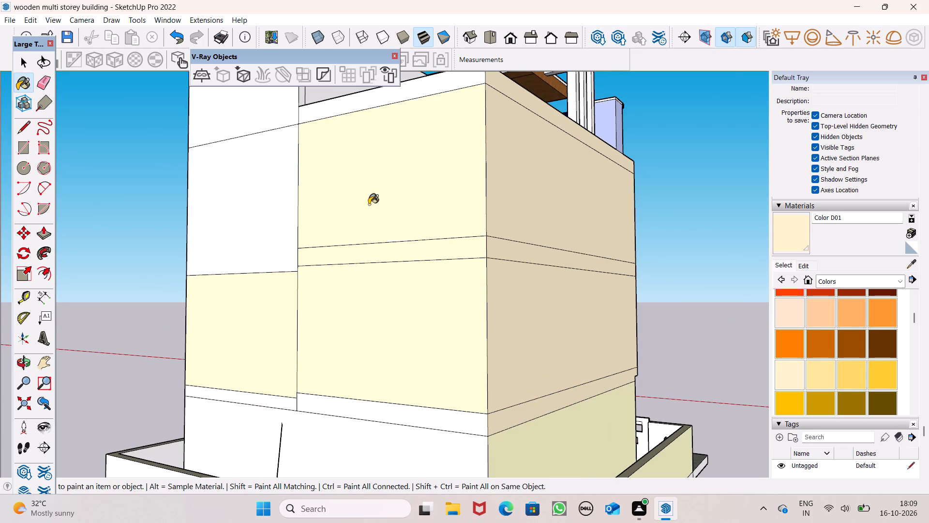
left_click_drag(193, 204, 209, 199)
left_click(251, 101)
left_click(325, 113)
Paint the lower floor band and ground-floor faces of the rear wall with Color D01.
scroll(336, 165, "down", 6)
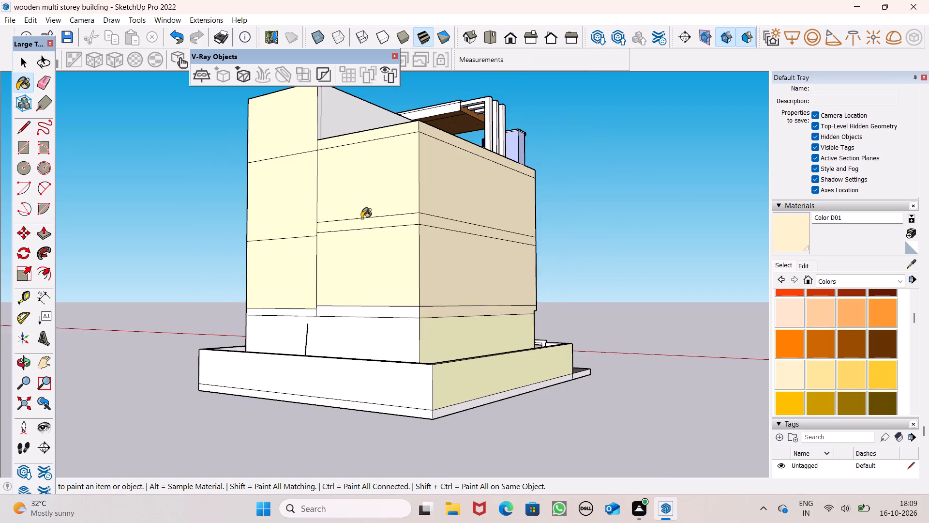
middle_click_drag(363, 221, 385, 271)
scroll(385, 271, "up", 1)
scroll(351, 334, "up", 5)
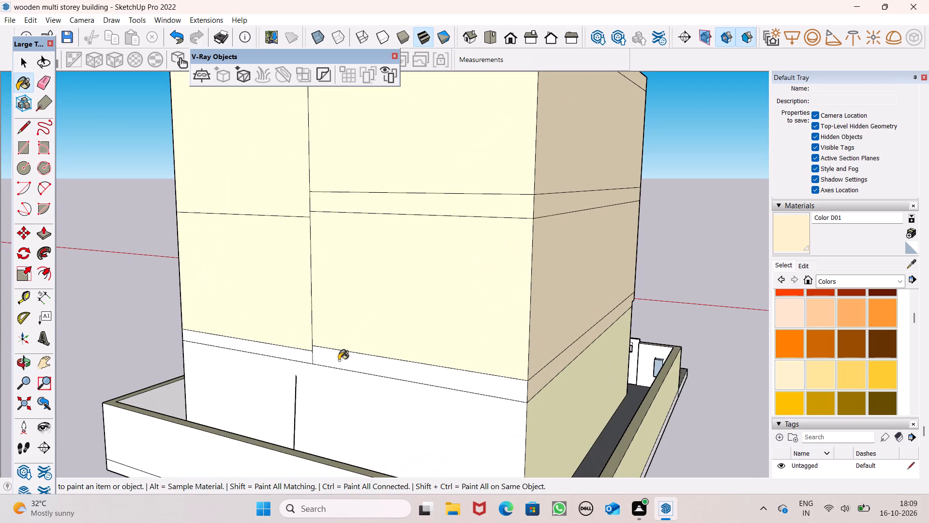
left_click(339, 360)
left_click(305, 362)
left_click(308, 370)
left_click(294, 360)
scroll(319, 327, "down", 6)
Erase the horizontal floor-band lines and the vertical joint line across the upper storeys of the rear wall.
left_click(49, 85)
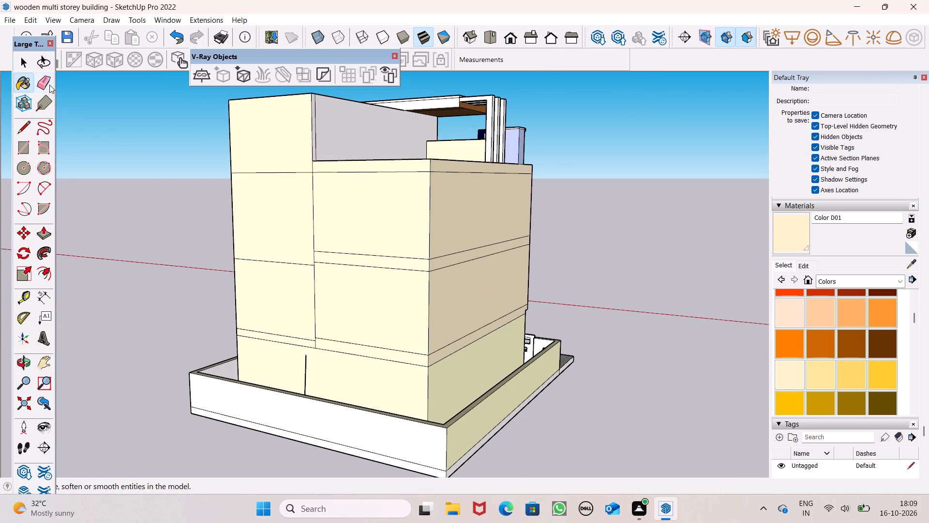
scroll(262, 224, "down", 2)
scroll(335, 202, "down", 1)
scroll(335, 202, "up", 1)
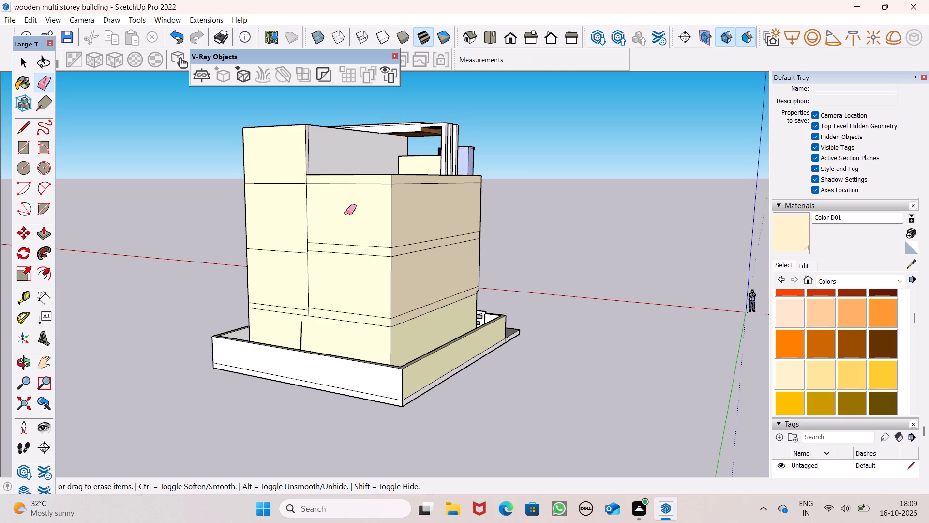
middle_click_drag(383, 230, 430, 214)
scroll(348, 221, "up", 5)
middle_click_drag(347, 215, 396, 210)
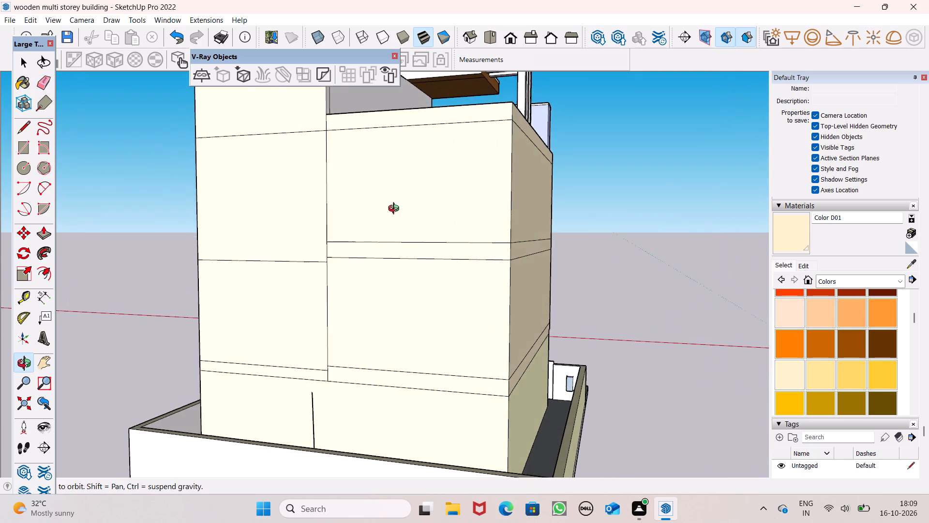
middle_click_drag(396, 210, 412, 223)
left_click_drag(358, 146, 368, 289)
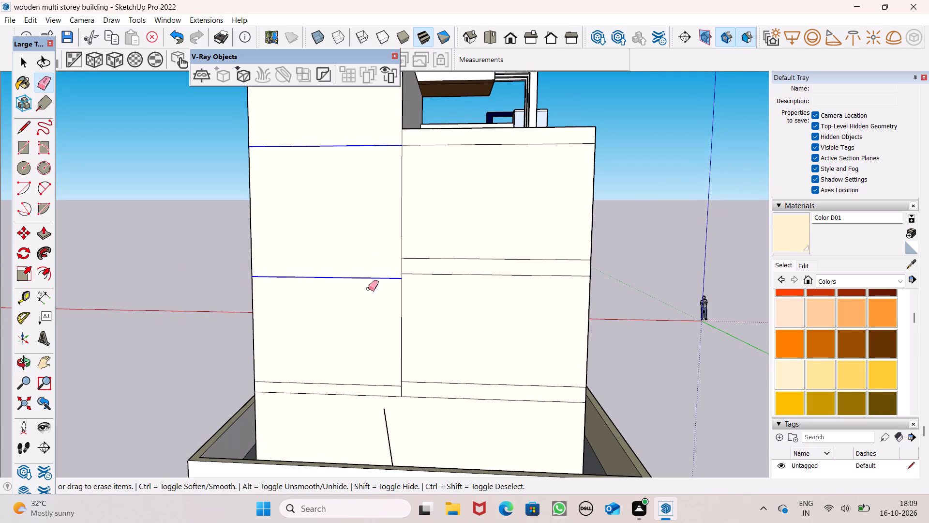
left_click_drag(368, 289, 402, 376)
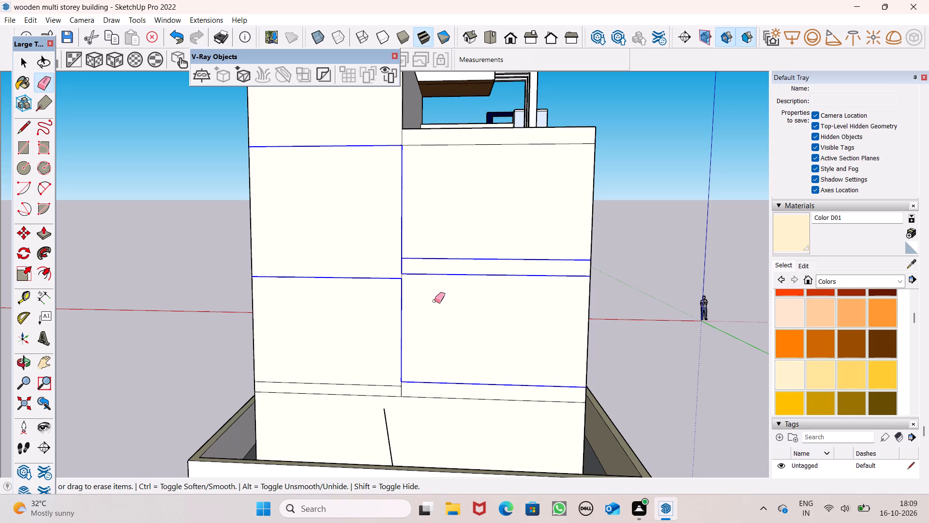
scroll(403, 206, "down", 5)
scroll(394, 291, "up", 6)
left_click_drag(388, 328, 411, 329)
scroll(394, 319, "down", 10)
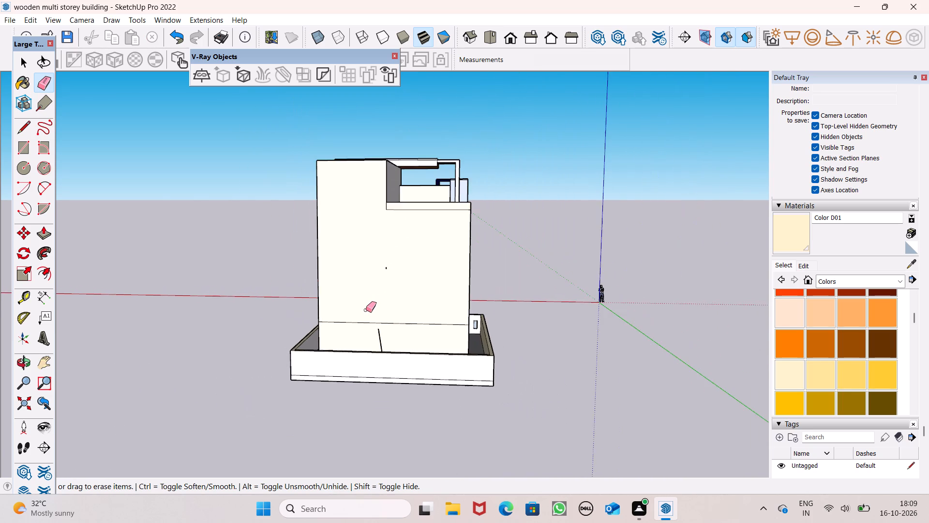
Erase the inner parapet outline along the rear edge of the lower roof terrace.
scroll(366, 310, "down", 7)
middle_click_drag(366, 309, 360, 353)
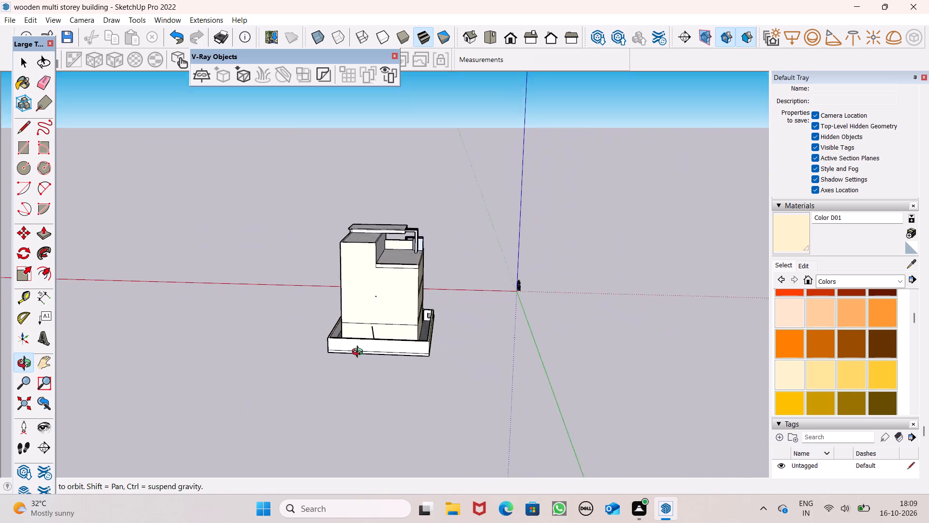
middle_click_drag(360, 353, 197, 404)
scroll(358, 305, "up", 7)
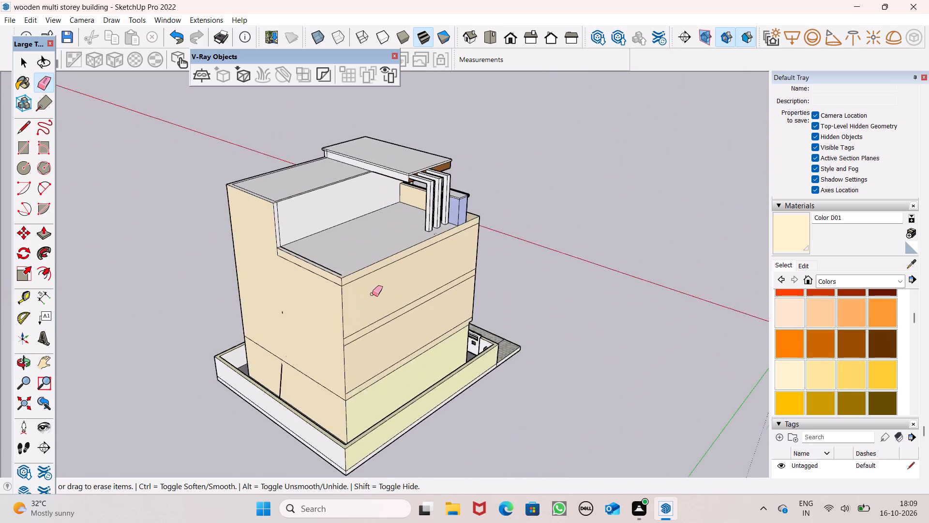
scroll(372, 294, "up", 5)
middle_click_drag(320, 273, 324, 329)
scroll(323, 316, "up", 5)
left_click_drag(322, 316, 322, 321)
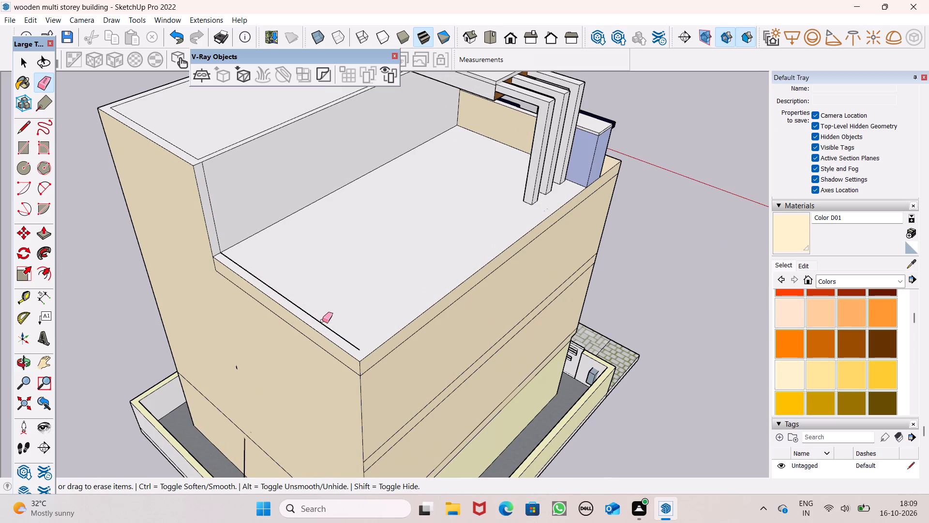
left_click_drag(322, 321, 319, 323)
Erase the inset outline on the raised rear block's roof and the extra vertical line at the end of its terrace-side wall.
scroll(306, 287, "down", 5)
scroll(241, 128, "up", 7)
scroll(135, 192, "up", 3)
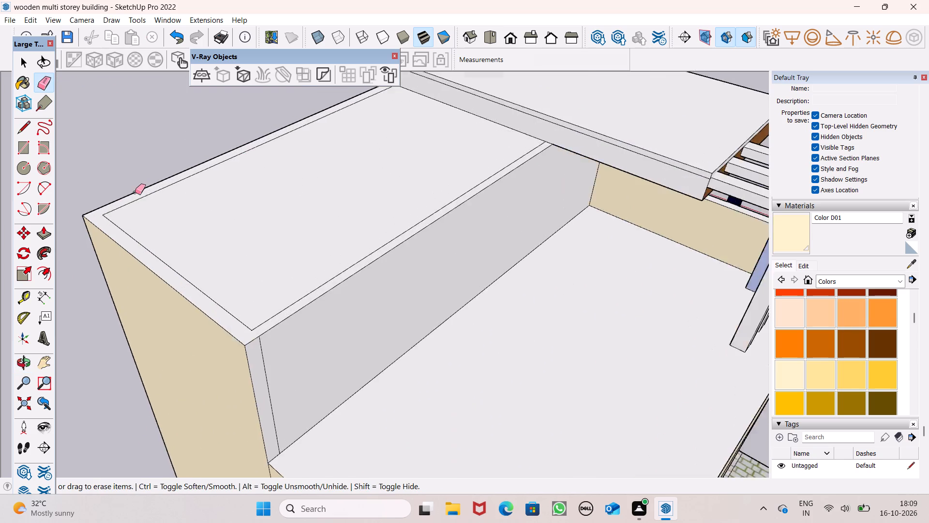
scroll(135, 192, "up", 2)
left_click_drag(105, 216, 103, 246)
scroll(193, 234, "down", 5)
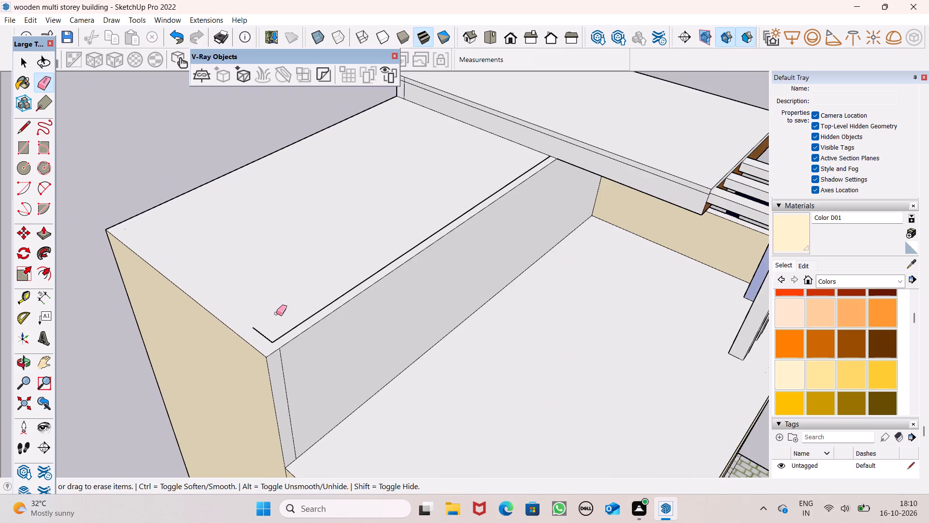
scroll(284, 322, "up", 4)
left_click_drag(262, 350, 269, 348)
left_click_drag(270, 346, 275, 345)
scroll(264, 308, "down", 4)
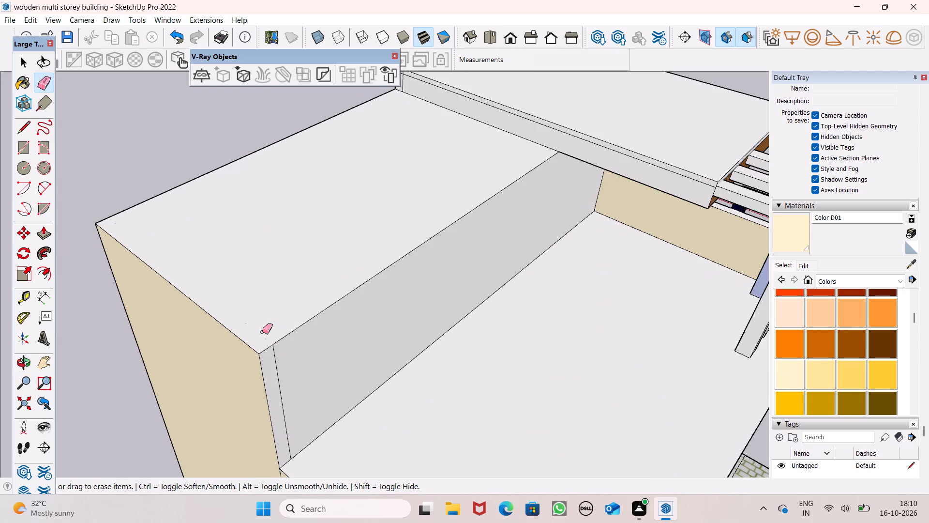
scroll(273, 361, "up", 2)
left_click(278, 357)
scroll(257, 274, "down", 8)
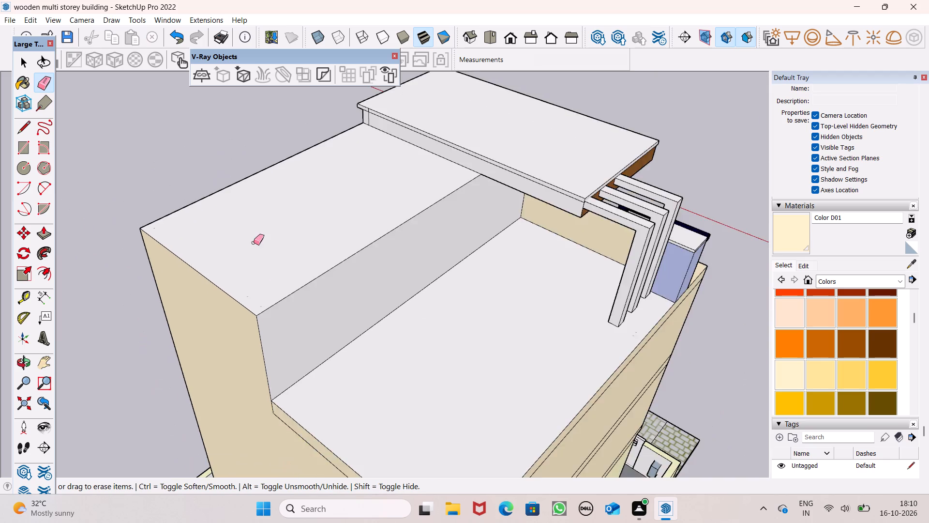
Examine the building from the rear, the side and the front to check the painted exterior.
scroll(254, 243, "down", 3)
middle_click_drag(312, 279, 32, 254)
scroll(357, 240, "down", 1)
middle_click_drag(371, 246, 371, 246)
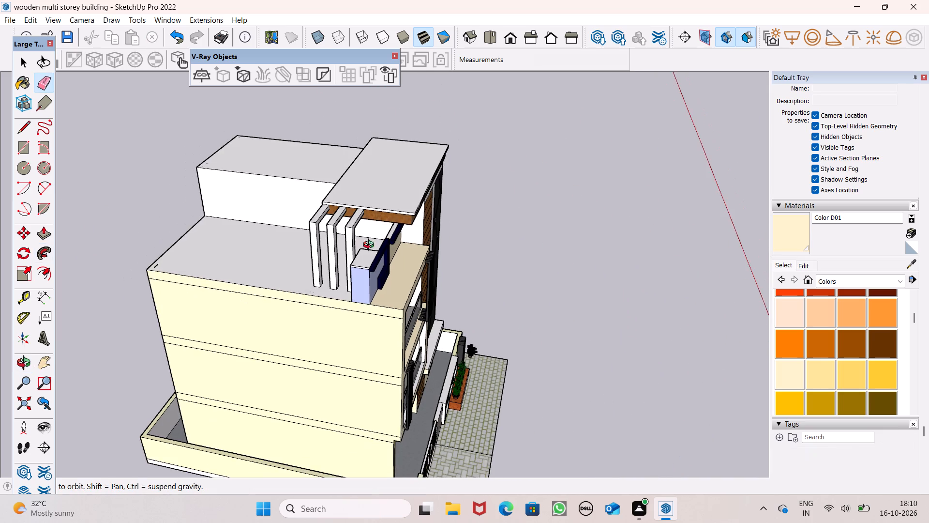
middle_click_drag(371, 246, 116, 162)
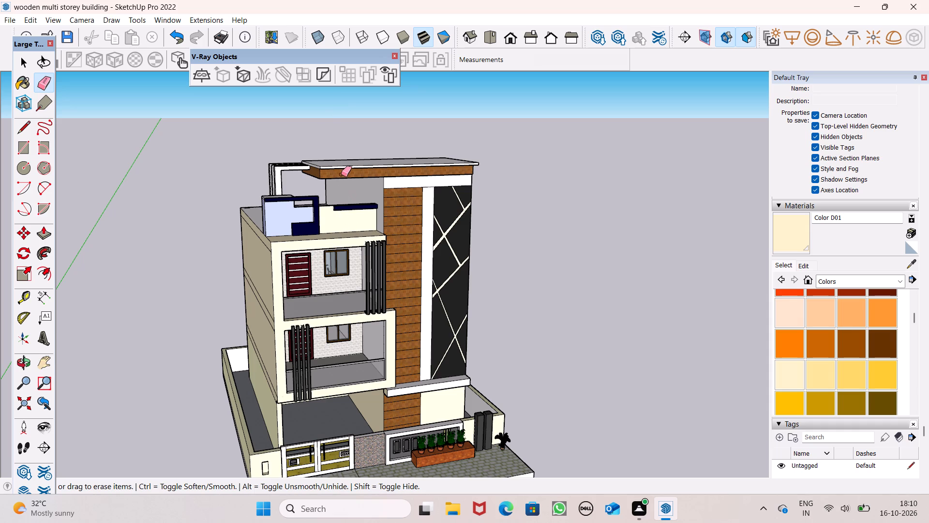
scroll(341, 175, "down", 4)
middle_click_drag(395, 249, 316, 235)
scroll(339, 235, "up", 3)
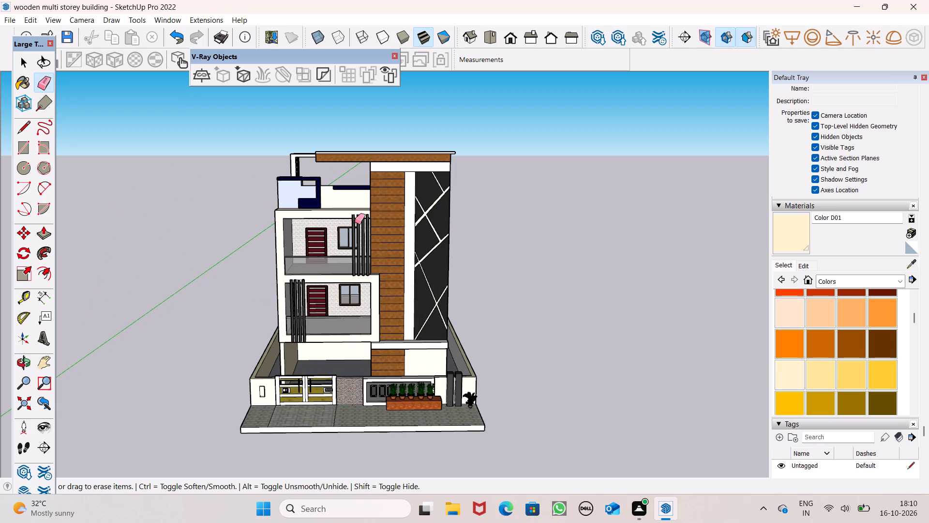
middle_click_drag(369, 219, 426, 230)
scroll(436, 241, "down", 2)
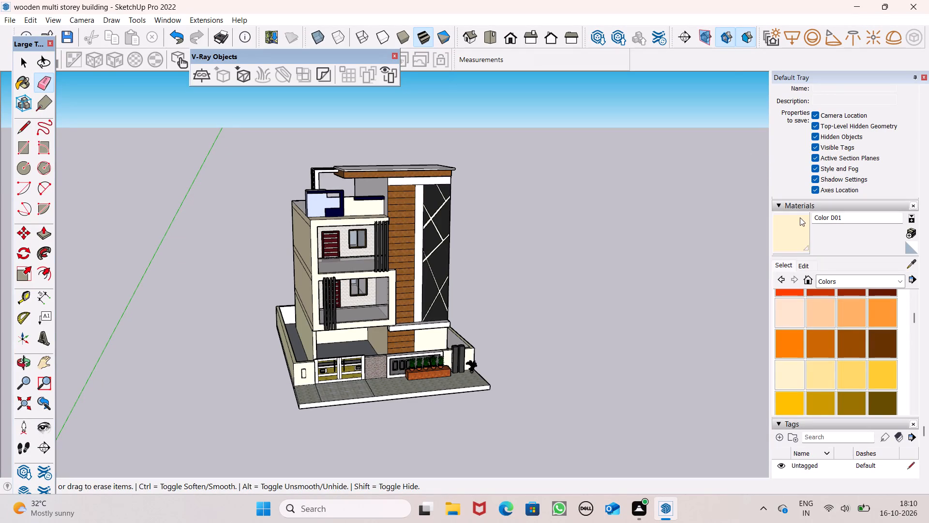
Paint the top face of the front roof slab with Color C07.
scroll(831, 307, "up", 6)
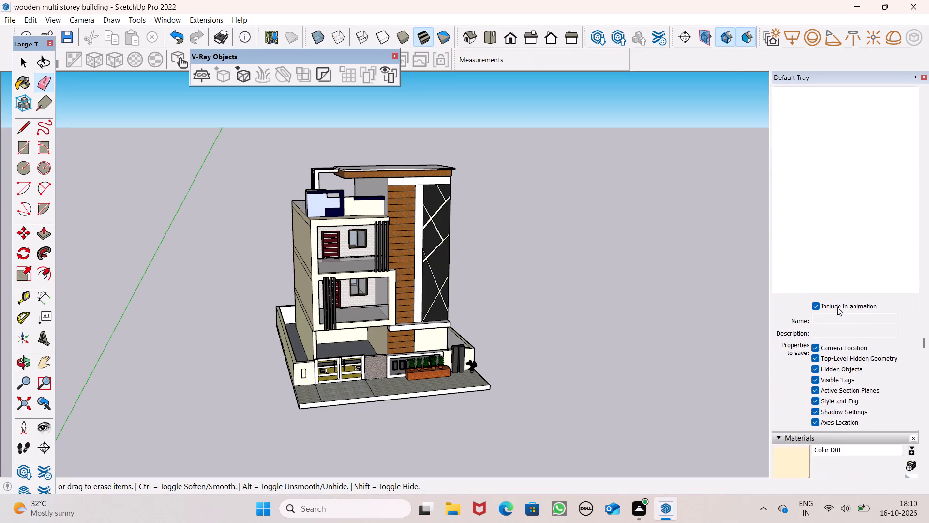
scroll(839, 308, "down", 3)
scroll(851, 365, "down", 2)
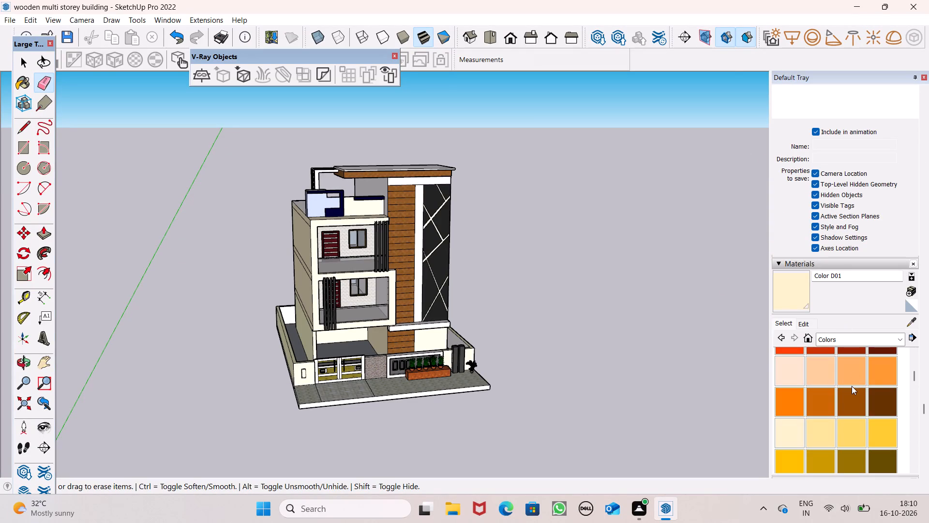
left_click(852, 395)
scroll(552, 185, "up", 5)
middle_click_drag(433, 176, 437, 309)
scroll(433, 308, "up", 2)
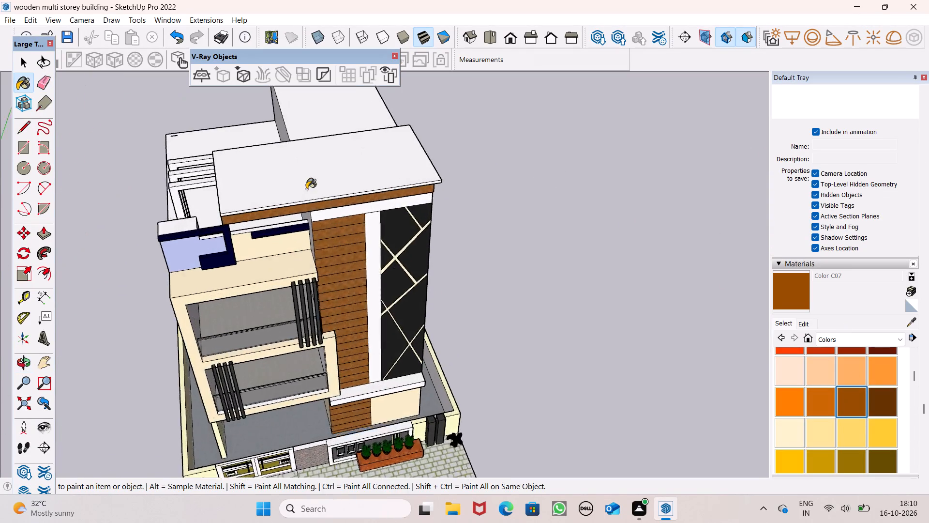
scroll(306, 189, "up", 3)
left_click(299, 174)
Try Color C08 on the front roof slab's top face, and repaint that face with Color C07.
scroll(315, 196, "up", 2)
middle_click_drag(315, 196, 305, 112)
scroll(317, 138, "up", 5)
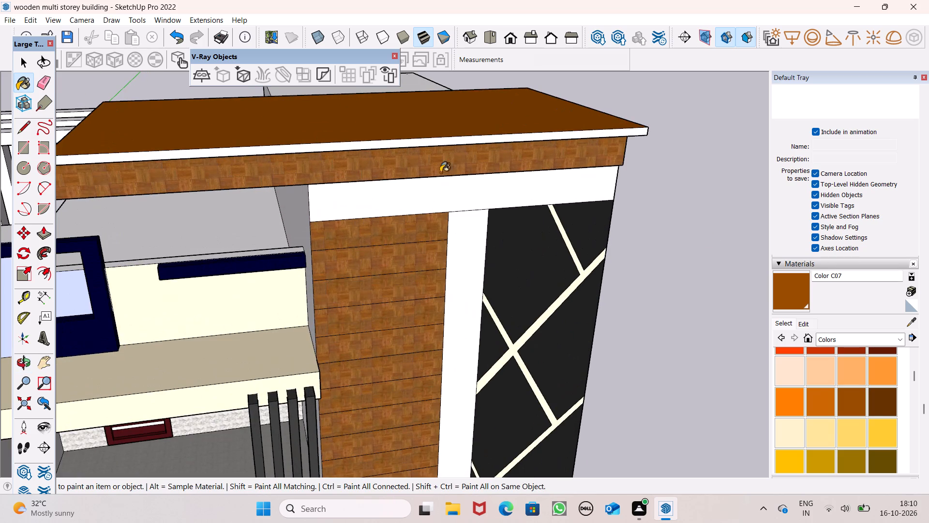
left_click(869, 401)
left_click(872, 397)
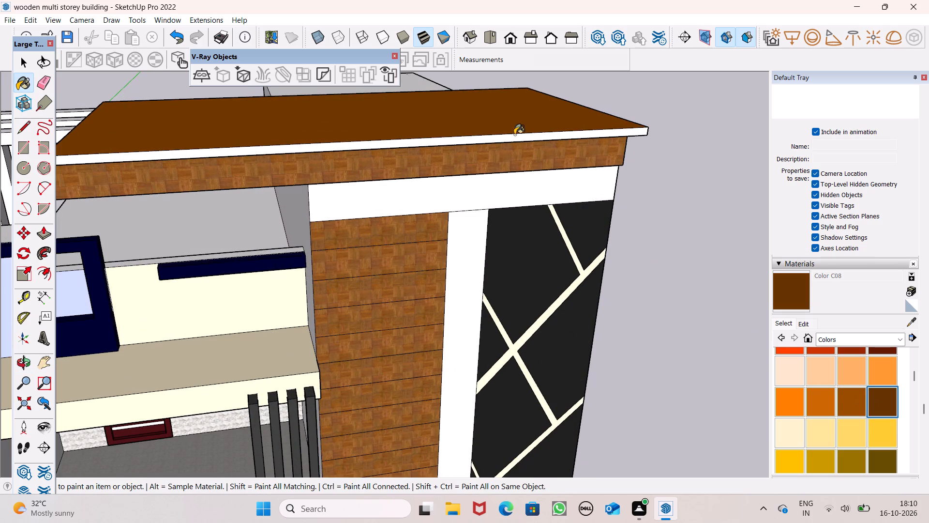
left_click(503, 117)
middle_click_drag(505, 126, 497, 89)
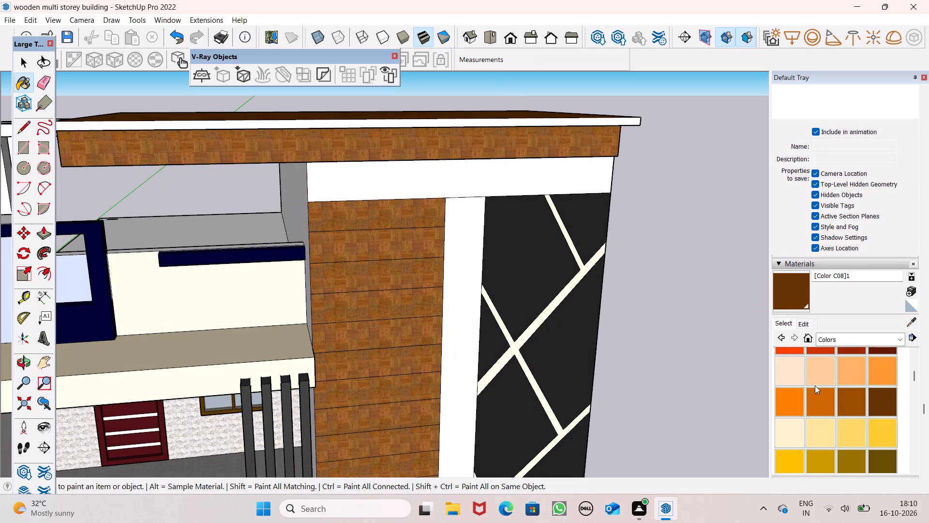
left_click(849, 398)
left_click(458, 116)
Paint the front roof slab's thin front edge and its edge above the blank side wall with Color C07.
middle_click_drag(460, 116, 457, 158)
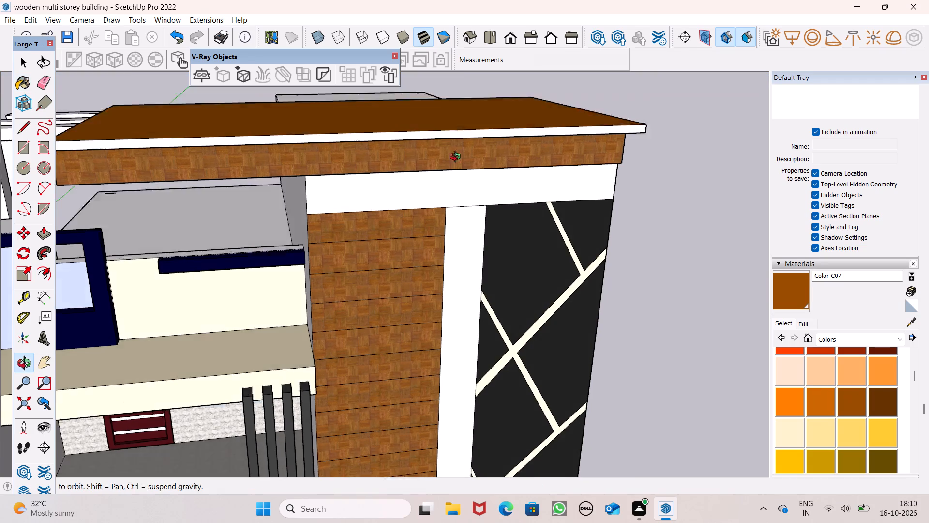
middle_click_drag(457, 158, 454, 192)
scroll(454, 192, "up", 6)
left_click(434, 158)
scroll(448, 131, "down", 6)
middle_click_drag(488, 150, 228, 92)
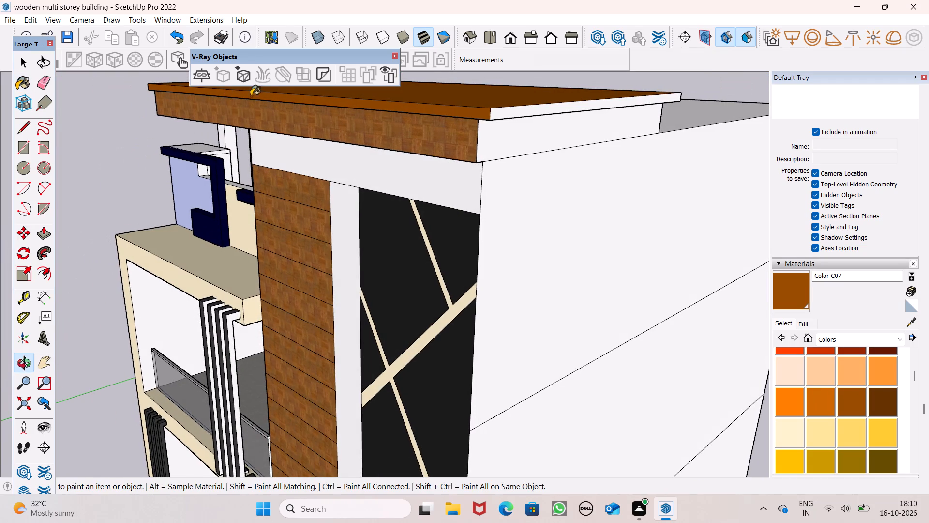
left_click(510, 116)
Paint the roof slab's remaining thin edges, above the pergola frames and at the rear, with Color C07.
scroll(504, 135, "down", 2)
middle_click_drag(414, 168, 739, 142)
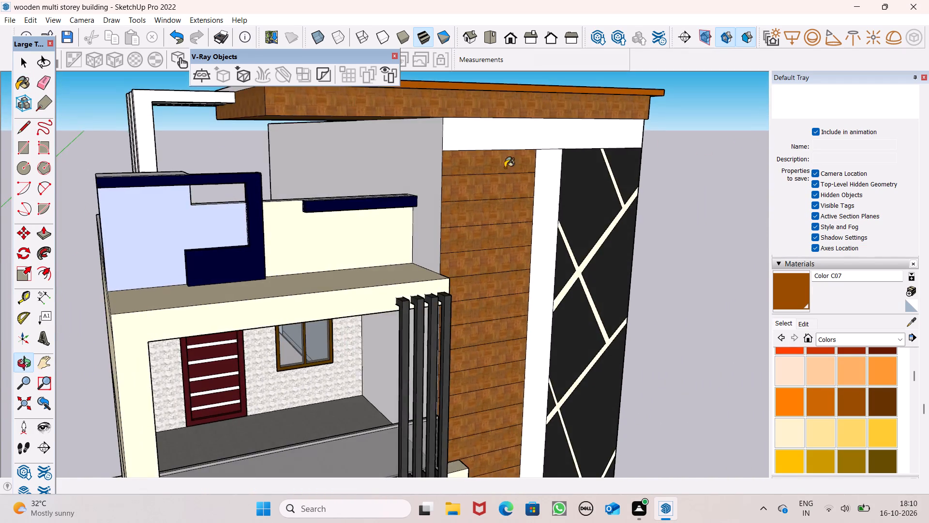
middle_click_drag(504, 168, 659, 209)
scroll(487, 133, "up", 5)
left_click(359, 121)
scroll(397, 142, "down", 7)
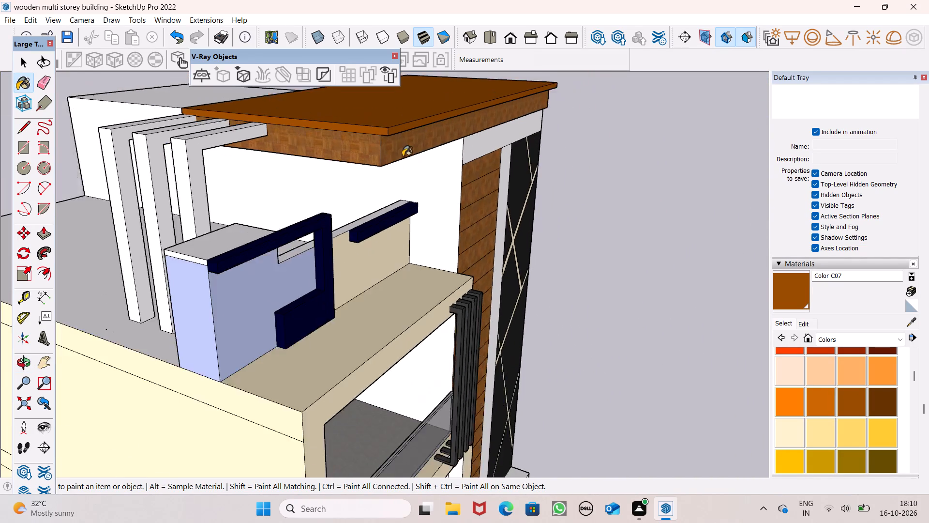
scroll(401, 157, "up", 1)
middle_click_drag(401, 157, 712, 185)
scroll(712, 185, "up", 1)
scroll(349, 170, "up", 1)
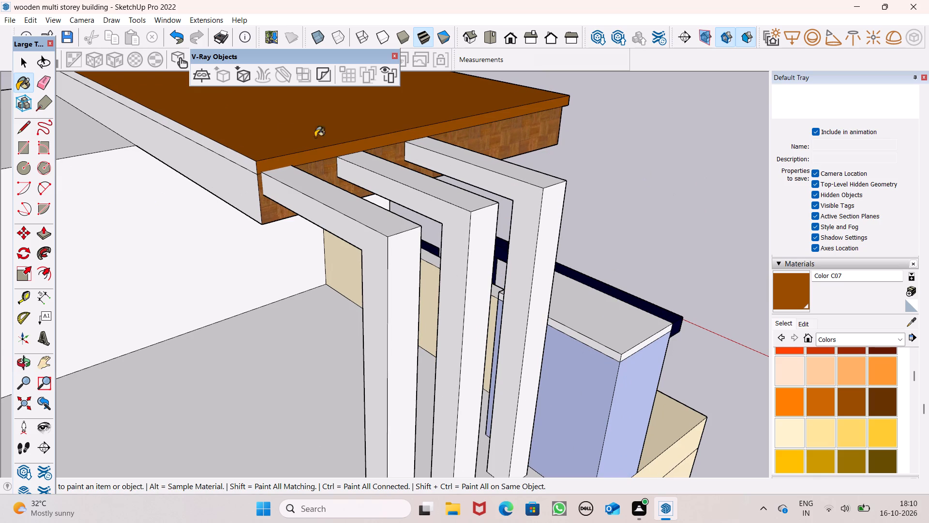
left_click(251, 168)
Apply Wood Floor Parquet to the white rear and blank-wall-side faces of the beam under the roof slab.
scroll(422, 121, "down", 5)
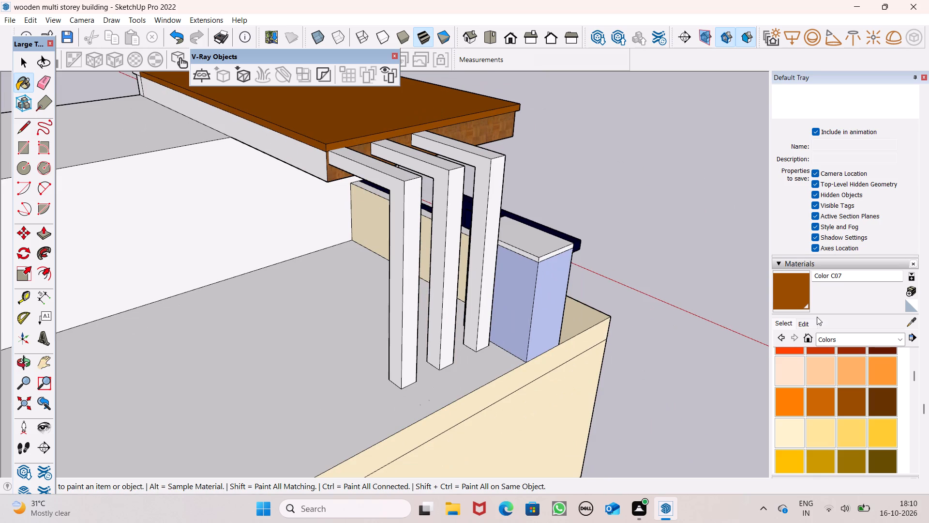
left_click(848, 338)
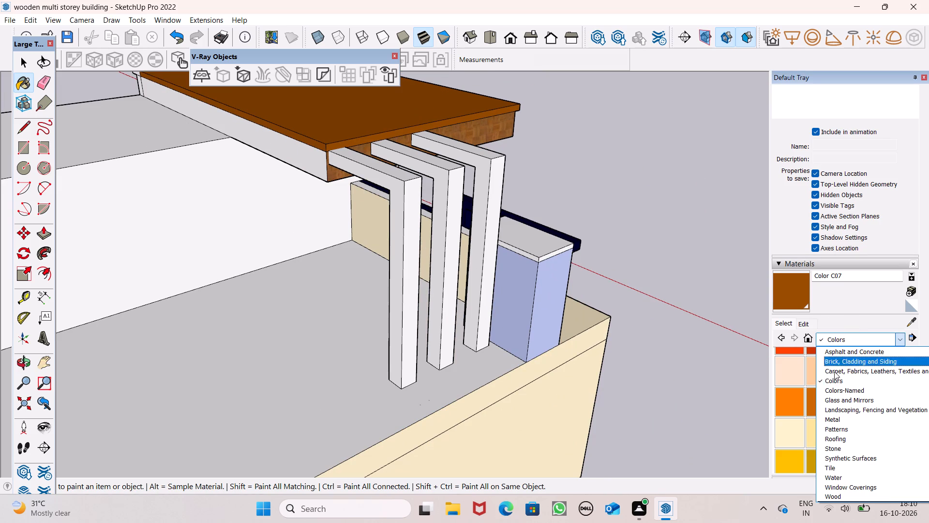
scroll(839, 405, "down", 4)
left_click(824, 498)
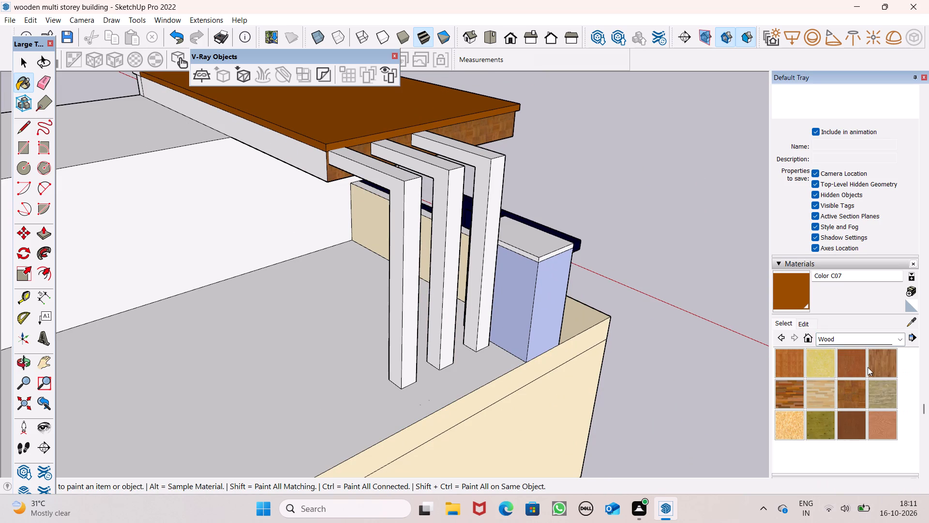
left_click(852, 393)
scroll(391, 211, "up", 4)
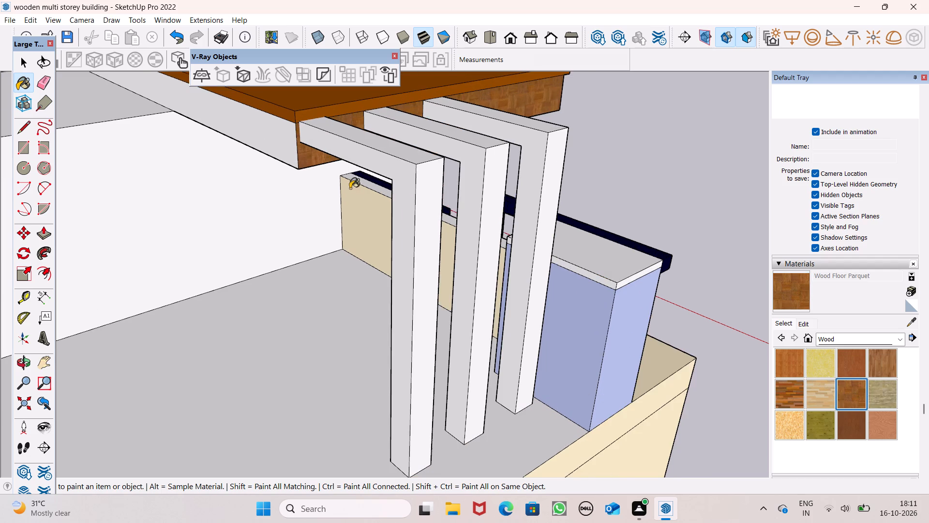
left_click(278, 137)
scroll(297, 178, "down", 5)
middle_click_drag(565, 221, 118, 234)
scroll(377, 219, "down", 5)
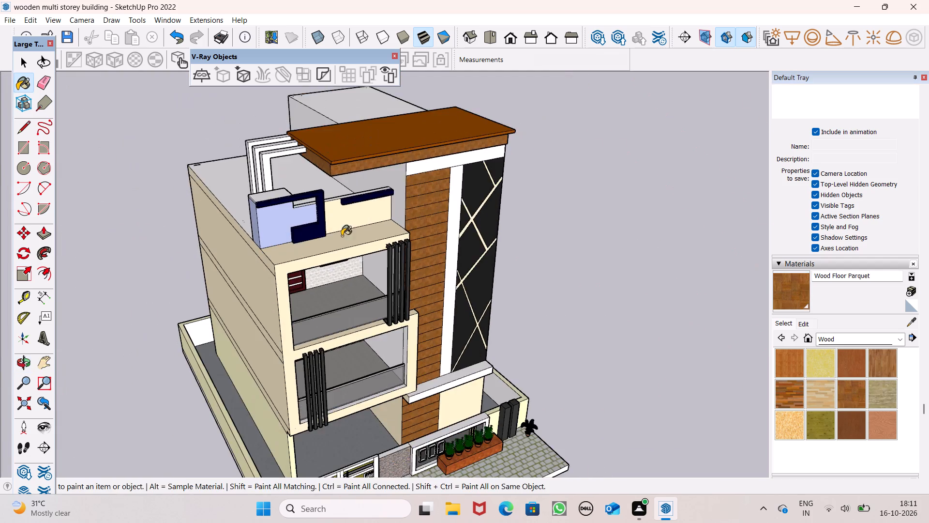
middle_click_drag(501, 205, 97, 203)
scroll(335, 166, "up", 5)
left_click(480, 169)
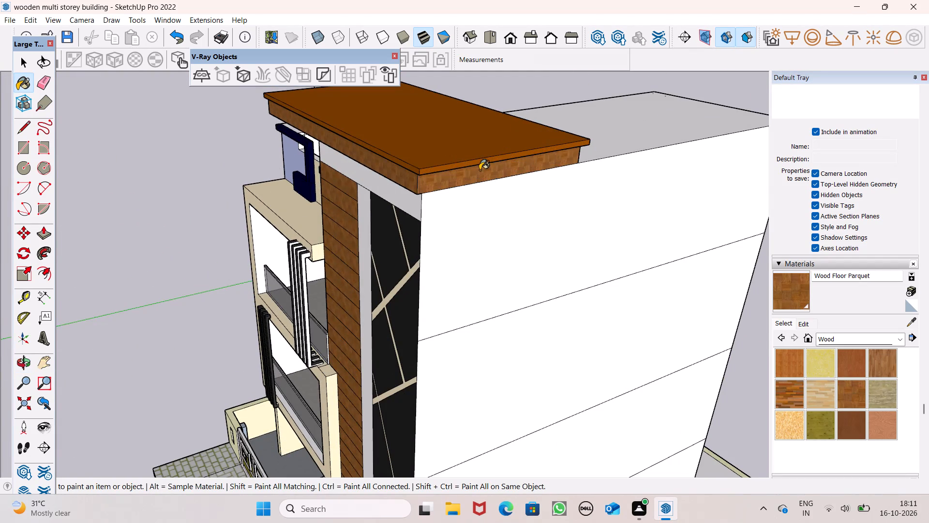
Erase the horizontal floor lines across the blank white side wall.
scroll(389, 142, "down", 7)
middle_click_drag(361, 148, 232, 146)
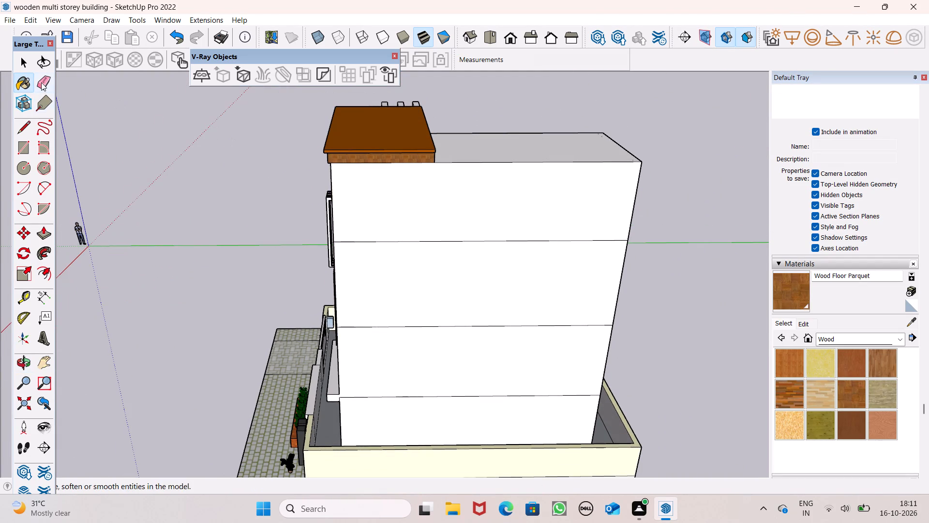
left_click(41, 82)
scroll(237, 135, "down", 2)
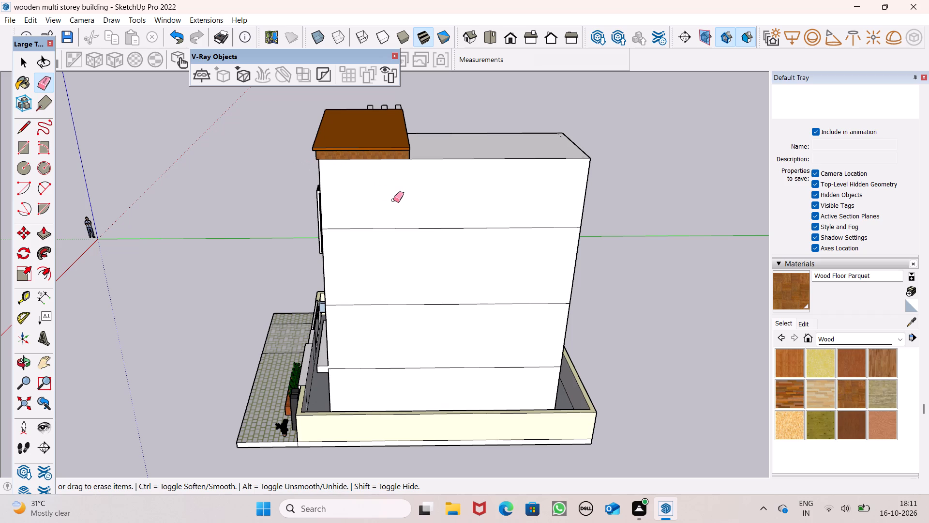
left_click_drag(393, 200, 394, 208)
left_click_drag(394, 208, 385, 345)
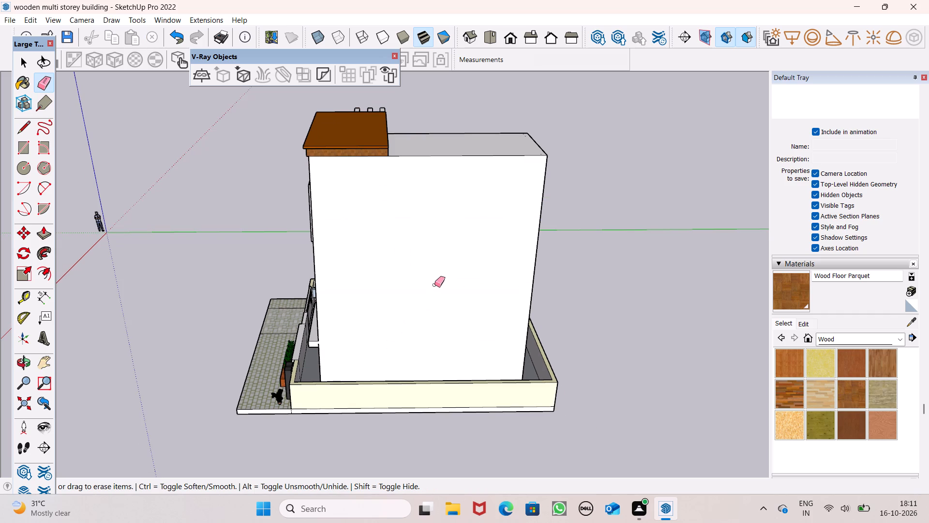
Erase the lower horizontal floor line and the short slanted line below it on the rear wall.
scroll(433, 285, "down", 2)
scroll(364, 201, "down", 1)
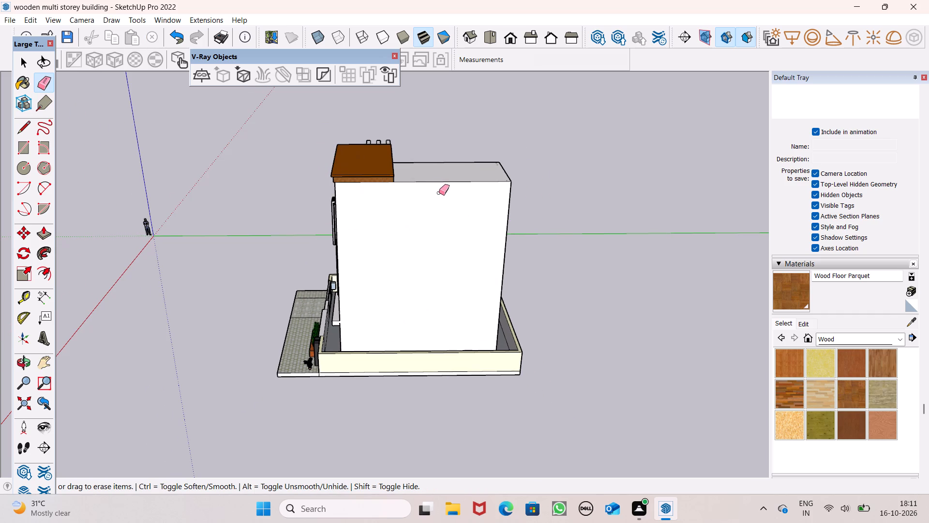
scroll(439, 196, "down", 4)
middle_click_drag(537, 241, 313, 248)
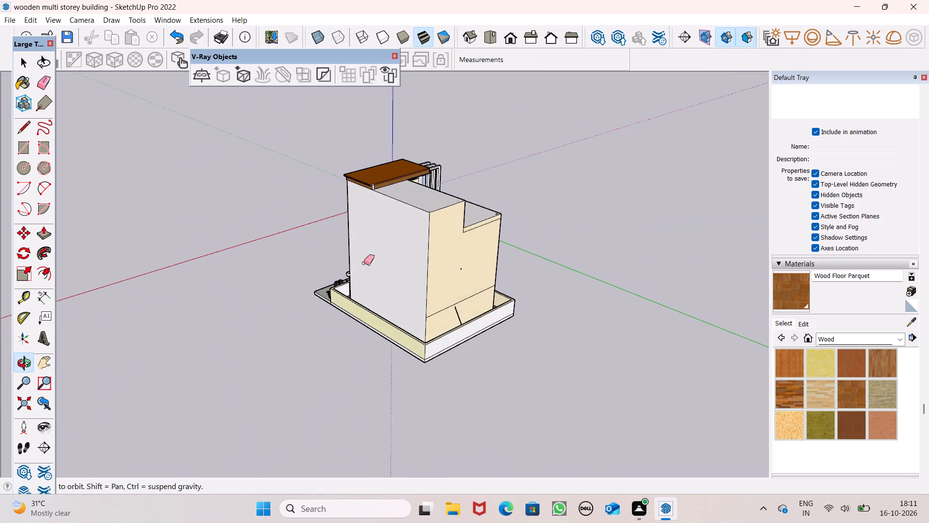
scroll(467, 303, "up", 6)
middle_click_drag(470, 304, 397, 313)
left_click_drag(397, 315, 399, 323)
left_click_drag(410, 325, 408, 331)
left_click(428, 311)
left_click(433, 306)
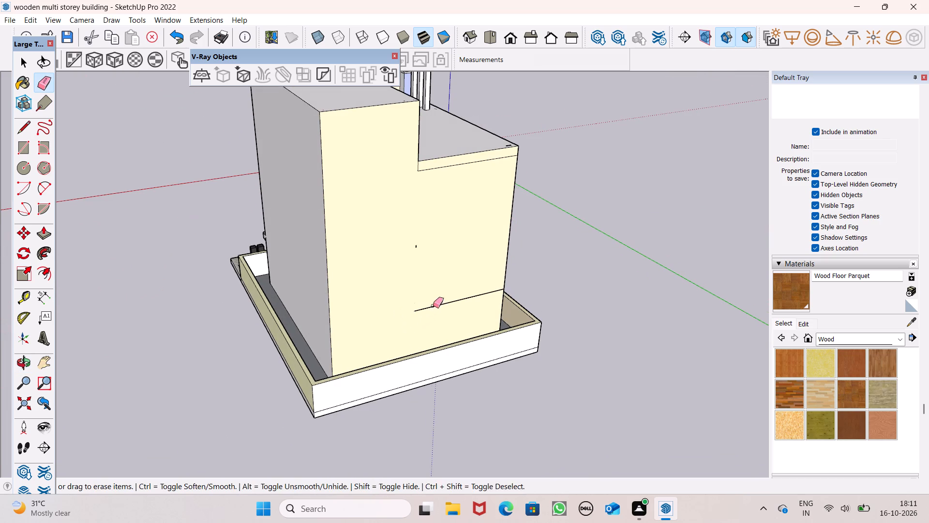
left_click(426, 297)
Paint the blank white side wall with Color D01.
scroll(432, 282, "down", 2)
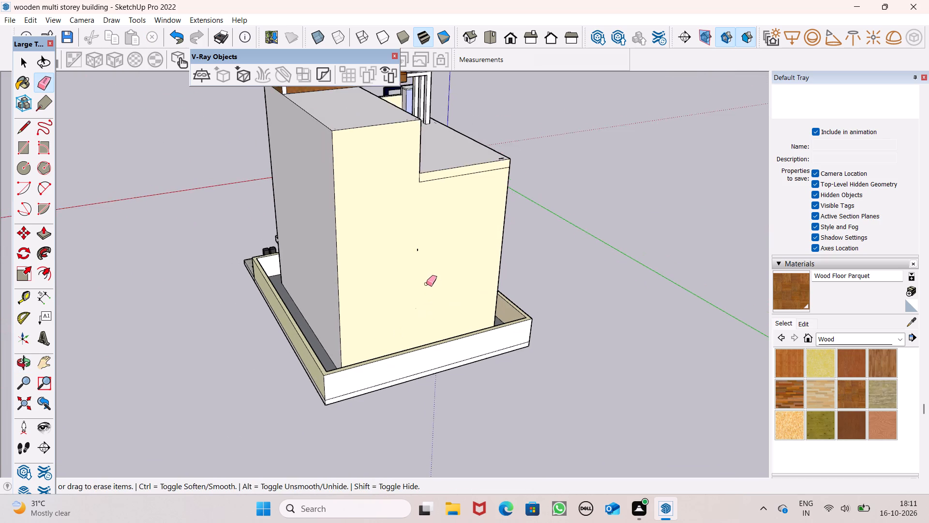
middle_click_drag(426, 284, 782, 198)
left_click(864, 342)
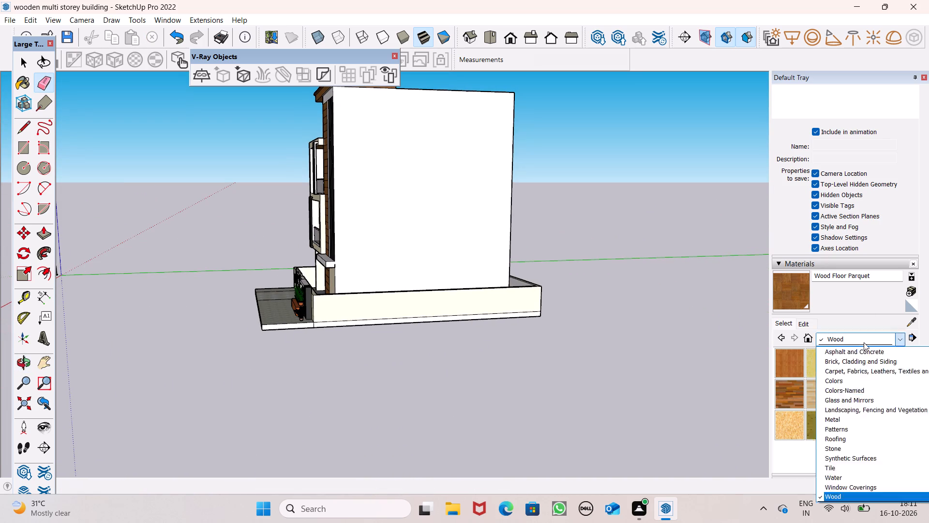
left_click(856, 383)
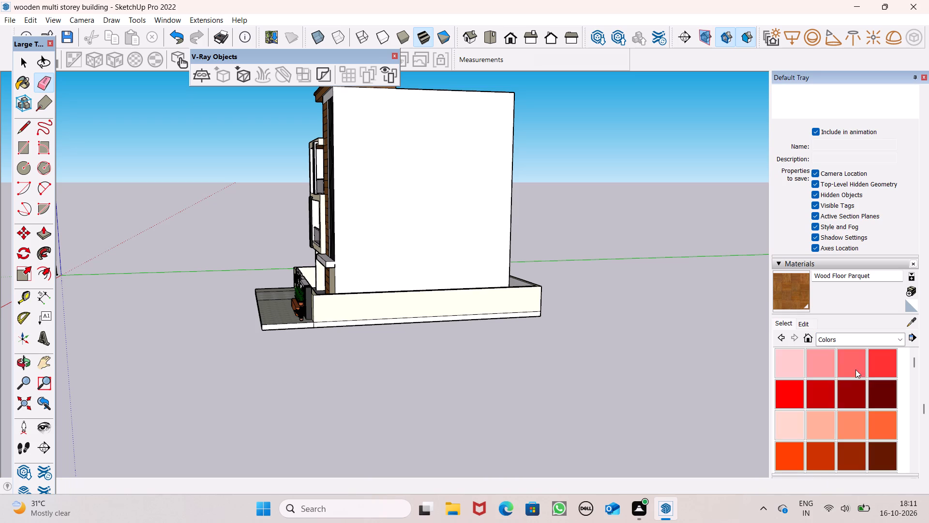
scroll(849, 377, "down", 3)
left_click(786, 379)
left_click(468, 235)
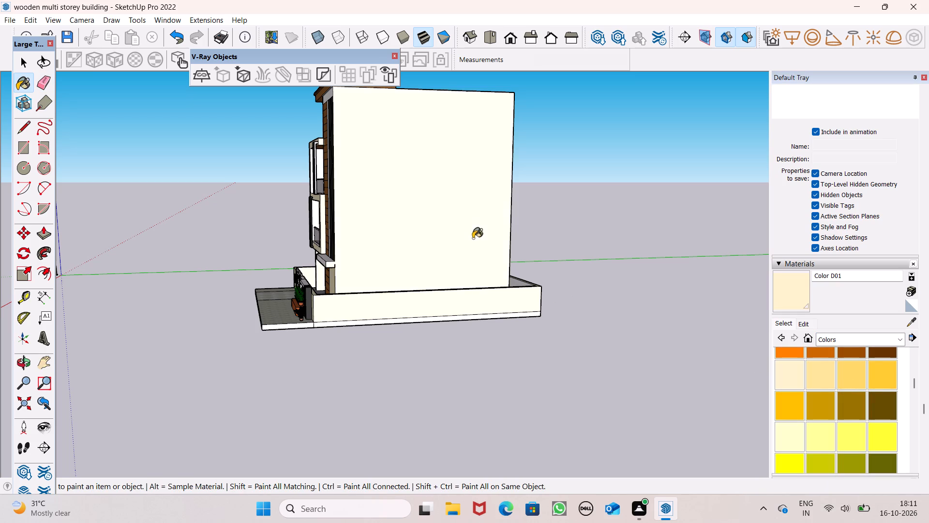
Erase the horizontal floor lines across the gate-side wall of the house.
middle_click_drag(494, 241, 136, 261)
scroll(271, 258, "up", 1)
middle_click_drag(271, 257, 893, 297)
middle_click_drag(515, 293, 928, 258)
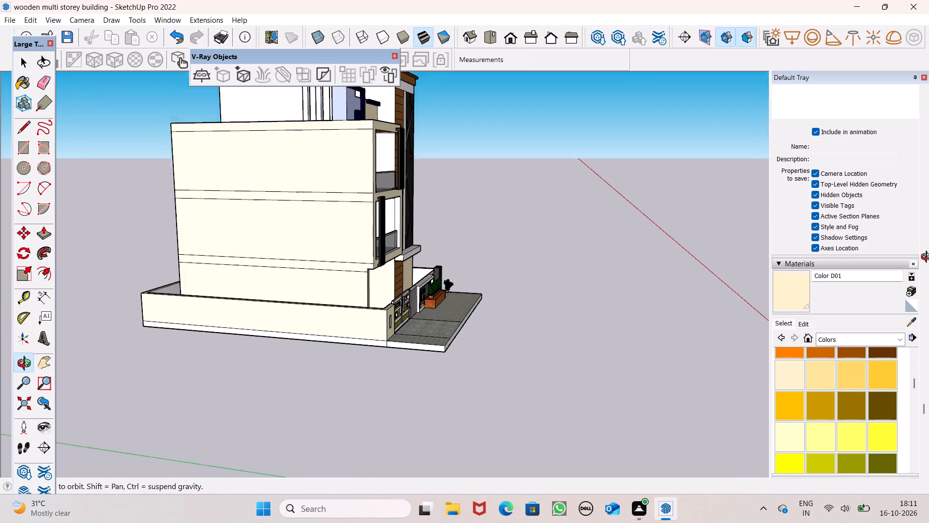
middle_click_drag(928, 258, 928, 256)
scroll(928, 256, "up", 1)
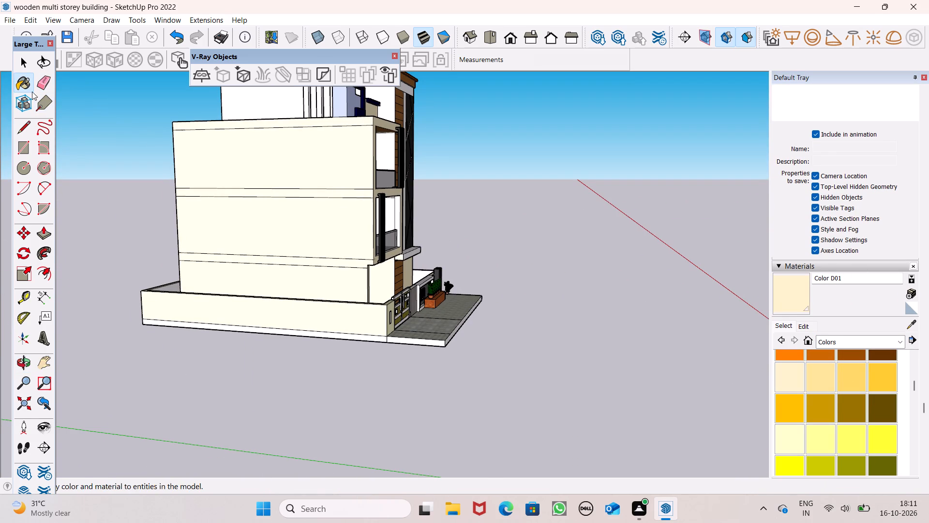
left_click(32, 91)
left_click(43, 89)
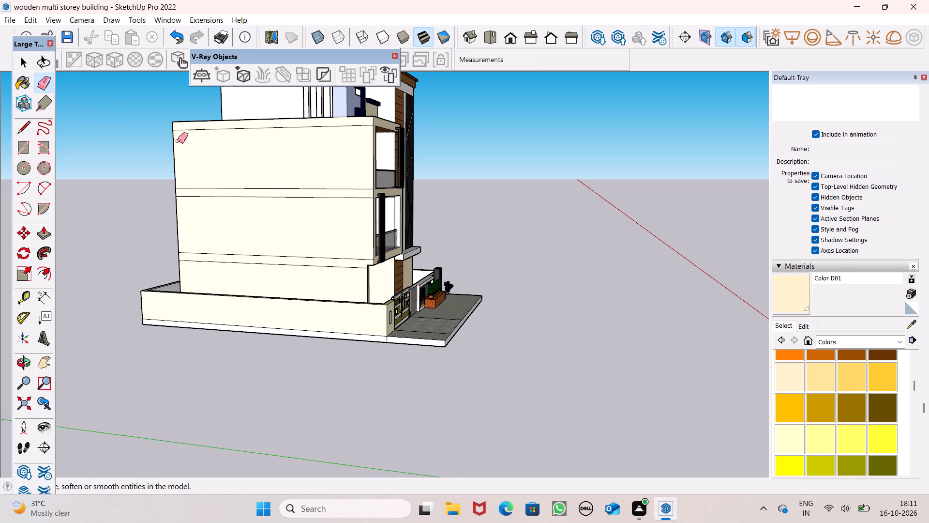
scroll(202, 151, "up", 4)
left_click_drag(276, 115, 287, 289)
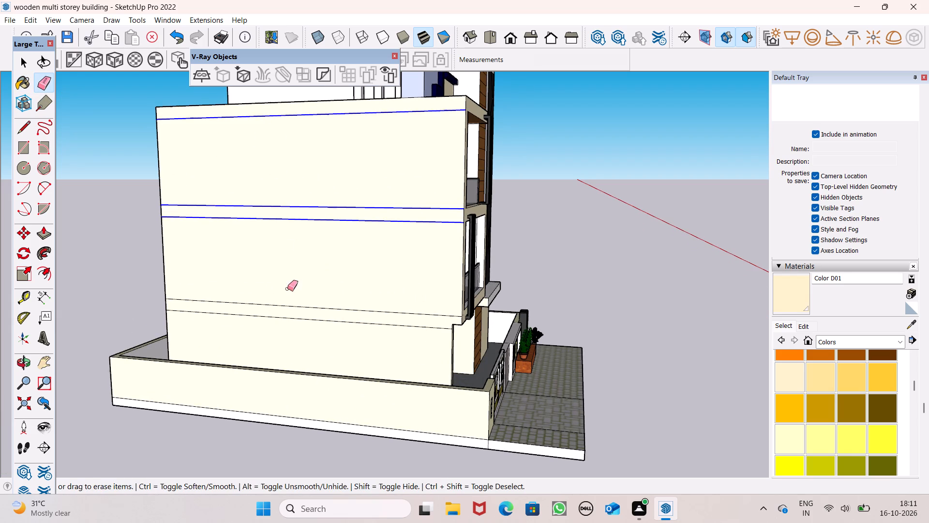
left_click_drag(287, 289, 278, 317)
Erase the short vertical line on the base slab's gate-side edge, below the front end of the compound wall.
scroll(353, 247, "down", 6)
middle_click_drag(363, 253, 324, 274)
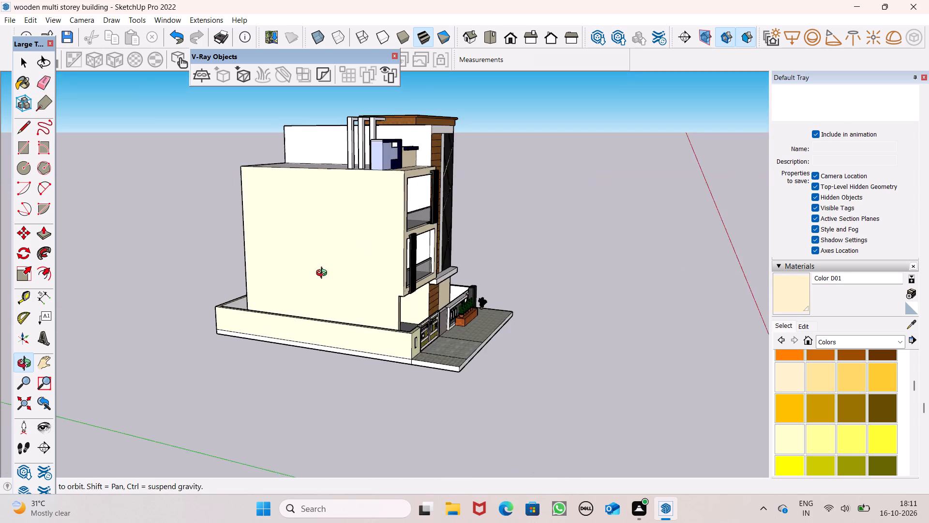
middle_click_drag(324, 274, 410, 286)
scroll(444, 423, "up", 5)
scroll(454, 317, "up", 12)
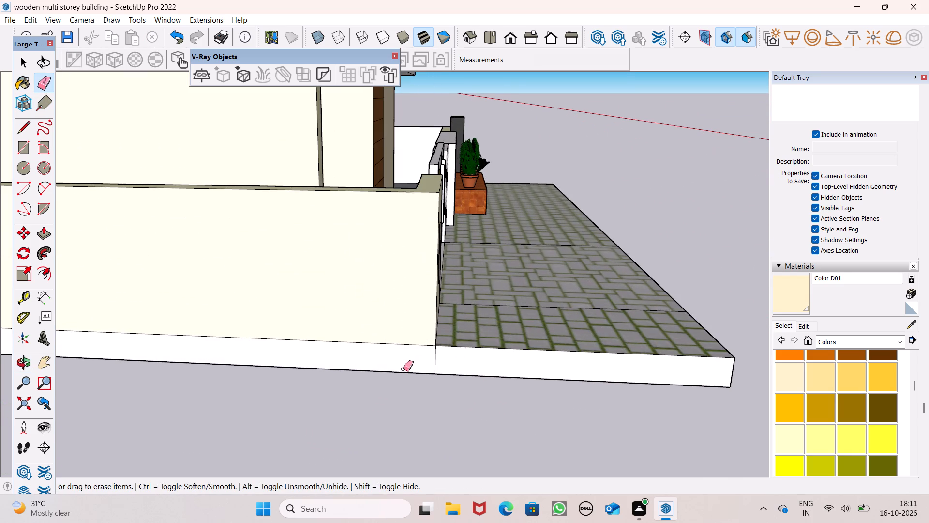
left_click(433, 363)
left_click(436, 365)
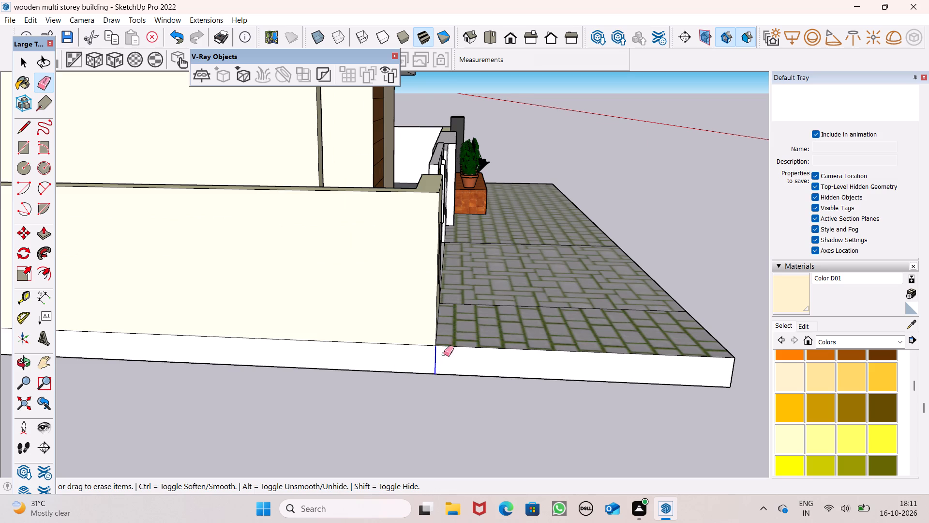
Erase the two dividing lines across the front paving so it forms one continuous paved surface.
scroll(501, 307, "down", 5)
middle_click_drag(372, 384, 149, 423)
scroll(267, 413, "up", 4)
left_click(342, 374)
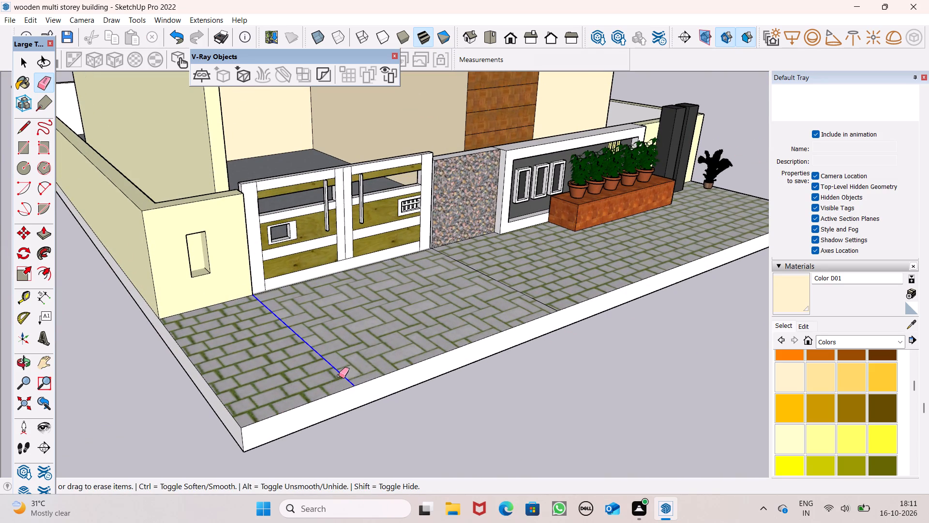
scroll(351, 370, "down", 2)
middle_click_drag(355, 380, 189, 507)
scroll(330, 448, "up", 1)
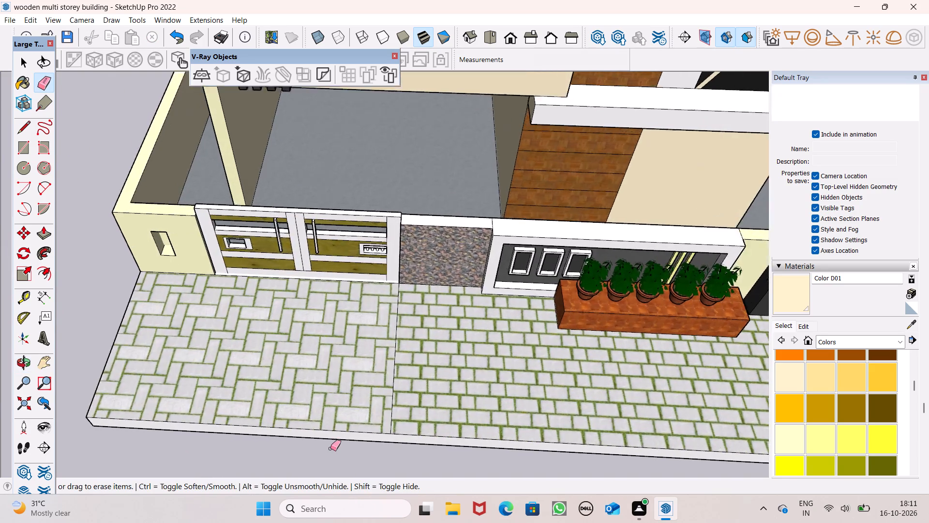
scroll(330, 448, "up", 3)
left_click_drag(431, 407, 408, 405)
Paint the gate-side edge of the base slab with Color M06.
scroll(406, 404, "down", 2)
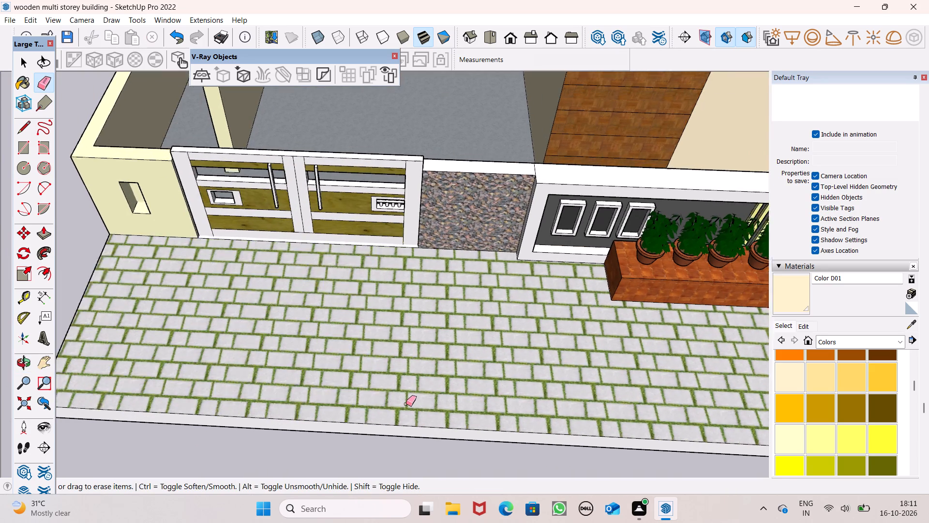
scroll(406, 404, "down", 6)
middle_click_drag(406, 402, 464, 343)
scroll(460, 333, "down", 5)
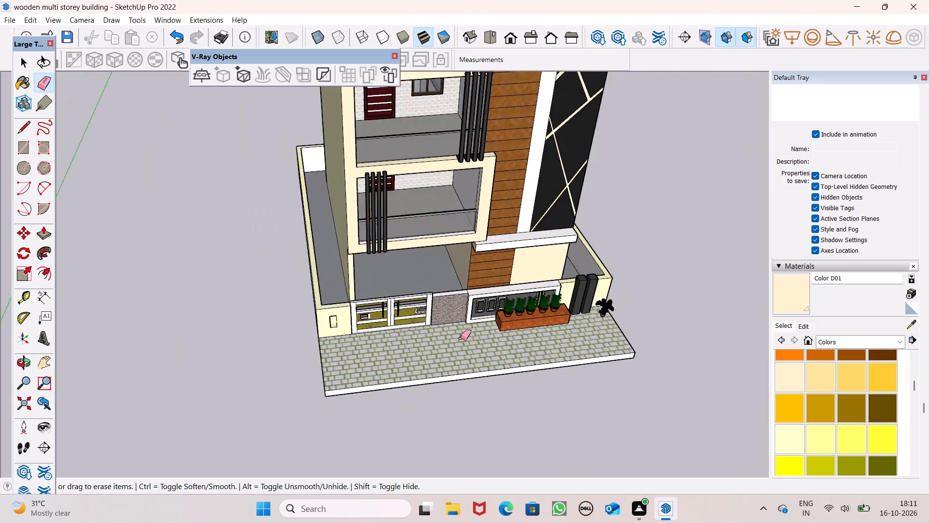
middle_click_drag(461, 338, 452, 231)
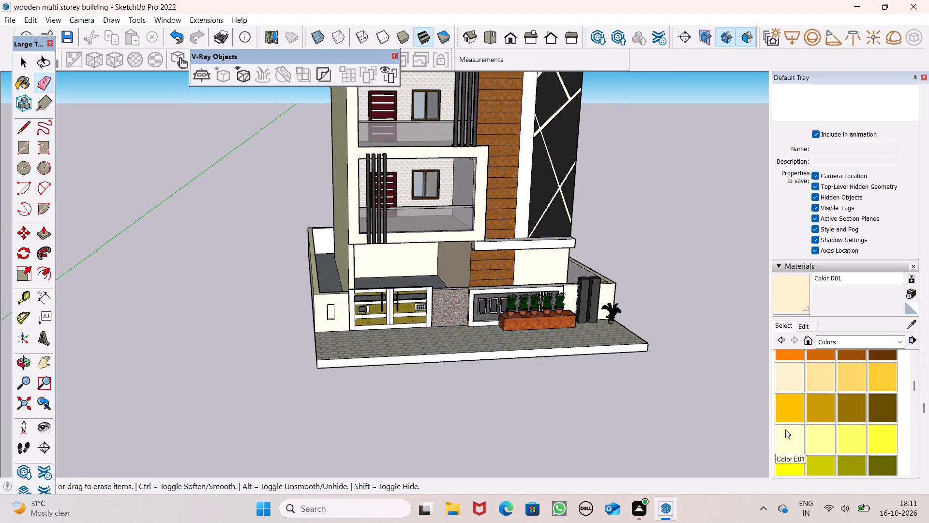
scroll(785, 430, "down", 8)
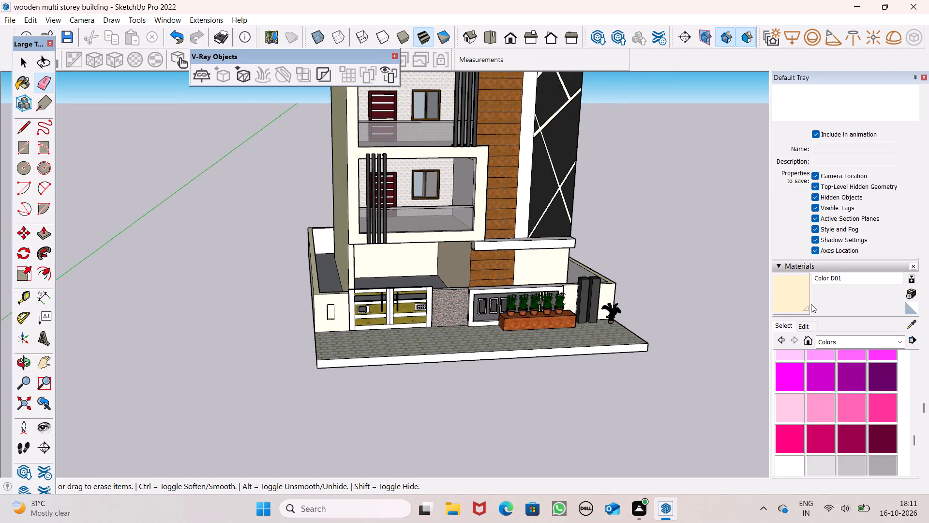
scroll(915, 402, "down", 1)
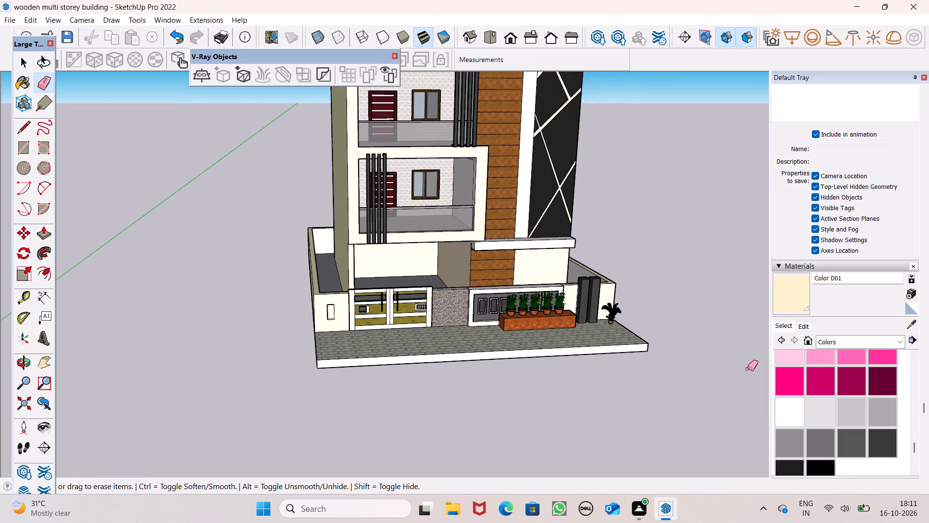
left_click(797, 443)
scroll(449, 370, "up", 5)
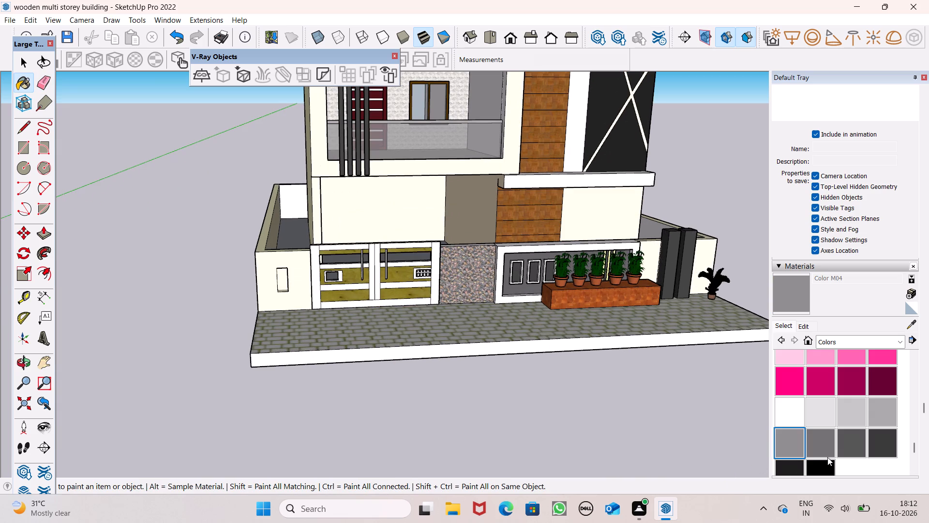
left_click(854, 439)
left_click(844, 436)
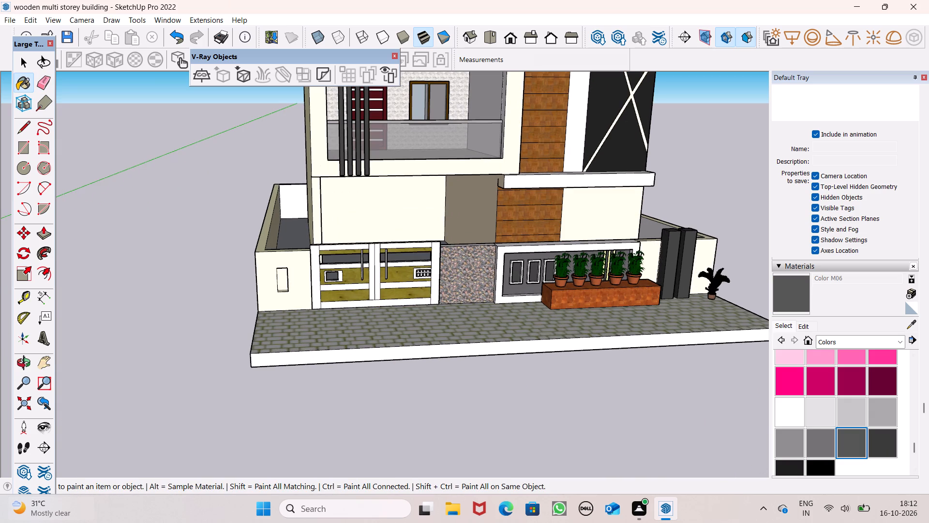
scroll(0, 503, "down", 1)
middle_click_drag(0, 518, 79, 474)
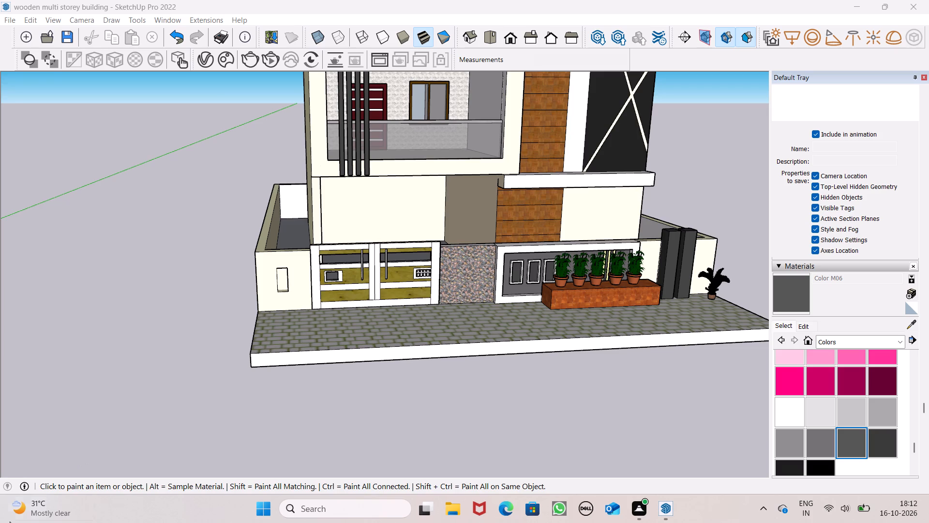
middle_click_drag(143, 466, 281, 368)
scroll(314, 348, "up", 6)
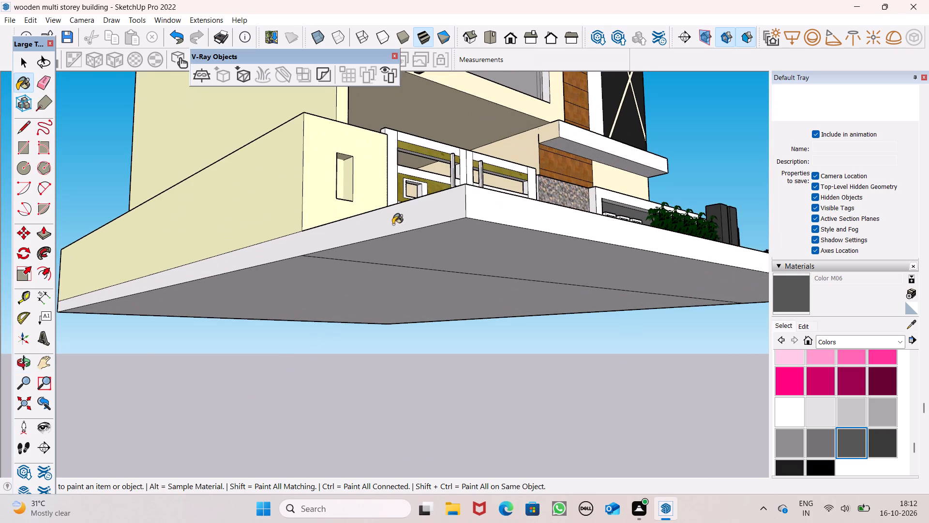
left_click(397, 216)
Paint the base slab's front, opposite side and rear edges with Color M06.
middle_click_drag(431, 280, 388, 361)
scroll(388, 361, "up", 1)
scroll(417, 325, "down", 6)
middle_click_drag(425, 393, 427, 345)
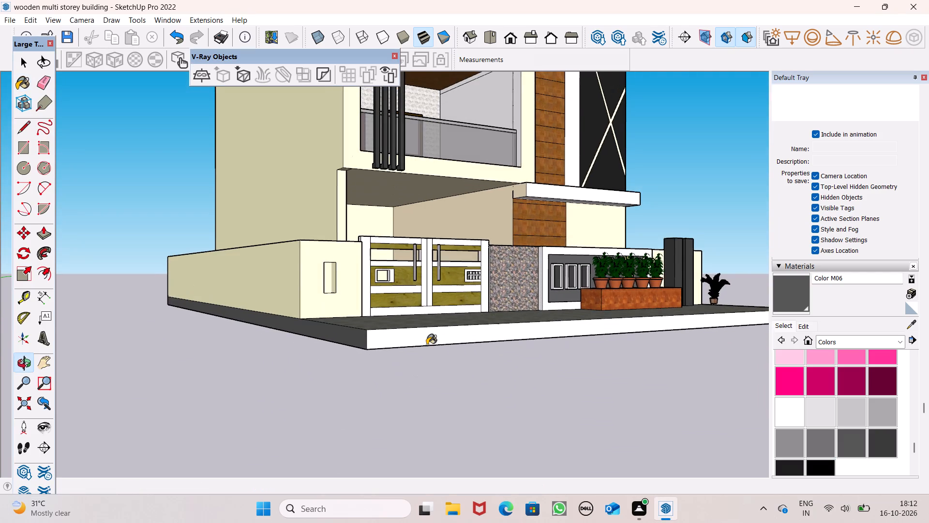
left_click(414, 344)
scroll(334, 322, "down", 6)
middle_click_drag(468, 369, 71, 374)
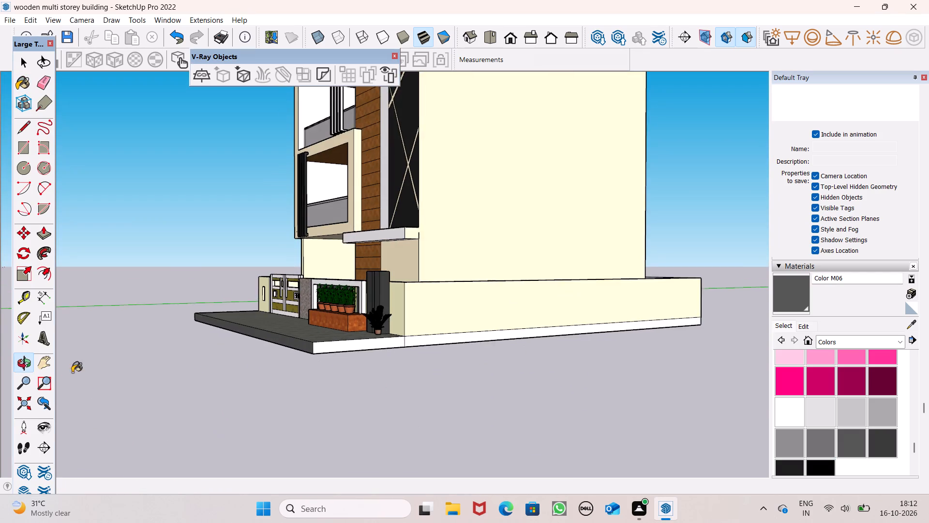
scroll(308, 380, "up", 4)
left_click(391, 332)
left_click(460, 335)
scroll(227, 317, "down", 5)
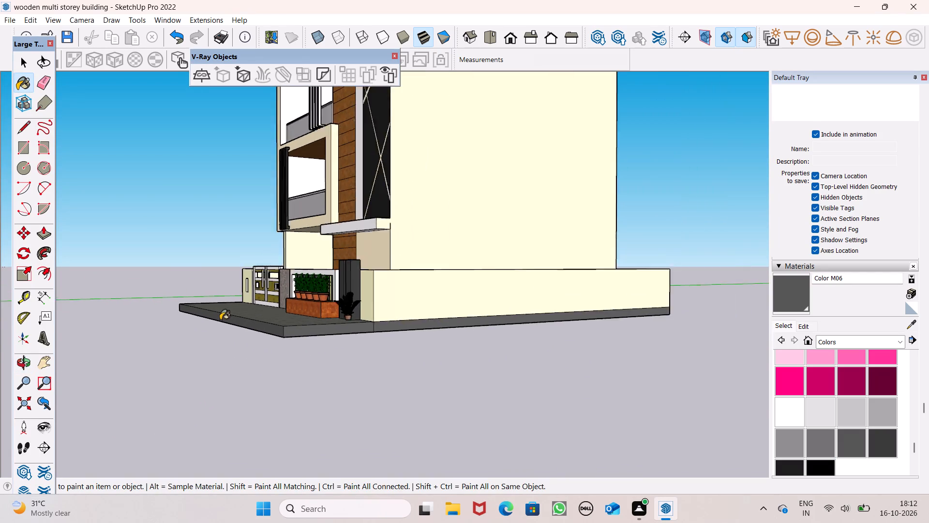
middle_click_drag(369, 318, 0, 424)
scroll(589, 471, "up", 5)
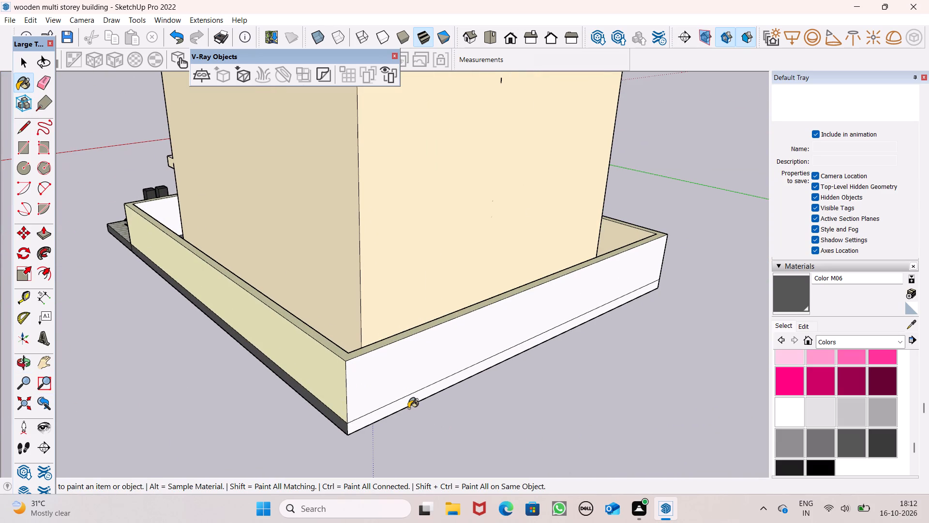
left_click(408, 408)
left_click(414, 400)
Paint the white outer face of the rear compound wall with Color E01.
scroll(819, 365, "up", 3)
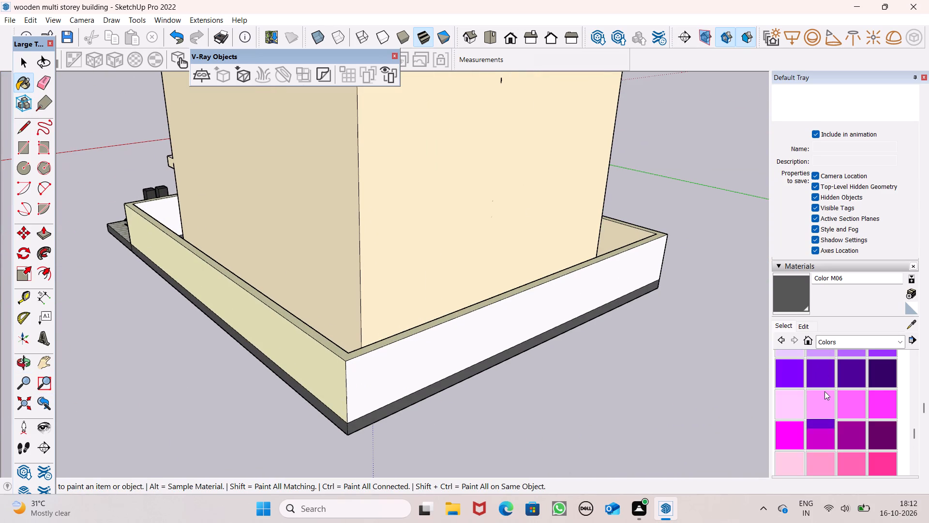
scroll(824, 391, "up", 4)
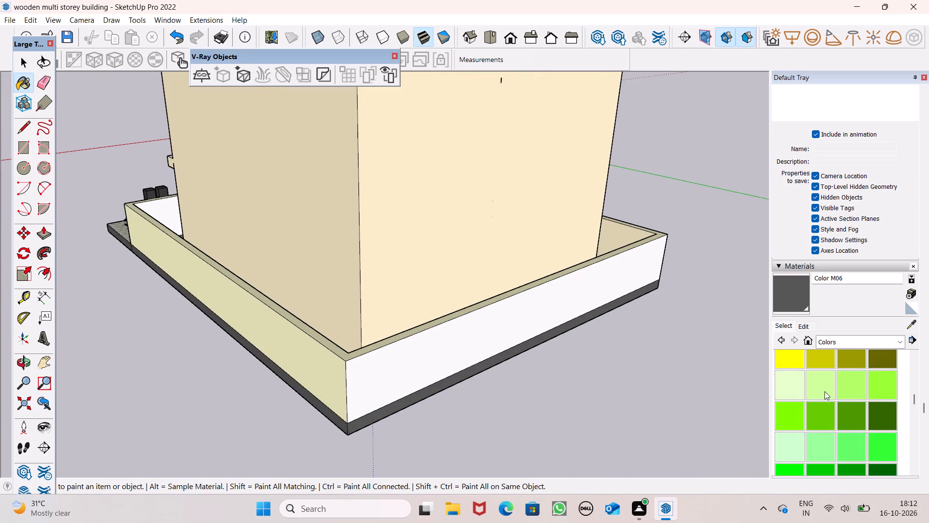
scroll(824, 391, "up", 2)
left_click(787, 448)
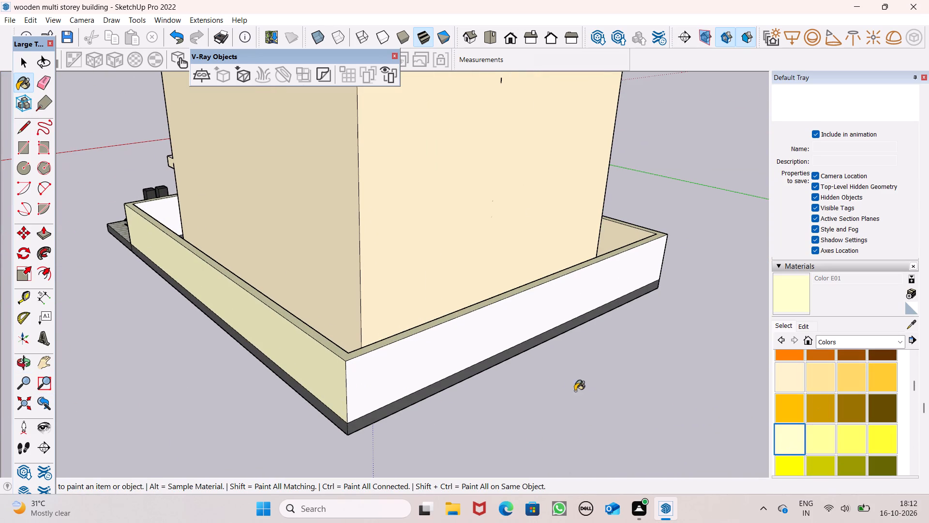
left_click(437, 328)
Erase the dividing line across the underside of the base slab.
middle_click_drag(432, 370, 669, 292)
scroll(599, 326, "down", 3)
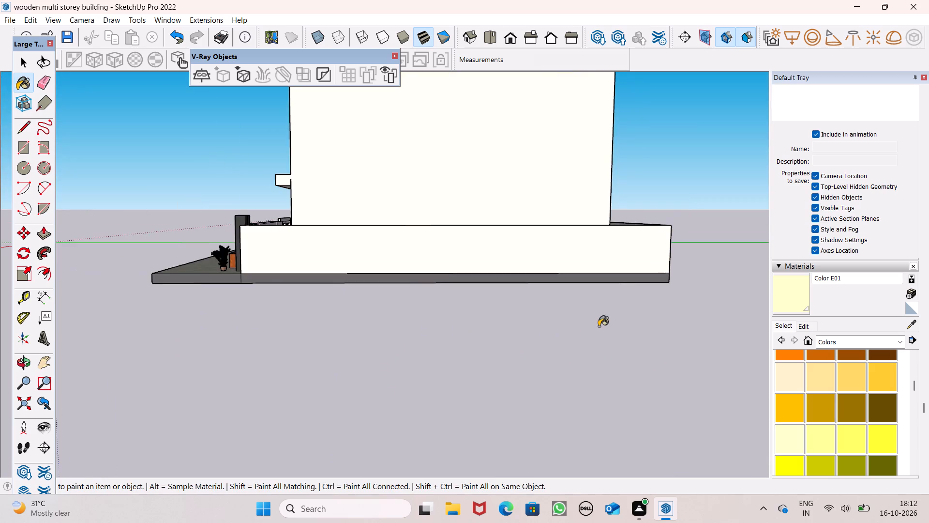
middle_click_drag(457, 351, 818, 204)
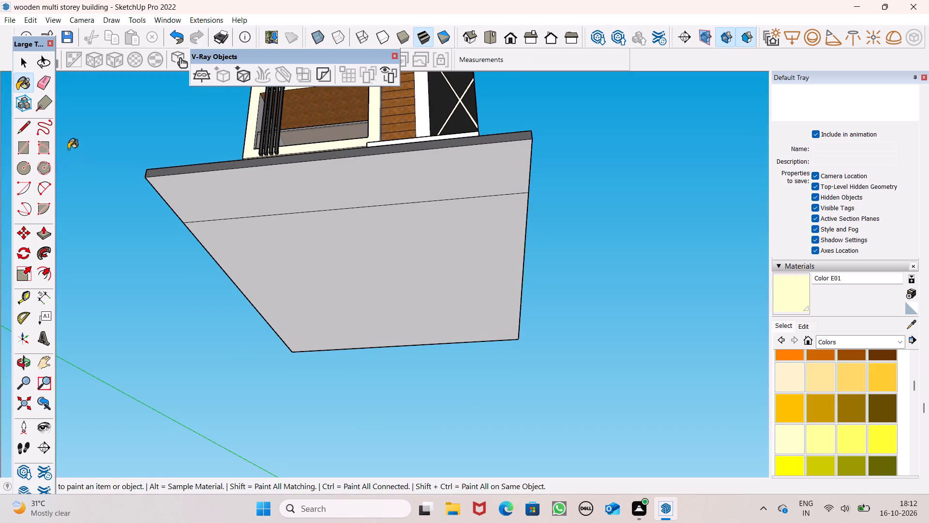
left_click(38, 89)
left_click_drag(298, 210, 312, 230)
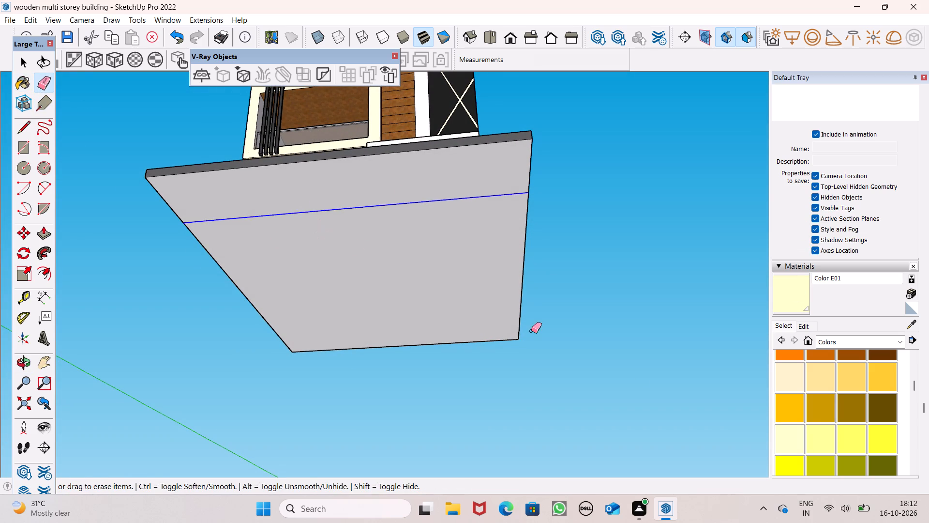
Paint the underside of the base slab with Color M07.
scroll(837, 423, "down", 10)
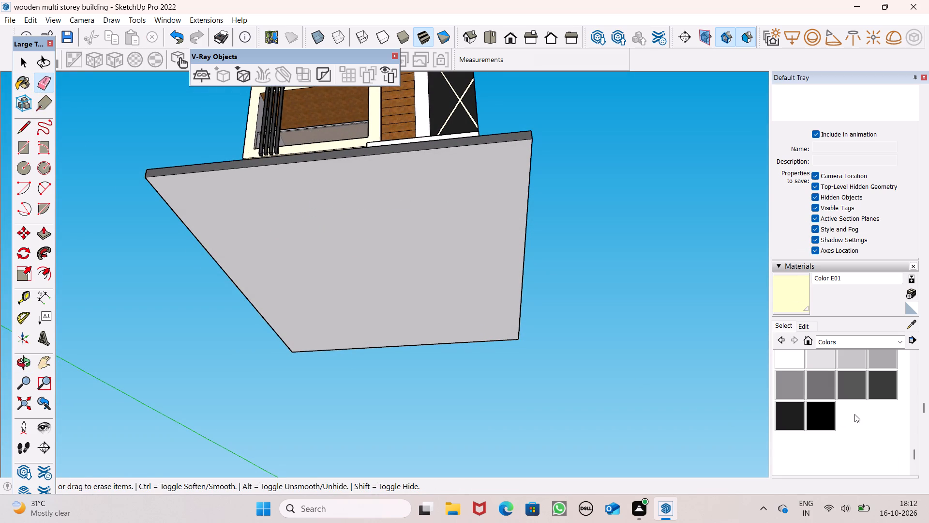
left_click(885, 386)
left_click(407, 272)
Examine the whole building from the front and gate side to review the painted exterior.
scroll(407, 272, "down", 4)
middle_click_drag(463, 331, 524, 474)
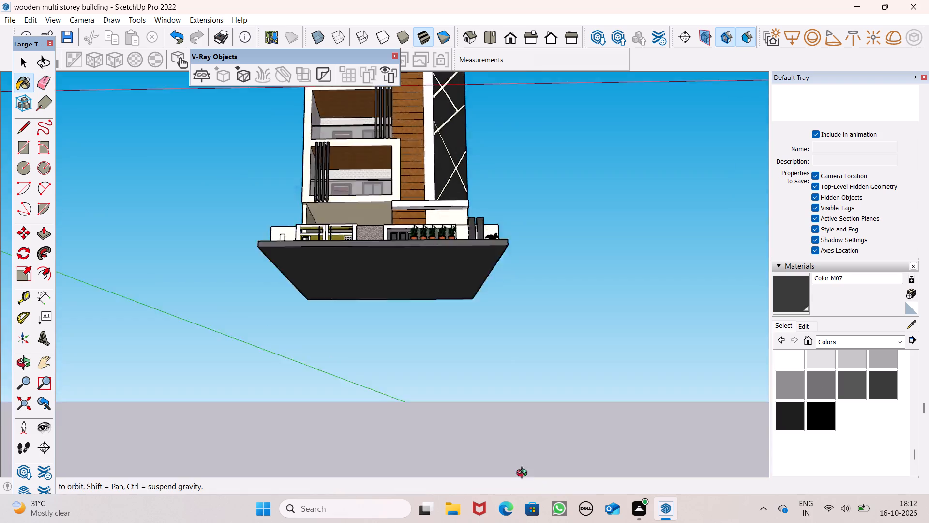
middle_click_drag(524, 474, 538, 493)
scroll(479, 398, "down", 5)
key("space")
middle_click_drag(485, 386, 594, 428)
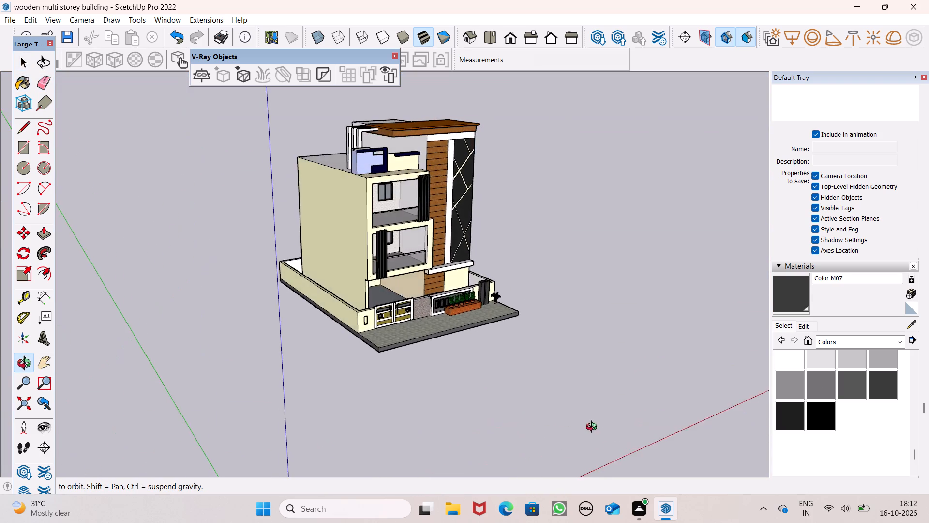
middle_click_drag(594, 428, 565, 340)
scroll(492, 341, "down", 4)
scroll(485, 139, "up", 6)
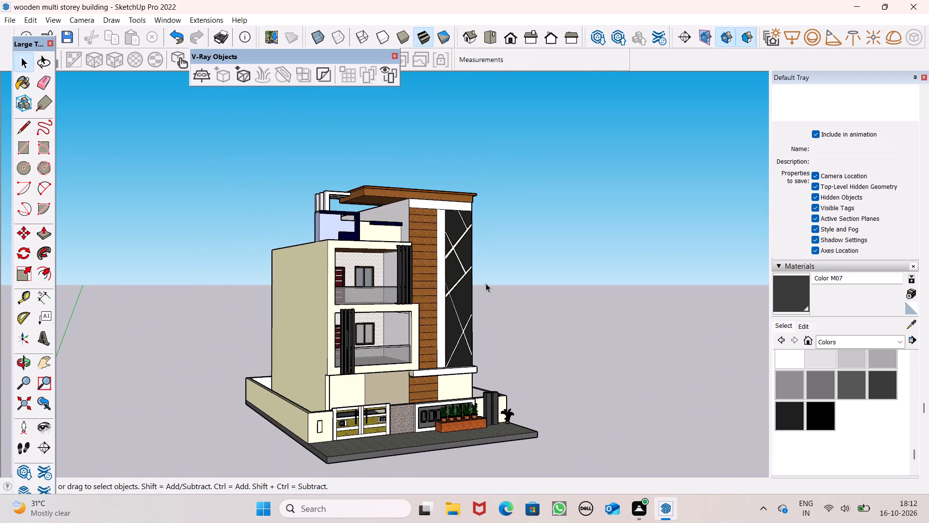
scroll(475, 349, "up", 2)
scroll(477, 278, "down", 3)
middle_click_drag(517, 354, 475, 403)
scroll(476, 392, "up", 2)
scroll(492, 312, "down", 2)
middle_click_drag(518, 358, 501, 363)
scroll(502, 363, "up", 1)
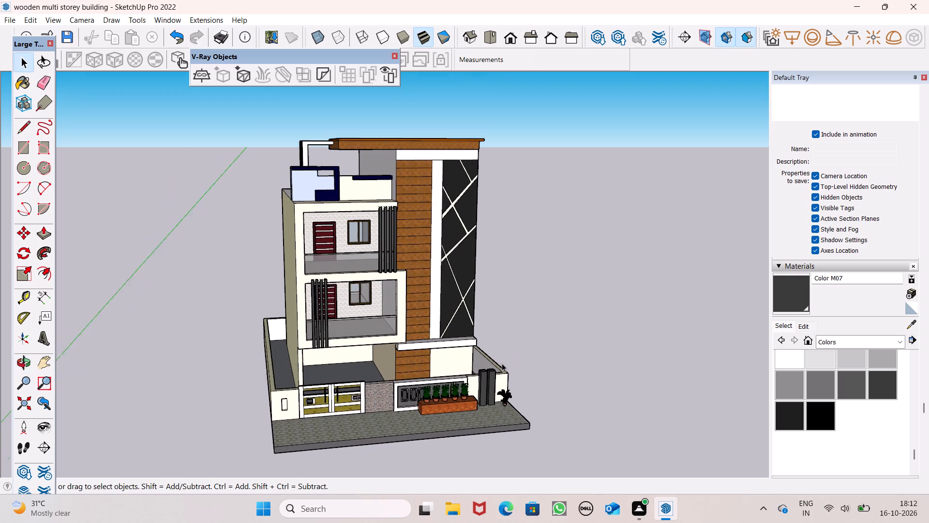
scroll(502, 363, "up", 1)
middle_click_drag(502, 391, 512, 384)
scroll(507, 403, "up", 1)
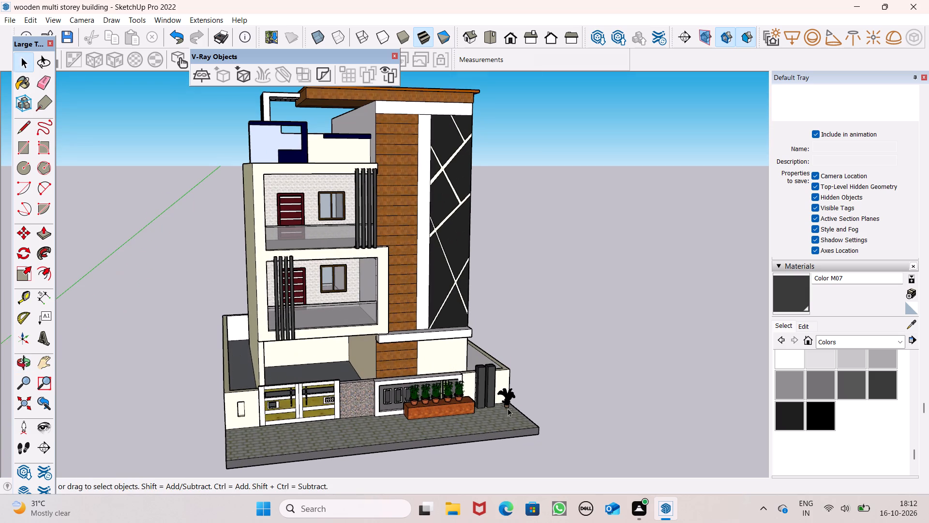
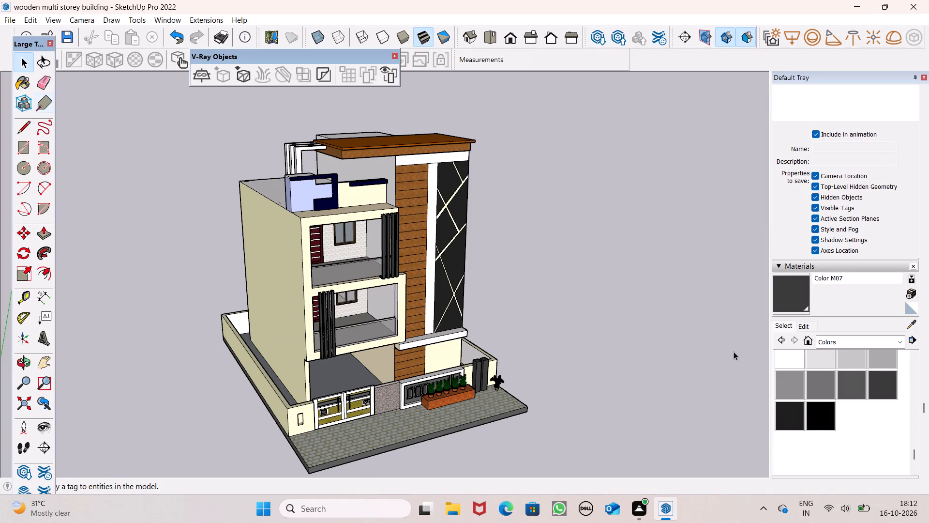
Paint the unpainted white inner faces of the boundary wall beside and behind the building with Color E01.
scroll(829, 383, "down", 1)
scroll(815, 369, "up", 2)
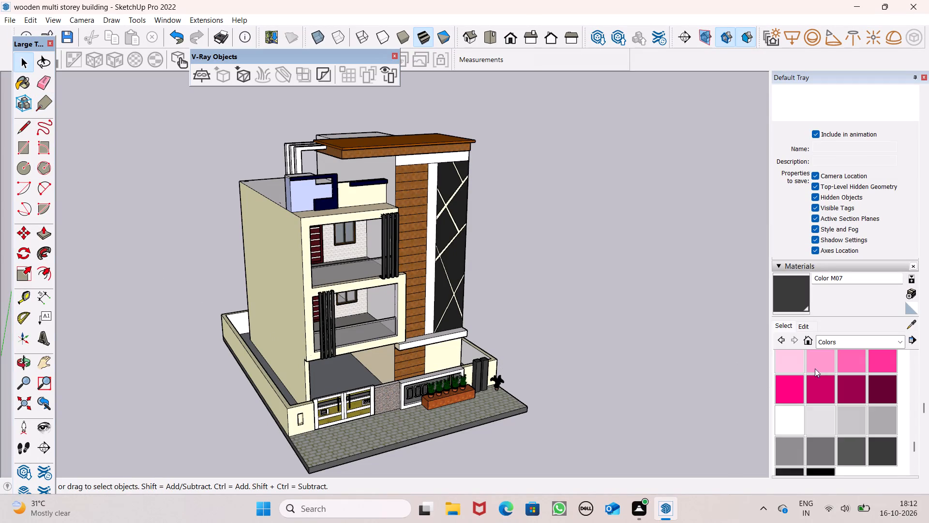
scroll(815, 369, "up", 7)
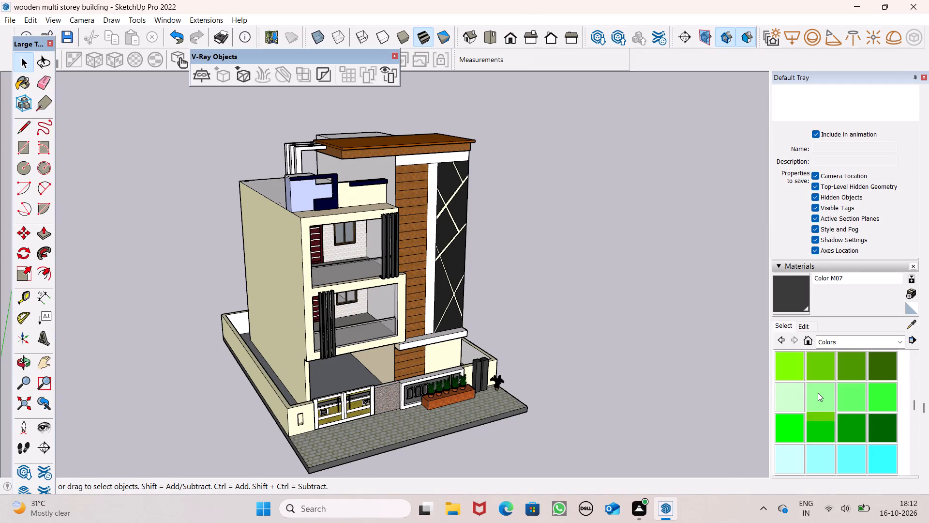
scroll(790, 390, "up", 2)
left_click(790, 390)
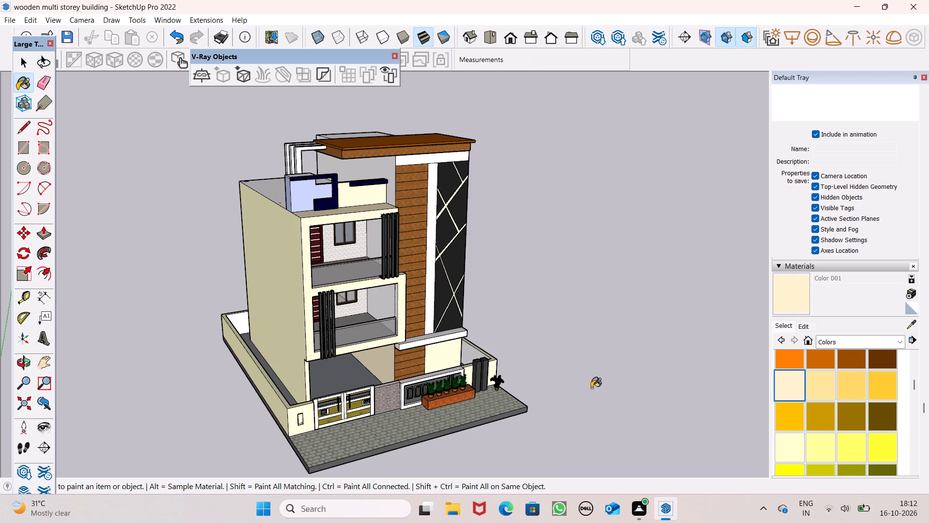
left_click(773, 456)
left_click(784, 452)
scroll(484, 427, "up", 6)
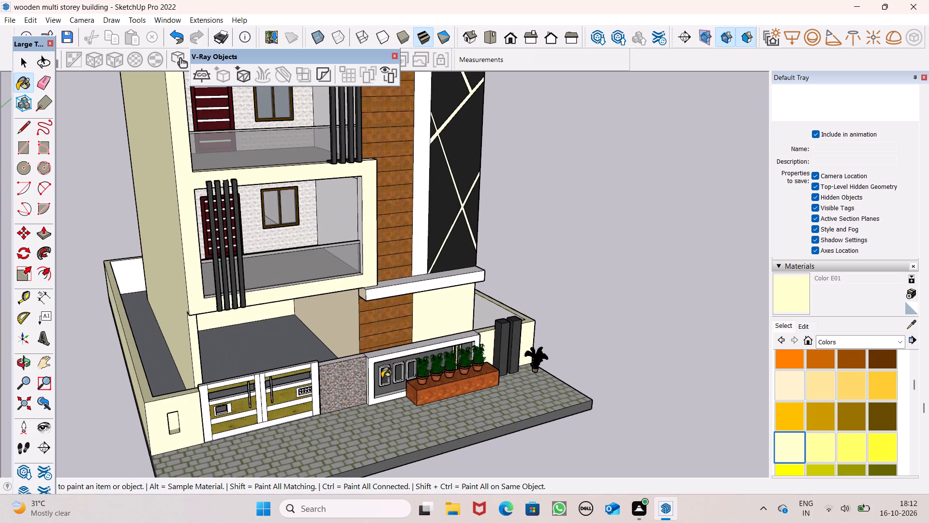
middle_click_drag(379, 375, 474, 384)
scroll(204, 366, "down", 6)
scroll(105, 352, "up", 8)
scroll(97, 325, "down", 1)
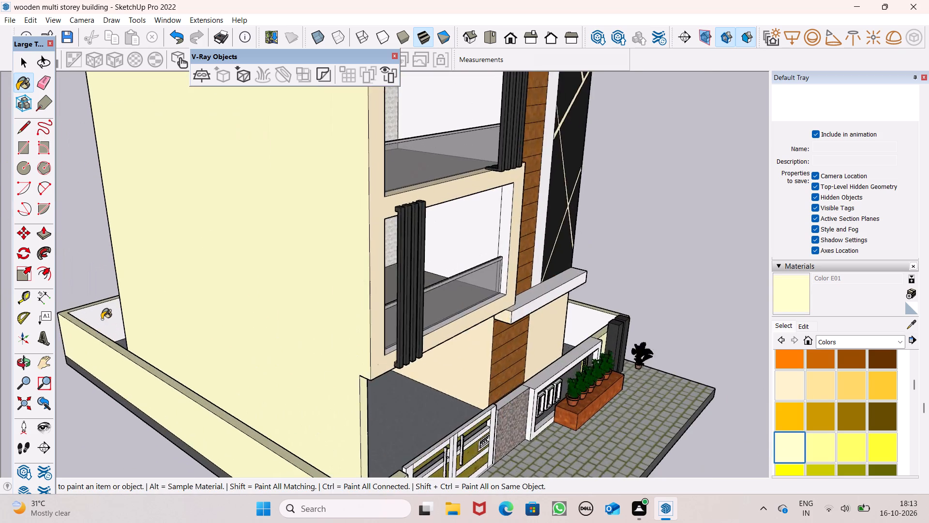
scroll(105, 316, "up", 5)
left_click(105, 315)
scroll(217, 345, "down", 10)
middle_click_drag(403, 406, 357, 450)
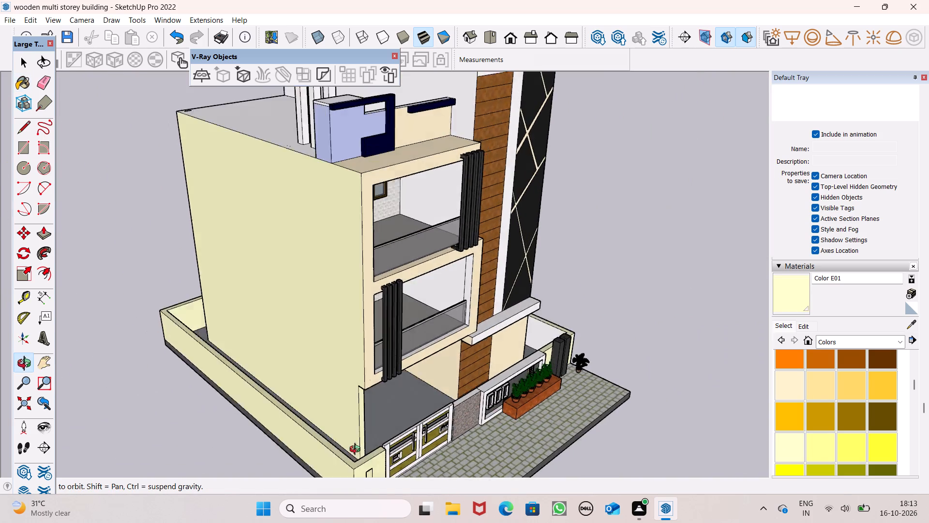
middle_click_drag(357, 450, 94, 443)
scroll(320, 396, "up", 7)
scroll(159, 355, "down", 5)
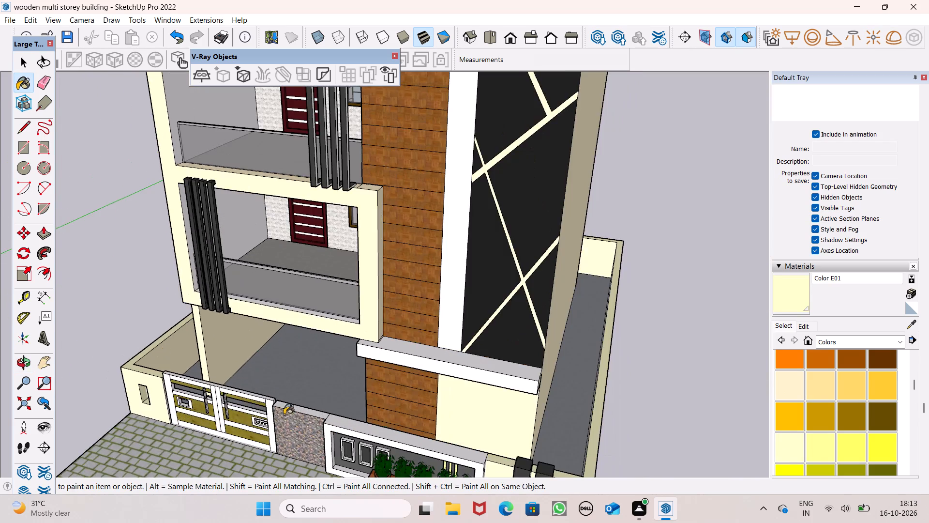
middle_click_drag(284, 415, 551, 428)
scroll(597, 372, "up", 5)
left_click(557, 300)
scroll(557, 300, "down", 5)
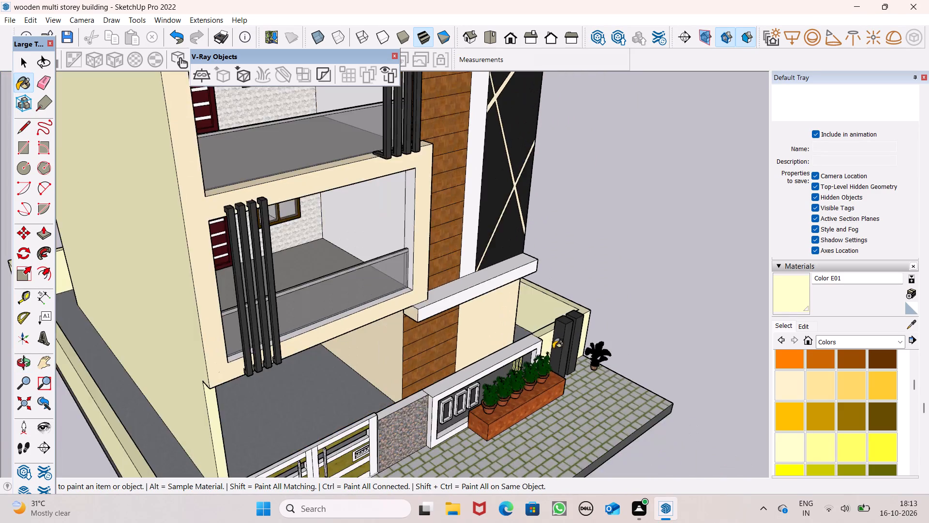
Paint the back wall and both side walls of the open ground-floor parking bay with Color E02.
middle_click_drag(553, 349, 299, 232)
scroll(487, 438, "up", 2)
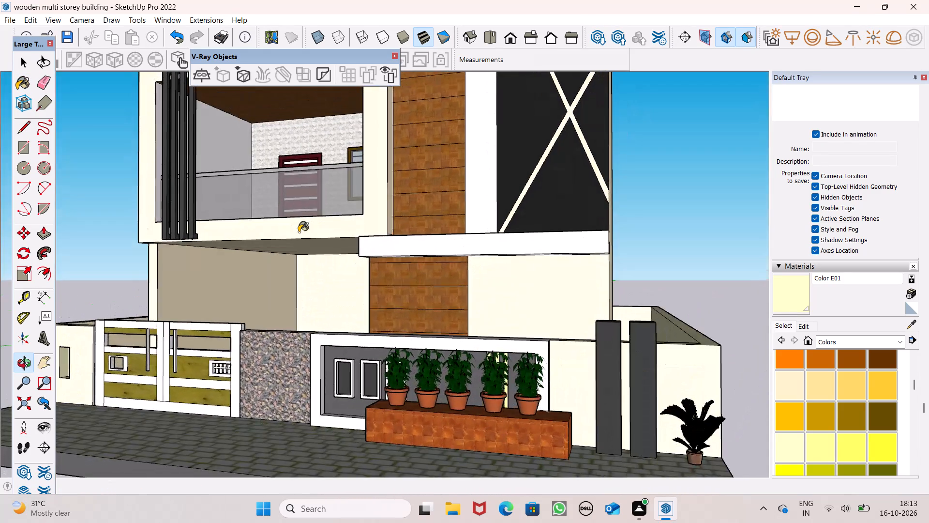
scroll(321, 311, "down", 5)
scroll(498, 347, "up", 6)
middle_click_drag(576, 314, 558, 387)
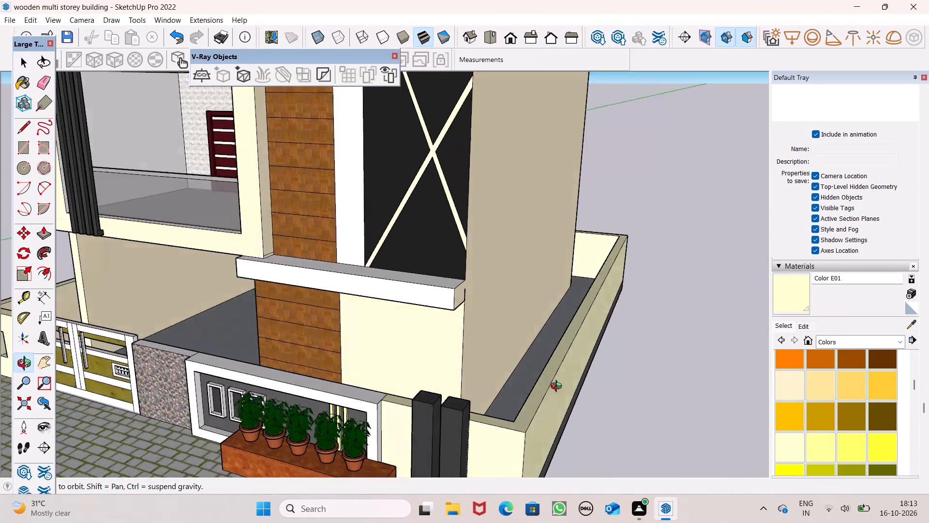
middle_click_drag(558, 387, 628, 361)
scroll(613, 353, "down", 3)
middle_click_drag(614, 357, 662, 240)
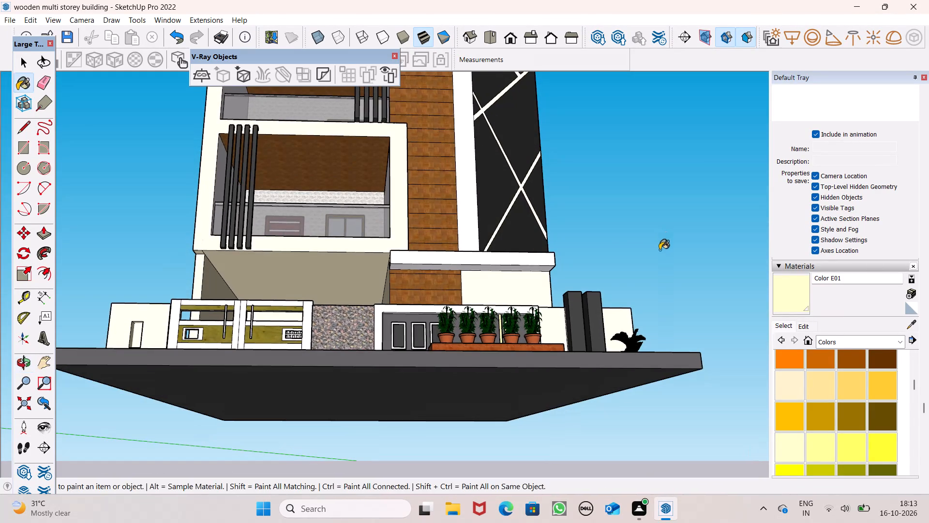
scroll(461, 326, "down", 5)
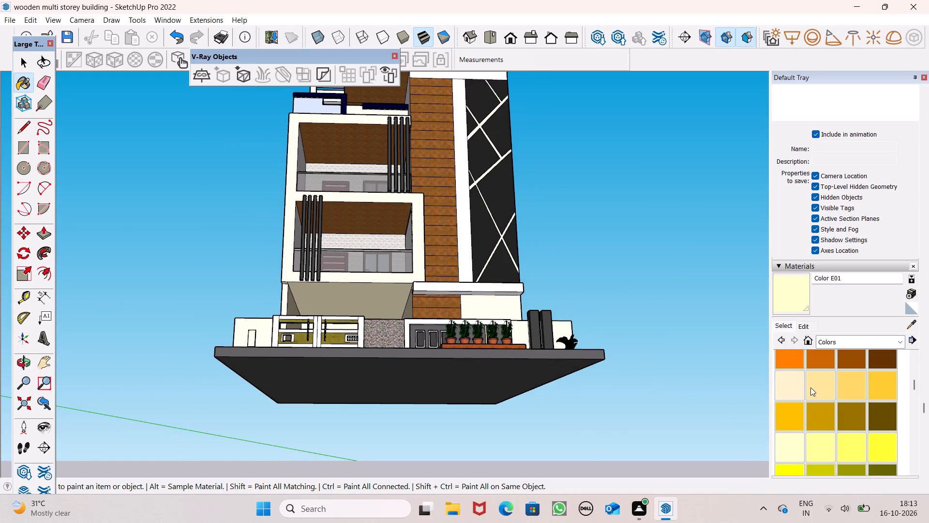
left_click(822, 440)
scroll(432, 314, "up", 6)
middle_click_drag(411, 378, 435, 455)
scroll(269, 356, "up", 5)
left_click(271, 275)
middle_click_drag(332, 335, 320, 384)
left_click(166, 333)
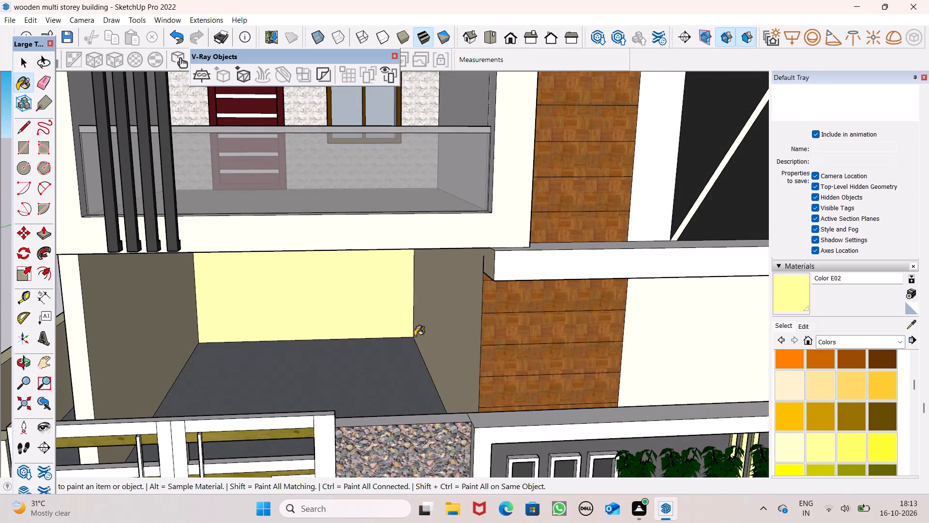
left_click(457, 332)
middle_click_drag(454, 331, 442, 295)
scroll(394, 338, "down", 6)
scroll(357, 276, "up", 1)
scroll(343, 294, "down", 6)
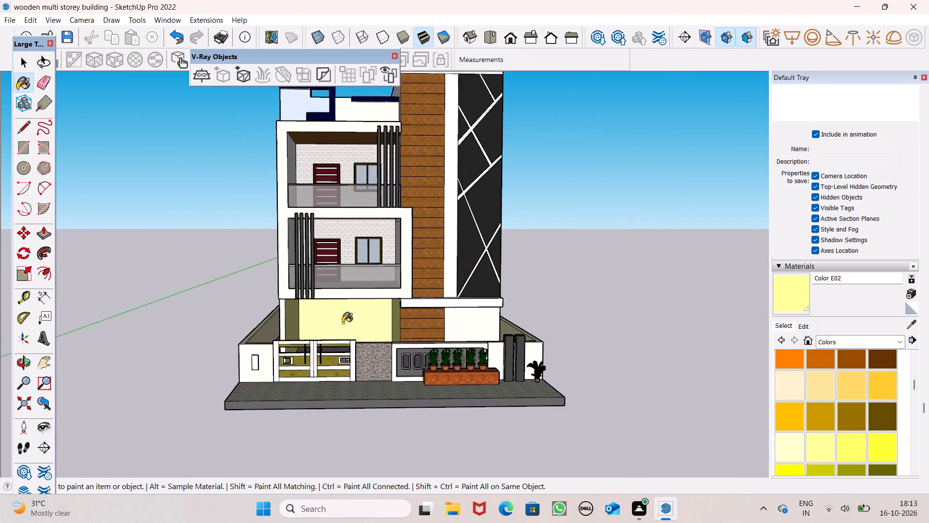
Search the 3D Warehouse components for "car".
scroll(880, 205, "up", 7)
scroll(875, 206, "down", 1)
scroll(875, 206, "up", 6)
scroll(842, 256, "up", 1)
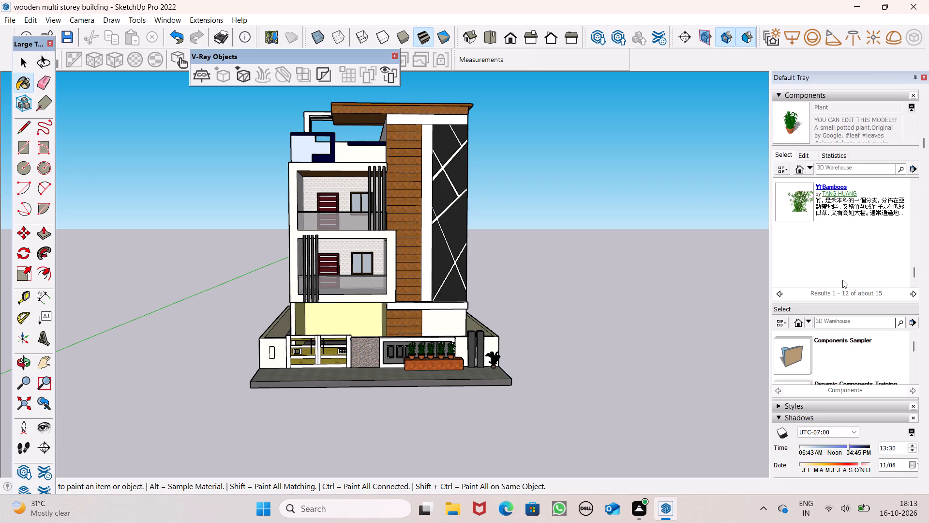
scroll(840, 303, "up", 3)
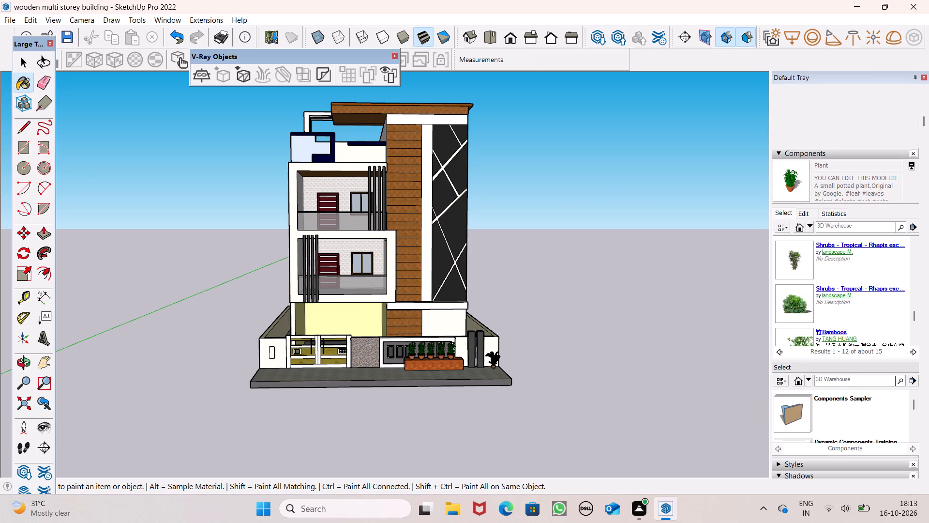
left_click(836, 231)
type("car")
key("Return")
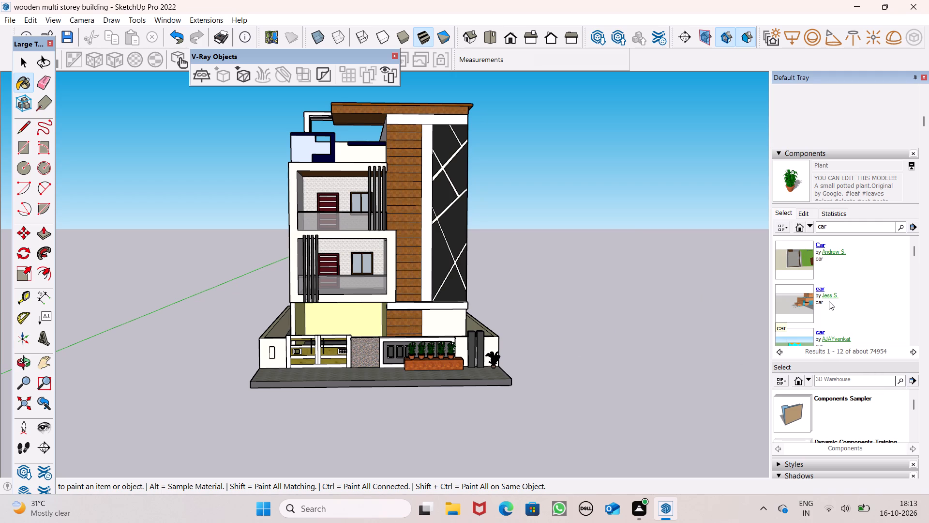
Import the "mart's auto" car model from the search results and place it beside the building.
scroll(829, 301, "down", 4)
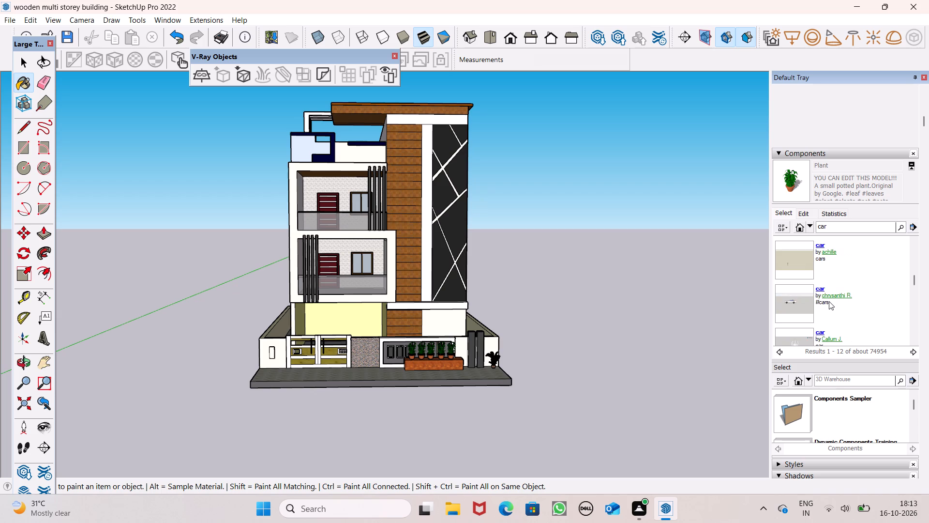
scroll(829, 301, "down", 4)
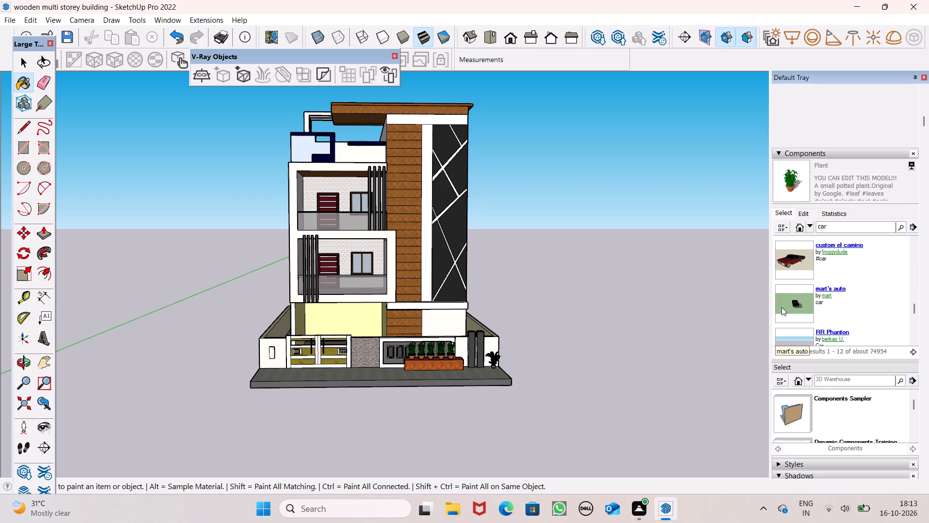
scroll(781, 308, "down", 1)
scroll(799, 263, "up", 1)
scroll(799, 263, "down", 1)
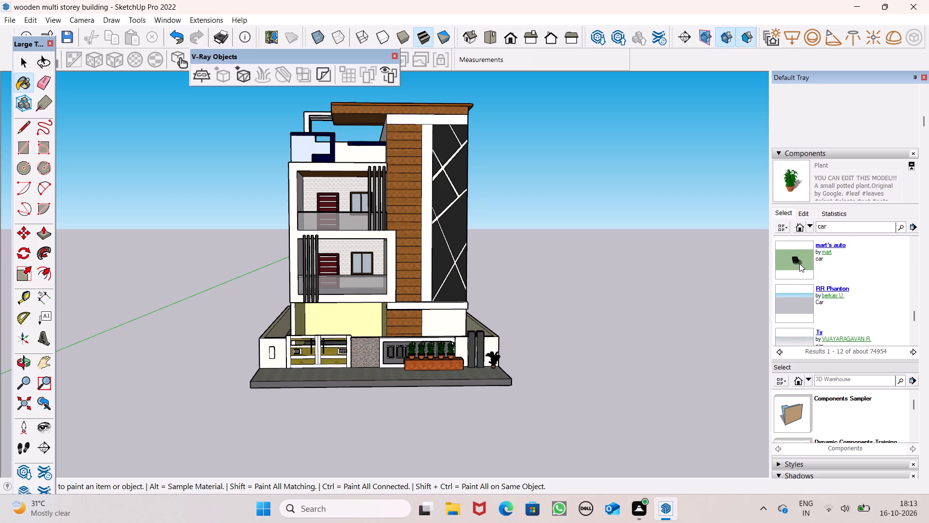
scroll(783, 261, "down", 2)
scroll(783, 262, "up", 3)
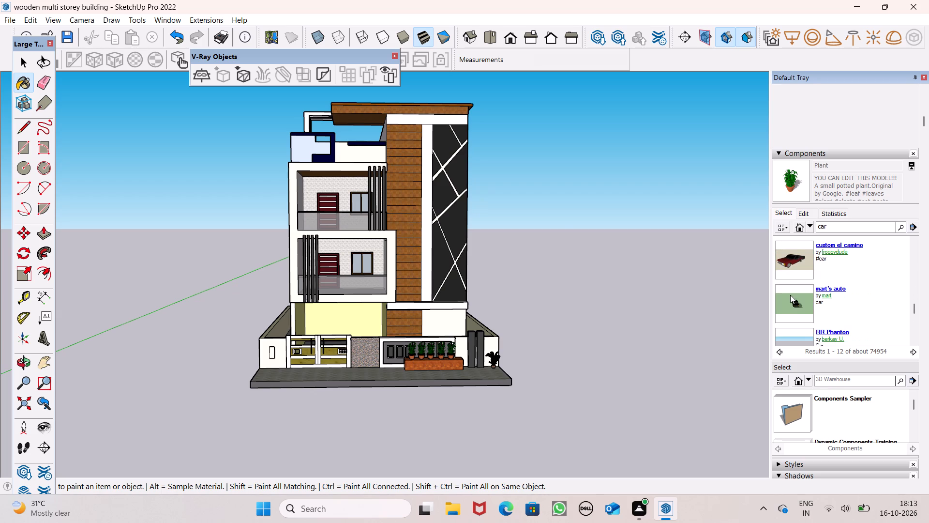
left_click(793, 303)
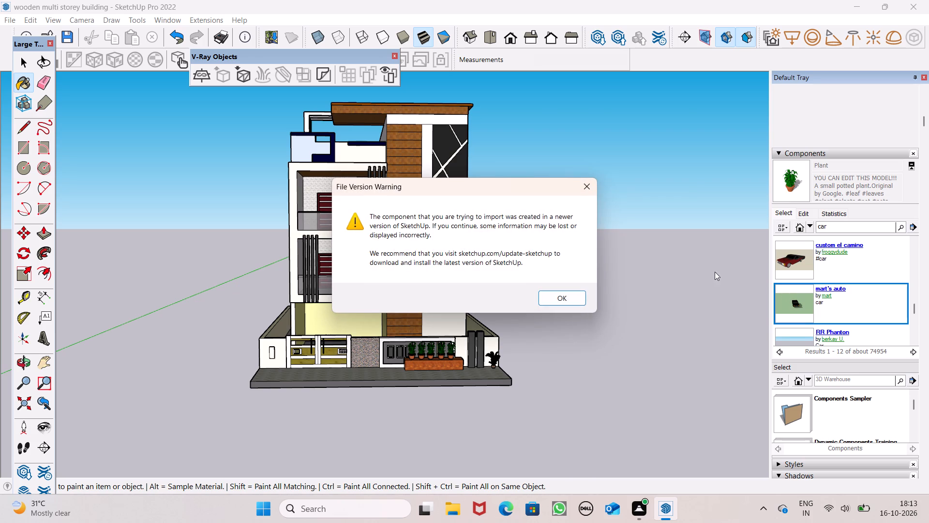
left_click(585, 294)
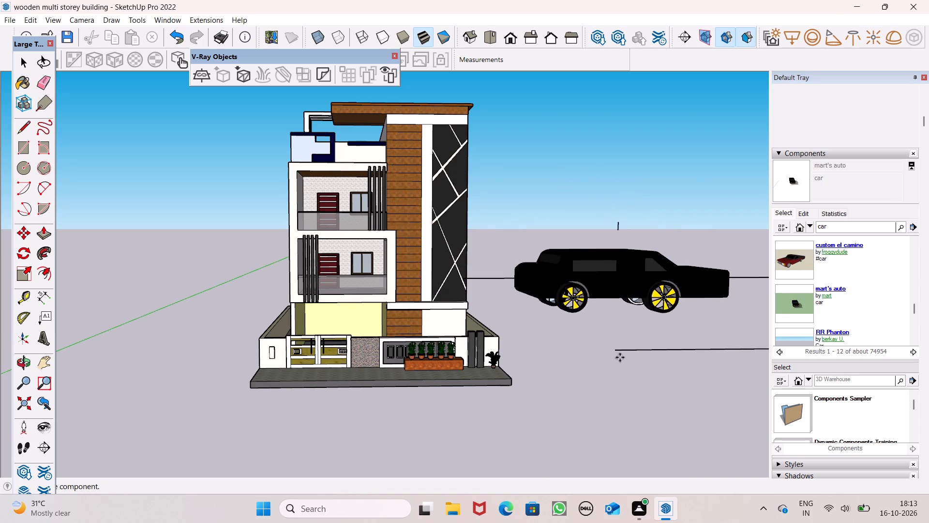
left_click(622, 360)
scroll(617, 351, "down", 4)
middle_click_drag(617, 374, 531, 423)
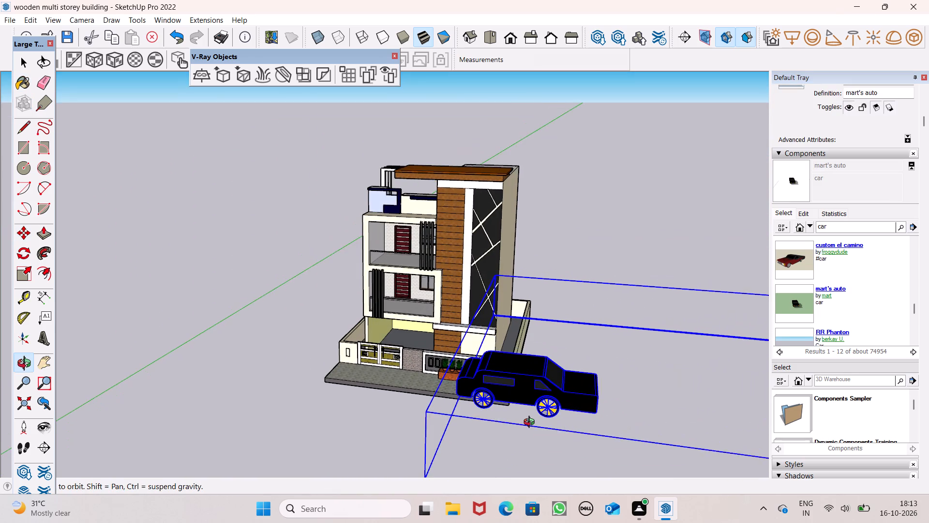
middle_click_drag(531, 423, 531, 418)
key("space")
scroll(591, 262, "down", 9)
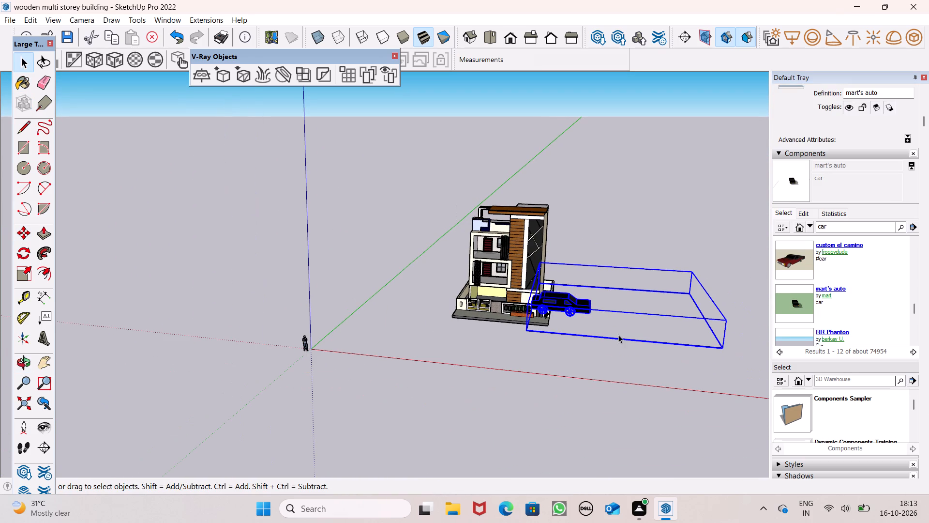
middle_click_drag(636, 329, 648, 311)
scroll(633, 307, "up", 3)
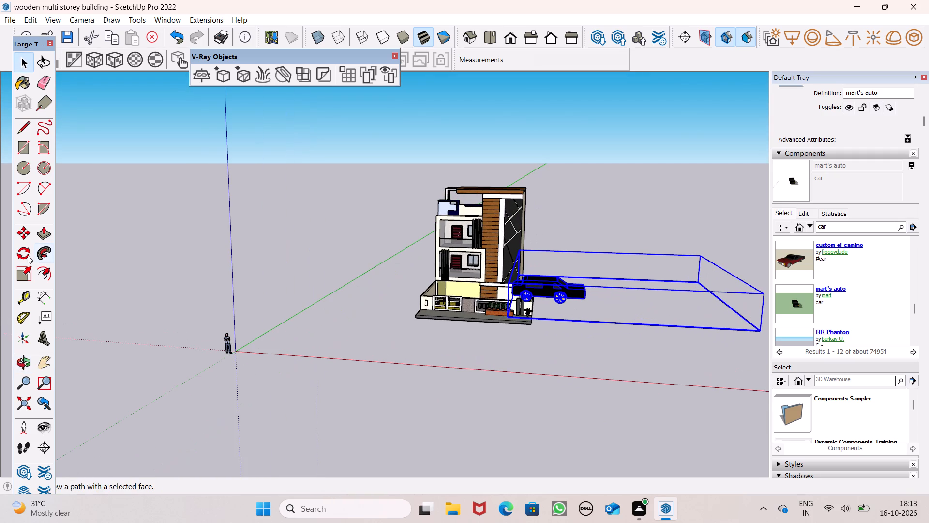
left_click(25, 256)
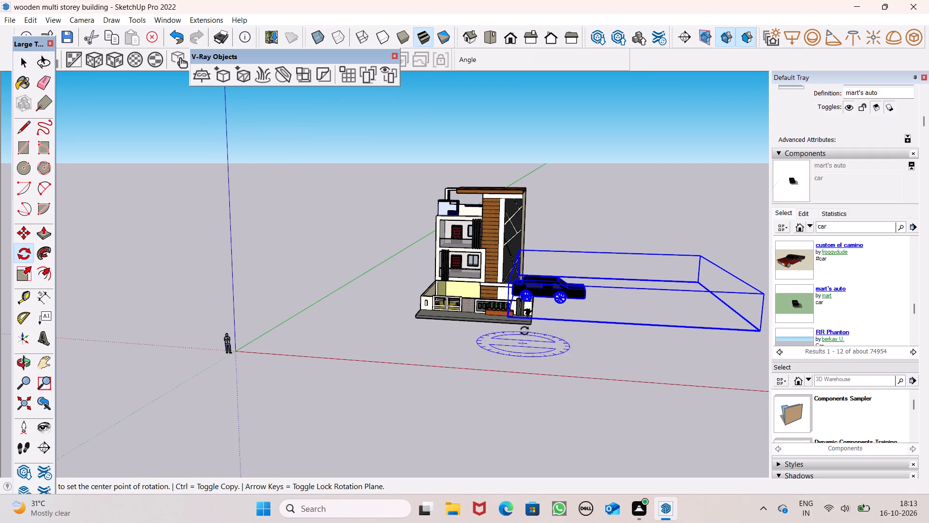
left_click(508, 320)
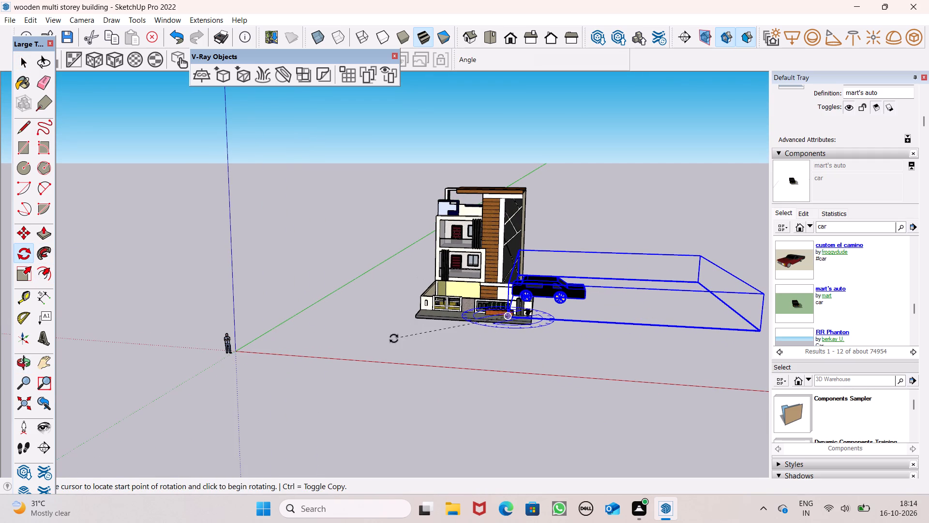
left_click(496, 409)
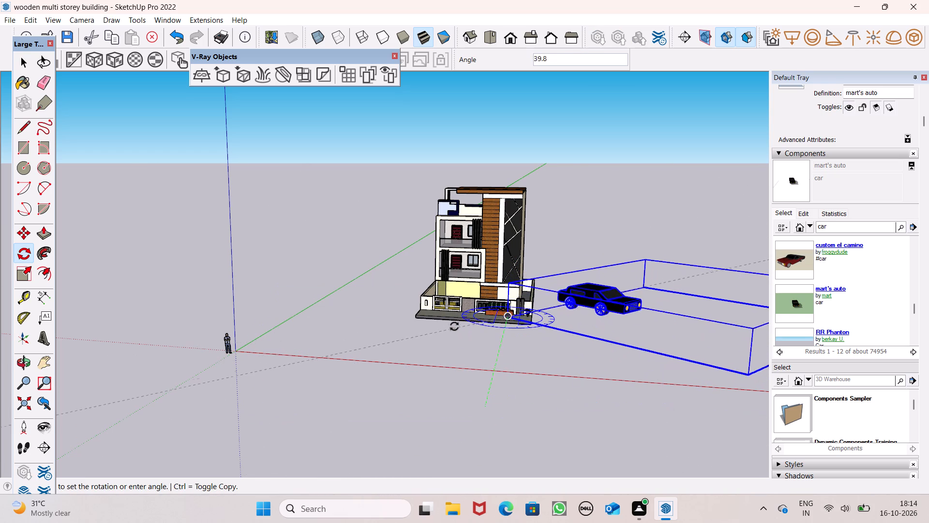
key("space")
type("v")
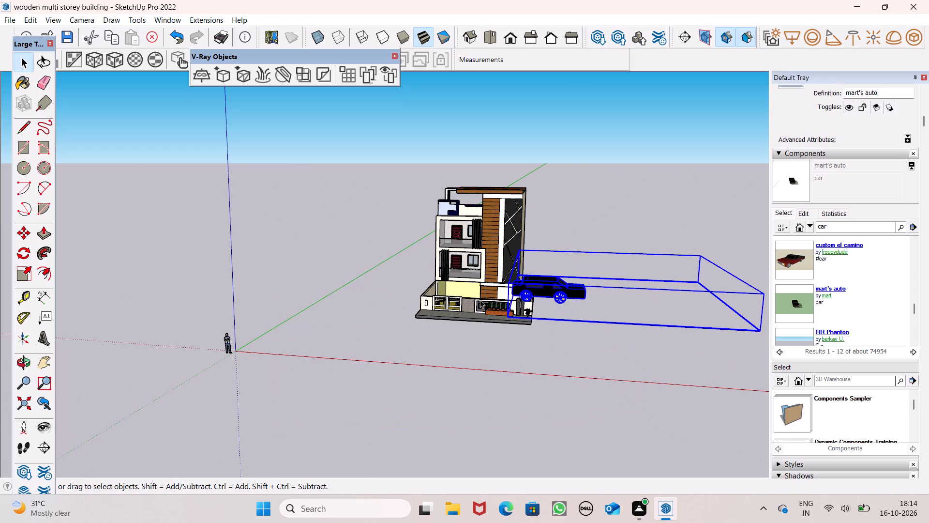
Rotate the imported car 90 degrees on the ground plane about the near corner of its bounding box.
left_click(27, 253)
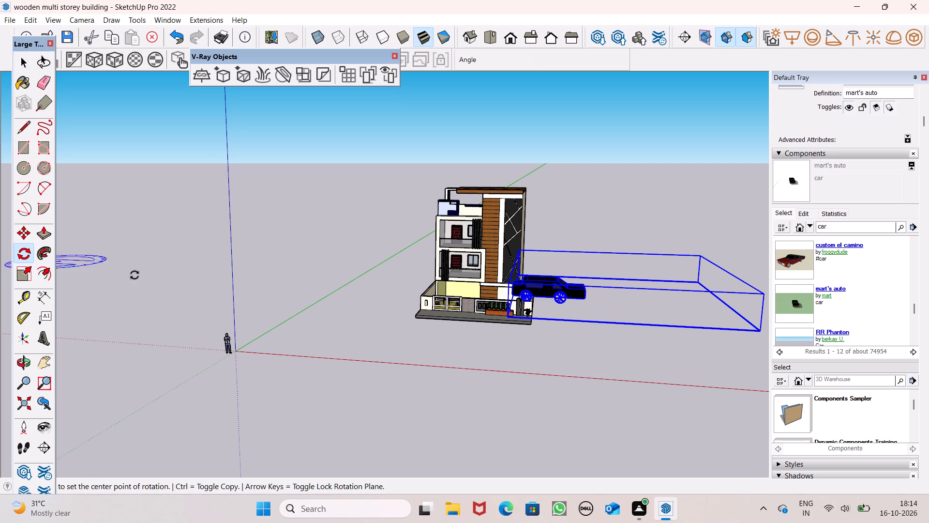
left_click(508, 321)
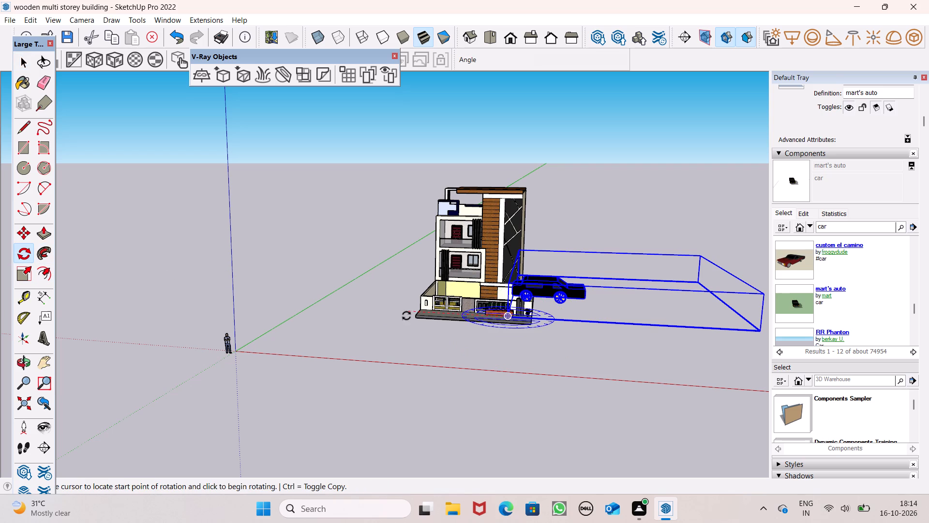
left_click(398, 316)
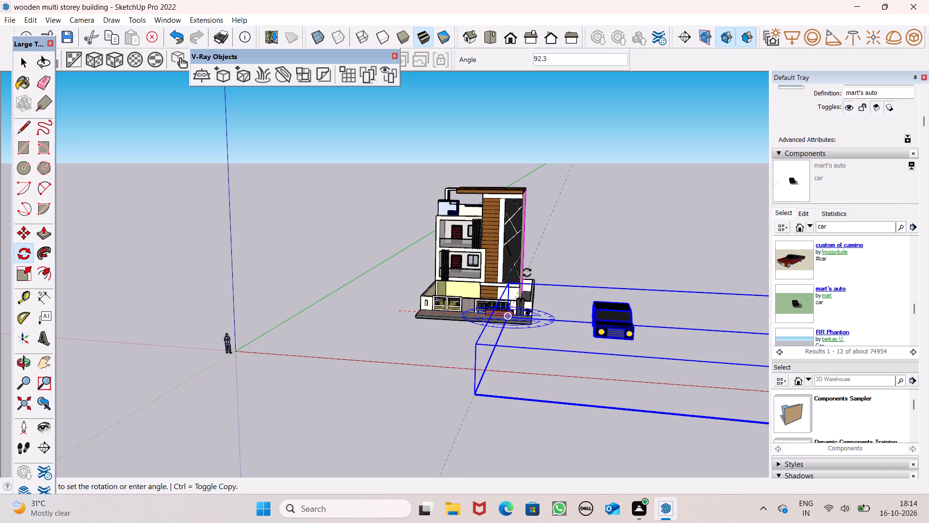
scroll(528, 272, "up", 8)
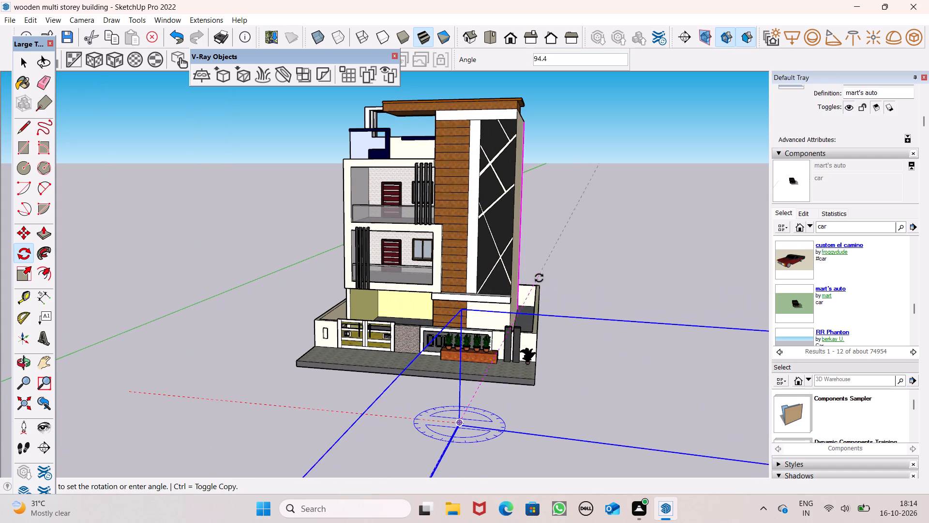
left_click(505, 279)
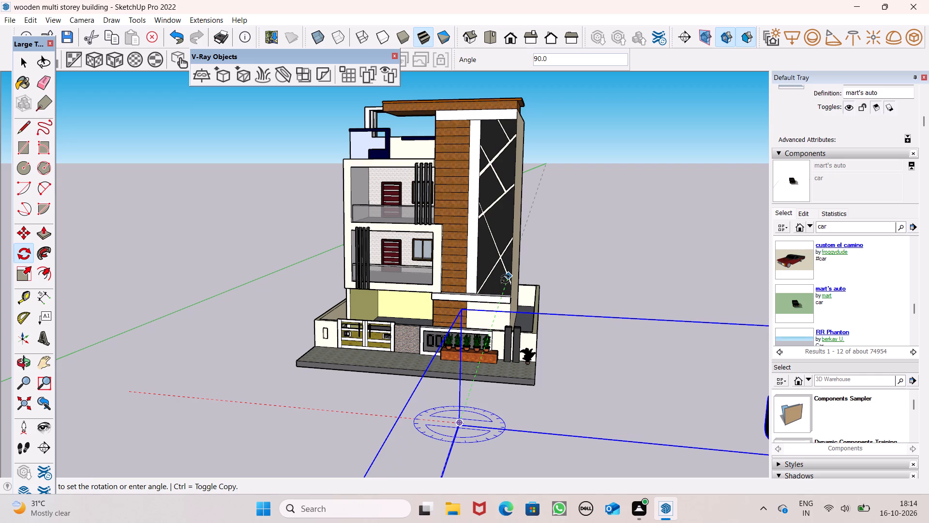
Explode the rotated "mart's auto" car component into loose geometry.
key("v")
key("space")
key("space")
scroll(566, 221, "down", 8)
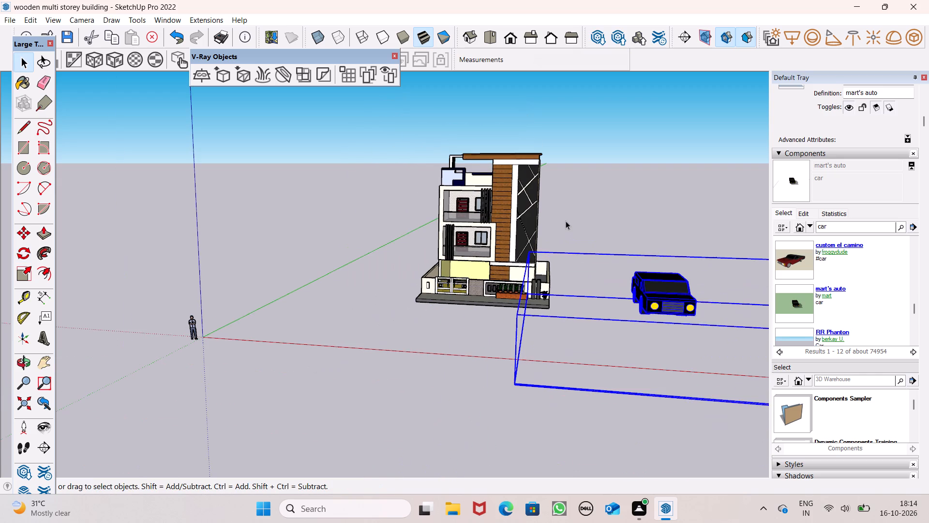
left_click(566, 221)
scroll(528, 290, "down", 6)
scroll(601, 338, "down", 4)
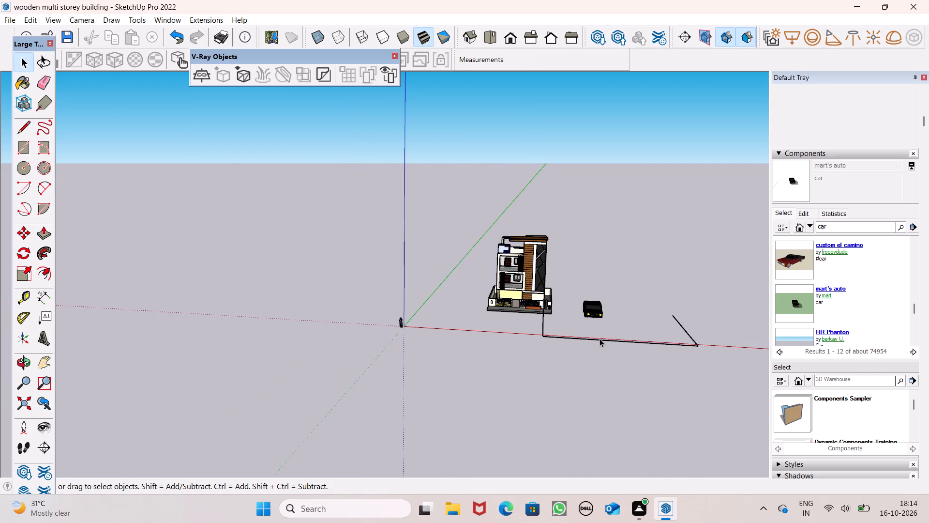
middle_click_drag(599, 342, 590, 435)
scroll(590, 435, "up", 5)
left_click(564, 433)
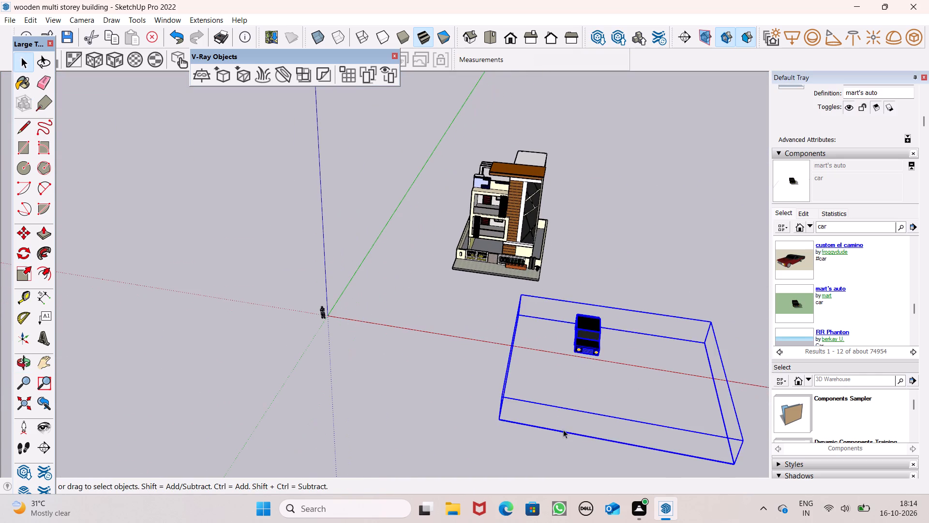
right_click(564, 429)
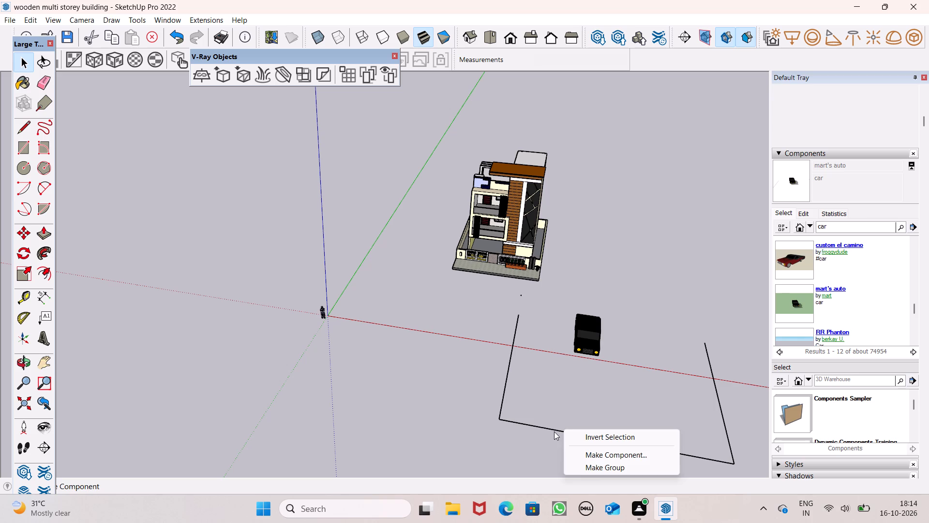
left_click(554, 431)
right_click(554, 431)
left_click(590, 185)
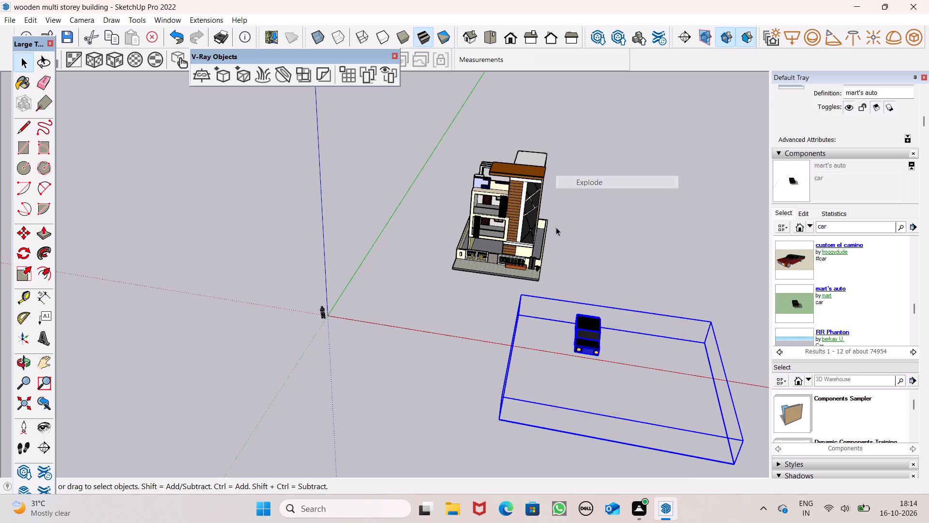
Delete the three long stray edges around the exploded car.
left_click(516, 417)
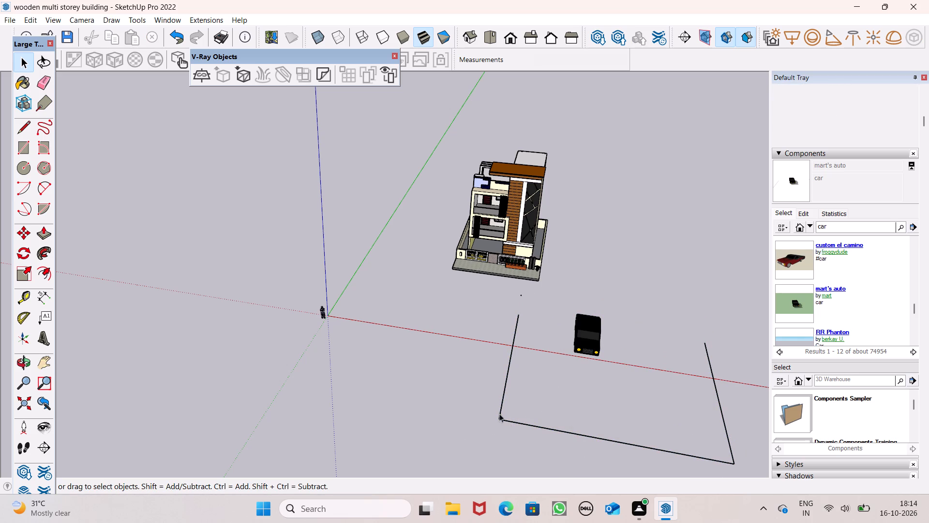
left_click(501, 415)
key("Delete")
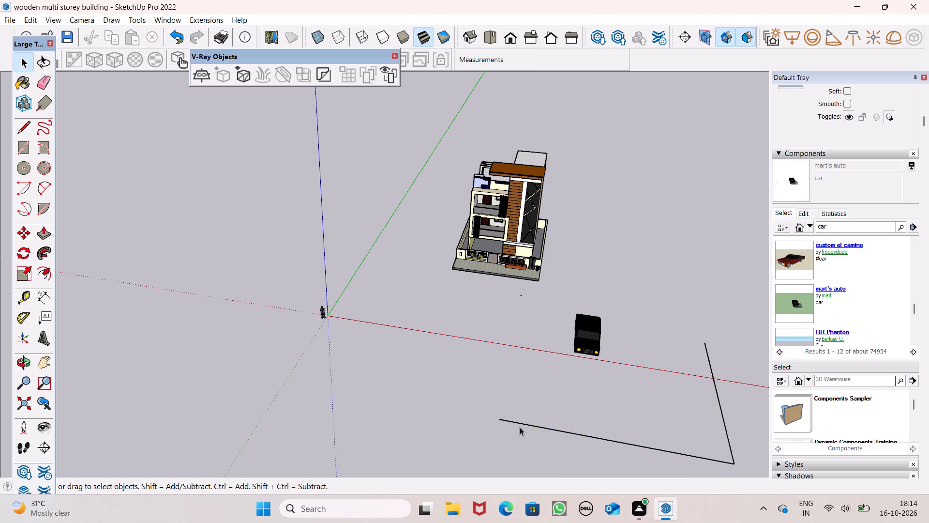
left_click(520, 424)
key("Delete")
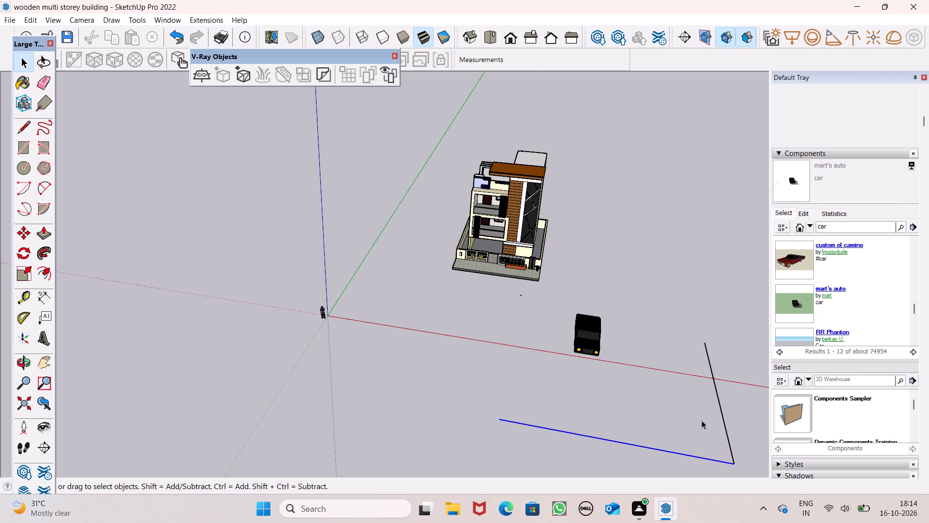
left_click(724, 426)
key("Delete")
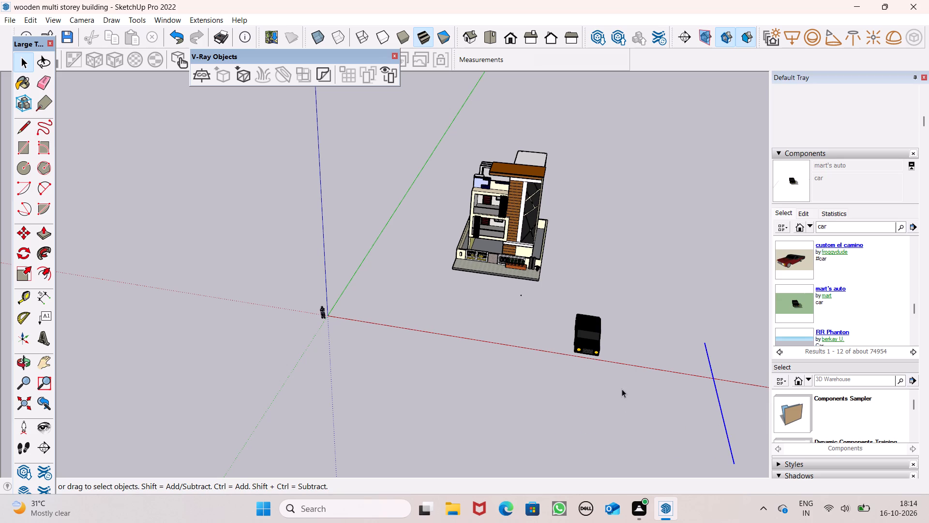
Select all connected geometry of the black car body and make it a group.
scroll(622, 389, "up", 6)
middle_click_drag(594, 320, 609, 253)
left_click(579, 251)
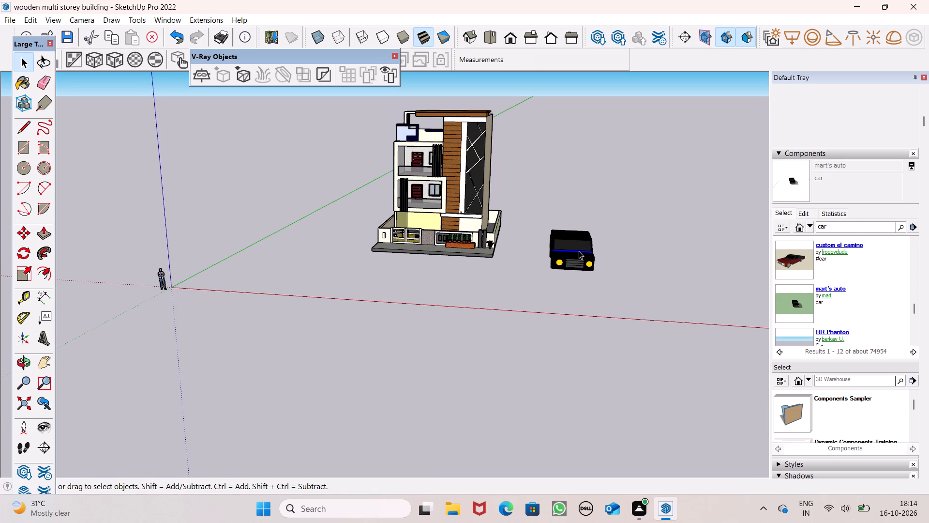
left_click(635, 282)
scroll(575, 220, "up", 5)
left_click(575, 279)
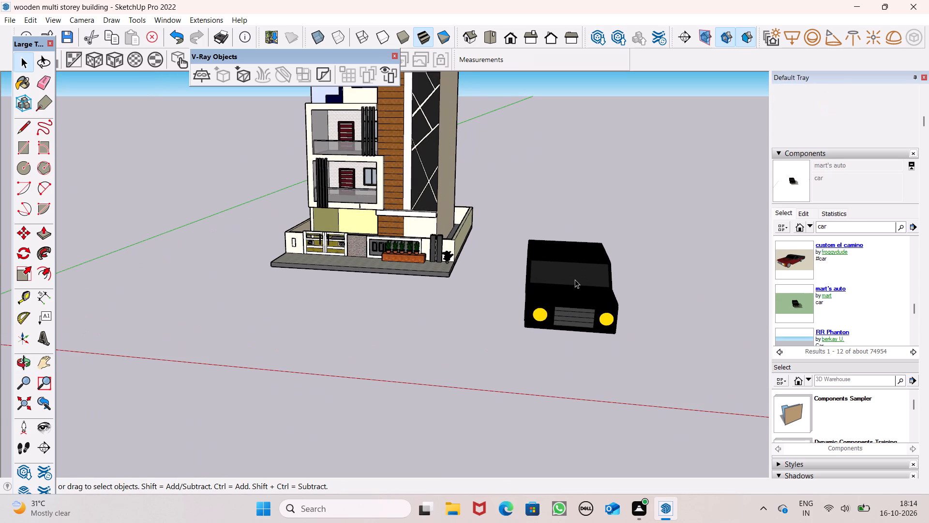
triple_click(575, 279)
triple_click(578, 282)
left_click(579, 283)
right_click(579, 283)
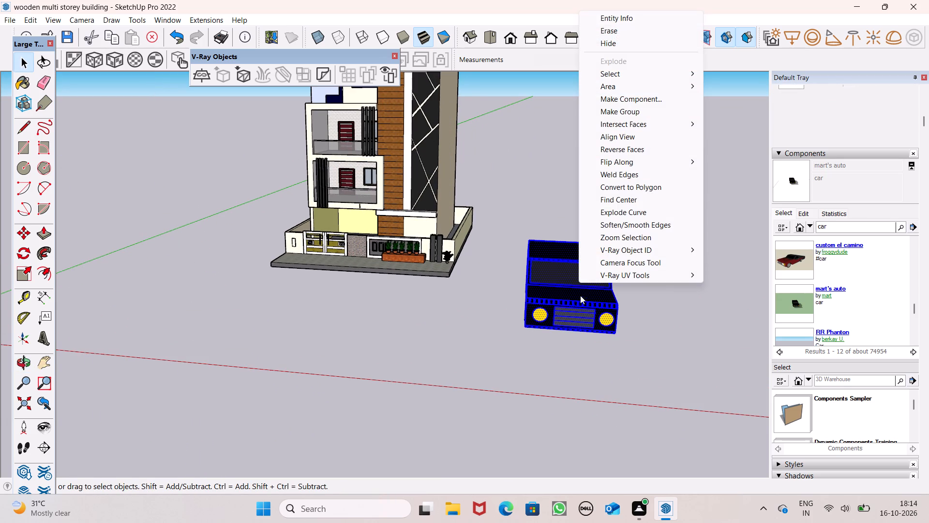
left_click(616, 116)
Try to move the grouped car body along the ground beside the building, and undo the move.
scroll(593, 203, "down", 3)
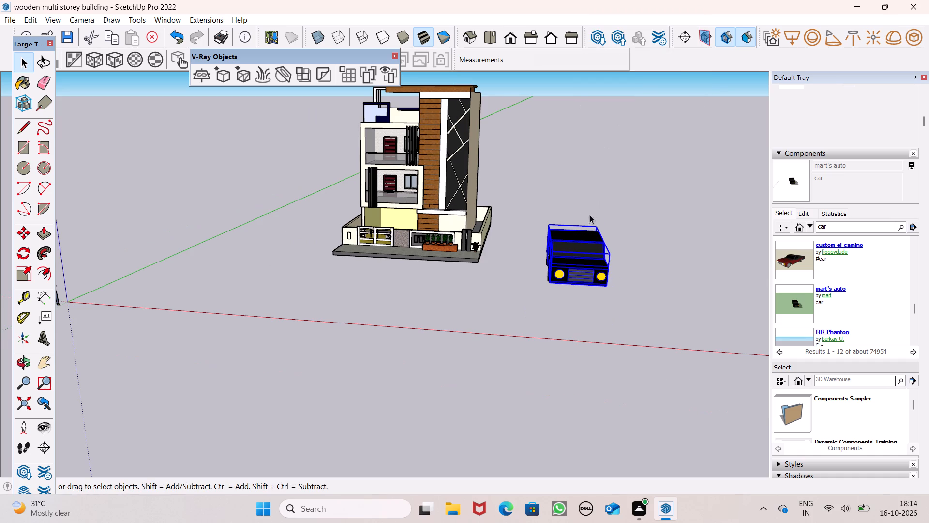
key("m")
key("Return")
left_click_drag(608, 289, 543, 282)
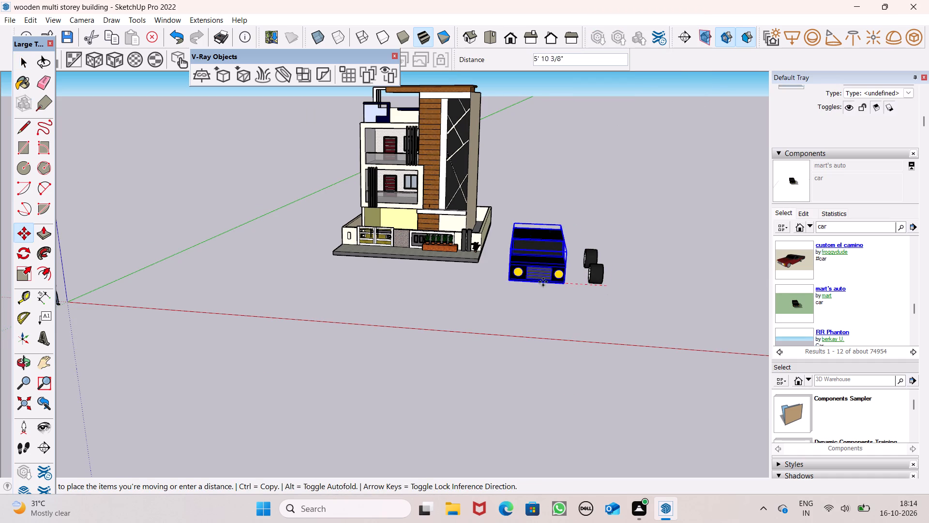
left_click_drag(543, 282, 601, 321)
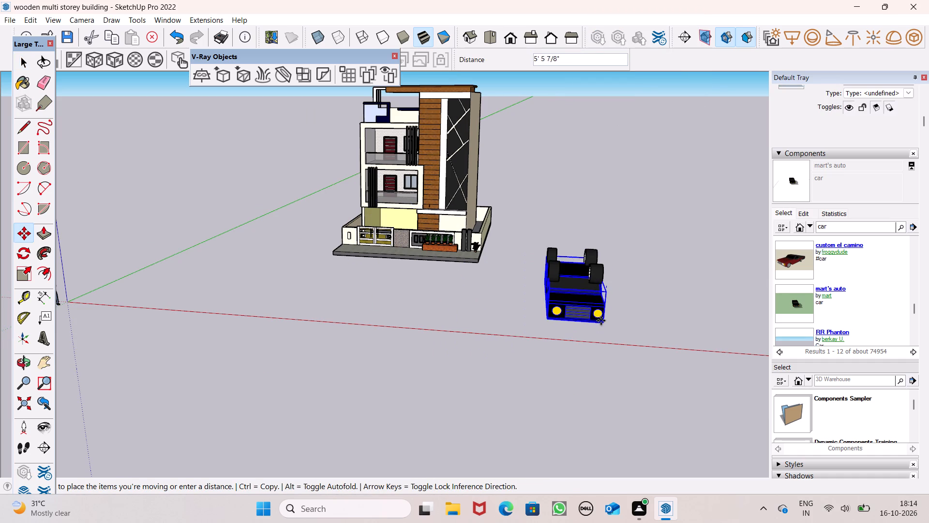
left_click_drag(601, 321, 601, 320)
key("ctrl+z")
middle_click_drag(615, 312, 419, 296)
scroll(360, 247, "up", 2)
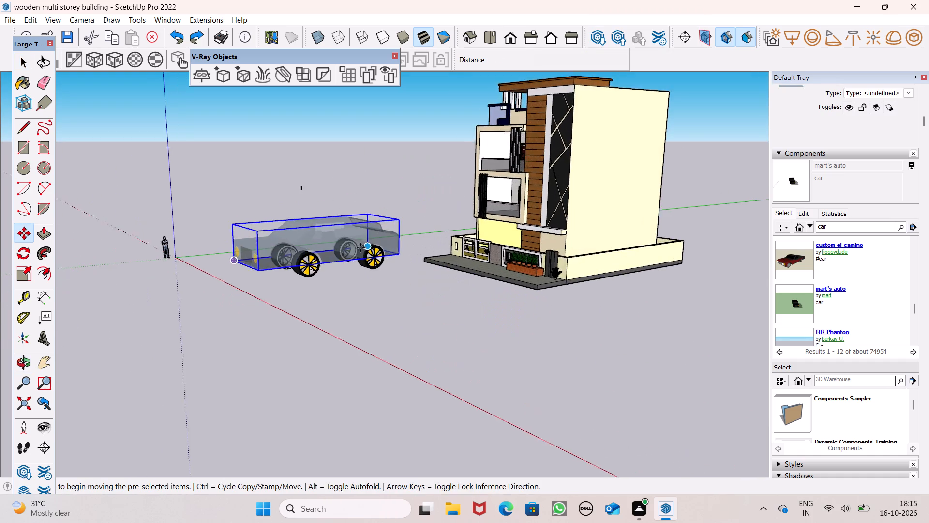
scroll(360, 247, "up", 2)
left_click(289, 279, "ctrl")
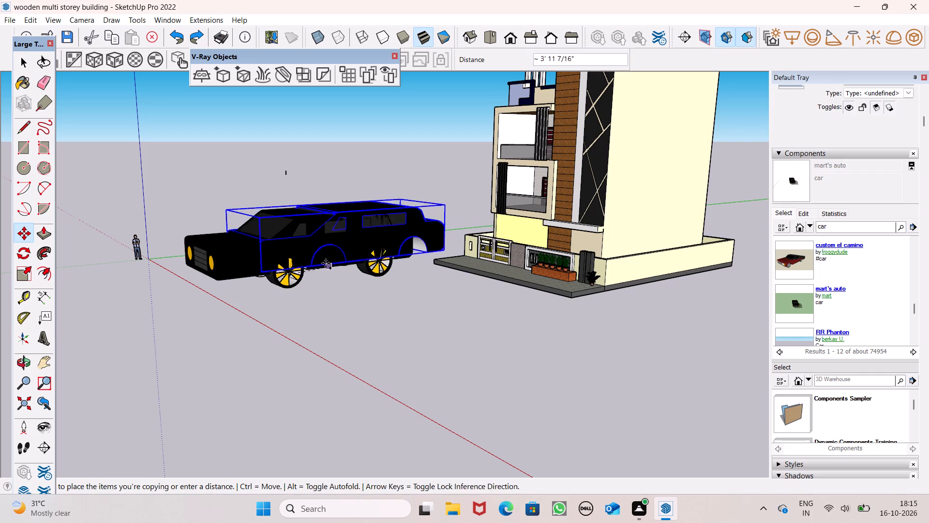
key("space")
Examine the car's underside and wheels to see which parts lie outside the grouped body.
scroll(301, 271, "up", 5)
middle_click_drag(342, 297, 346, 264)
scroll(345, 265, "up", 1)
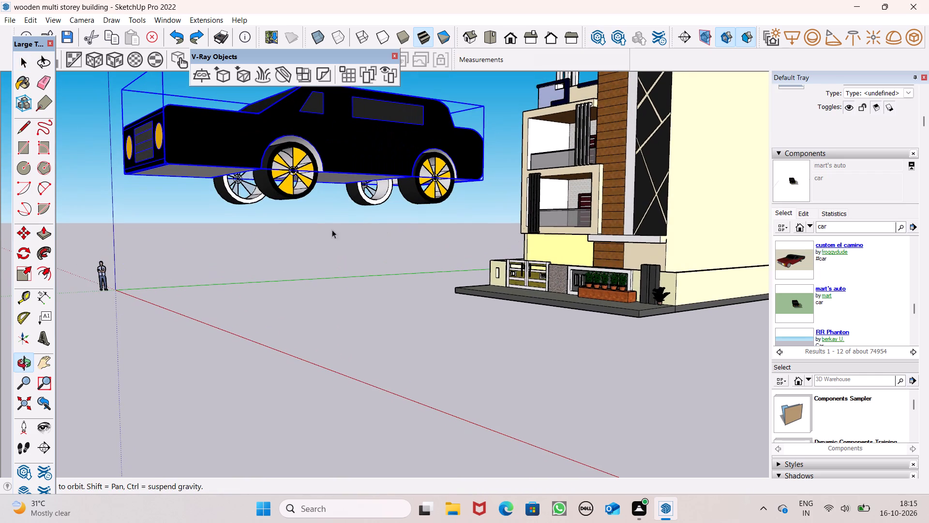
left_click(272, 134, "ctrl")
left_click(258, 134, "ctrl")
left_click(260, 149, "ctrl")
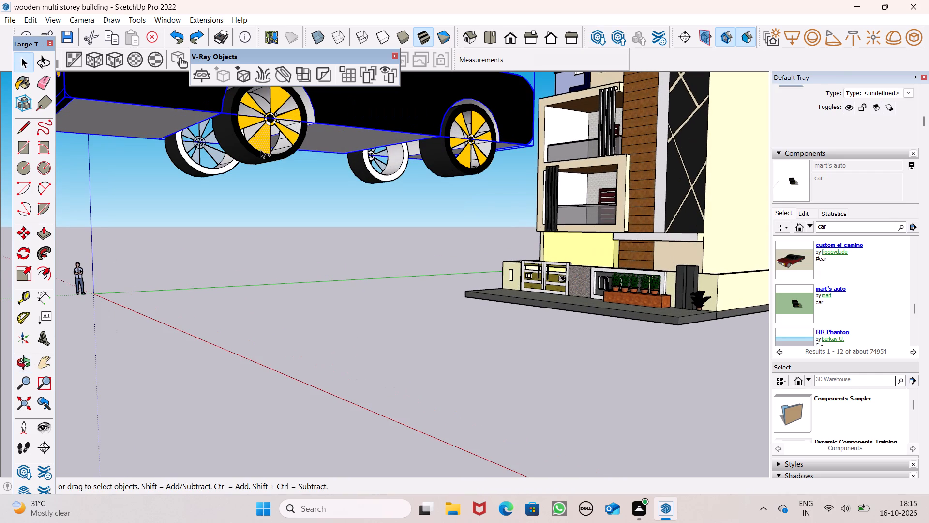
double_click(262, 154, "ctrl")
scroll(285, 208, "down", 5)
key("space")
left_click(296, 225)
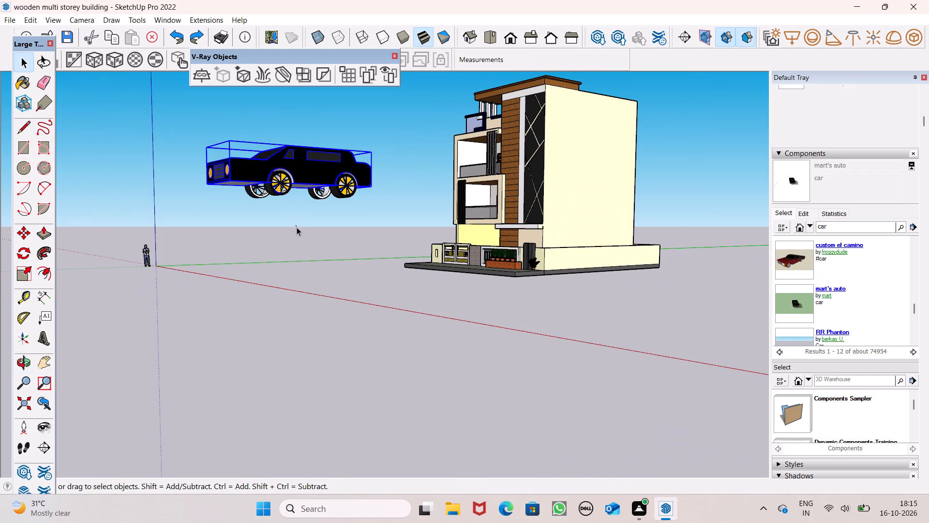
Delete the black car's grouped body and its four separate wheels.
middle_click_drag(300, 233, 341, 334)
left_click(343, 334)
key("Delete")
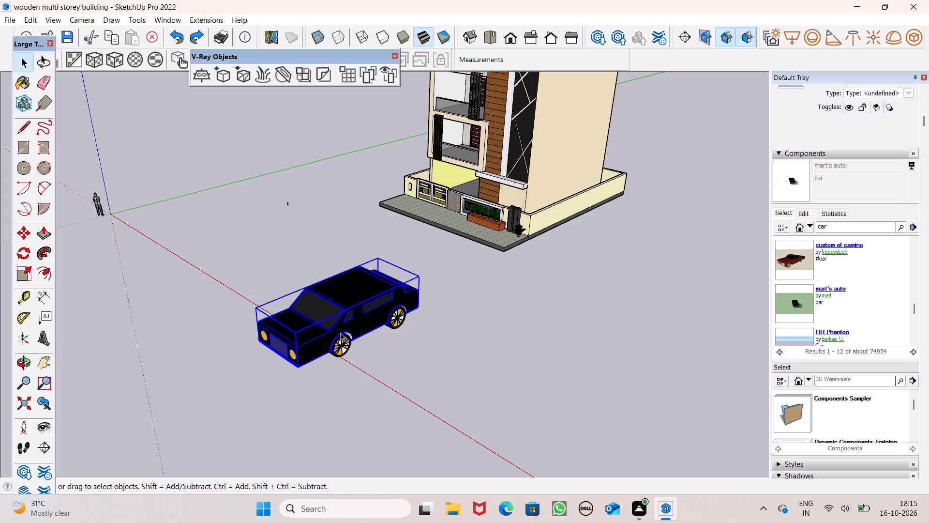
left_click(301, 317)
key("Delete")
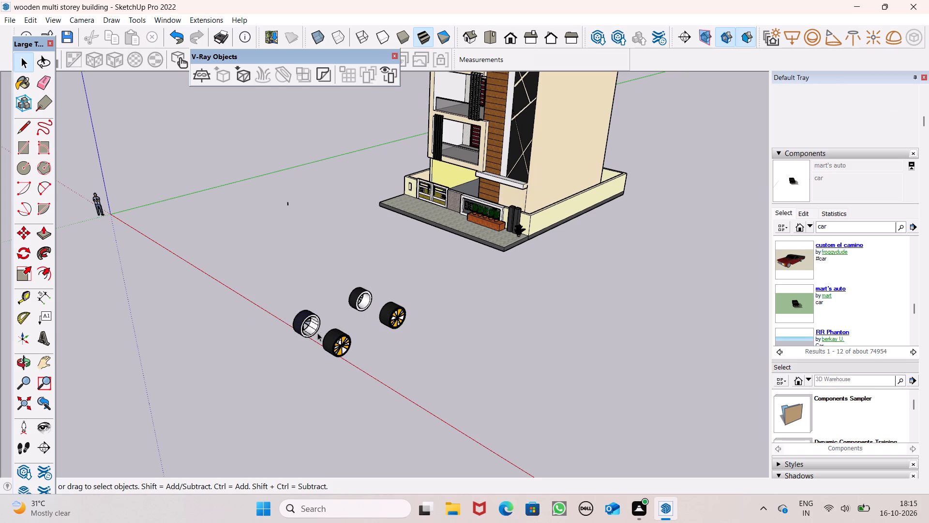
left_click_drag(271, 283, 425, 388)
key("Delete")
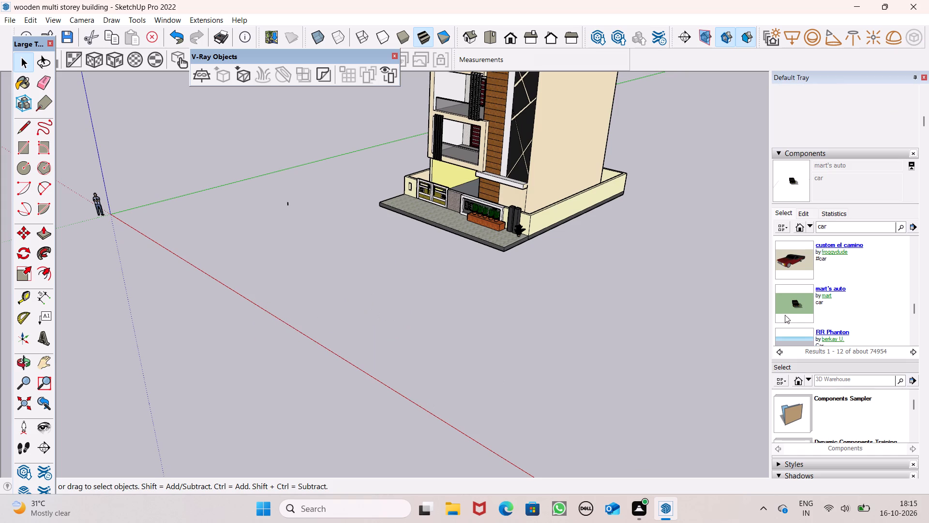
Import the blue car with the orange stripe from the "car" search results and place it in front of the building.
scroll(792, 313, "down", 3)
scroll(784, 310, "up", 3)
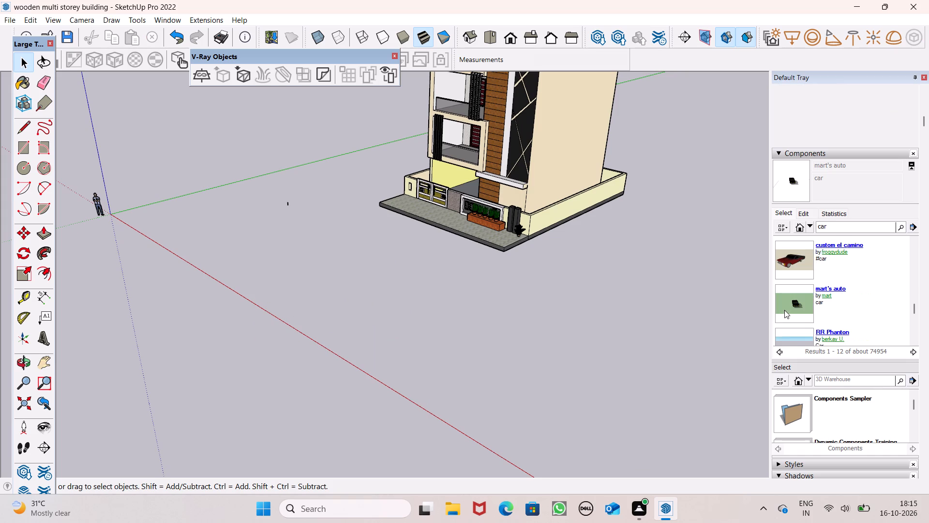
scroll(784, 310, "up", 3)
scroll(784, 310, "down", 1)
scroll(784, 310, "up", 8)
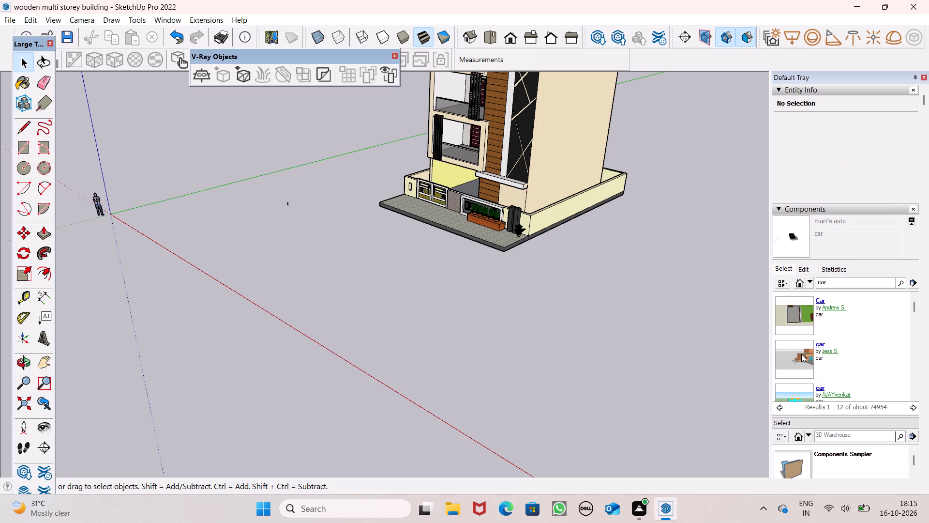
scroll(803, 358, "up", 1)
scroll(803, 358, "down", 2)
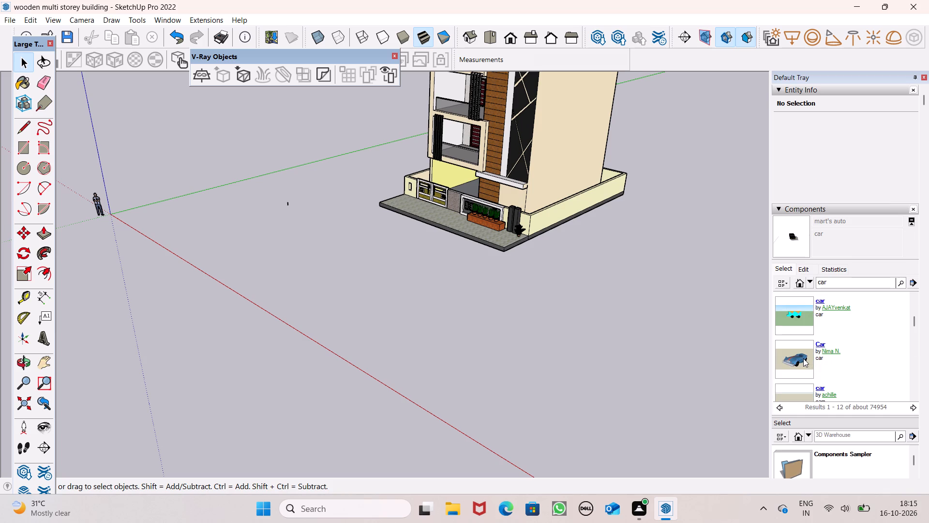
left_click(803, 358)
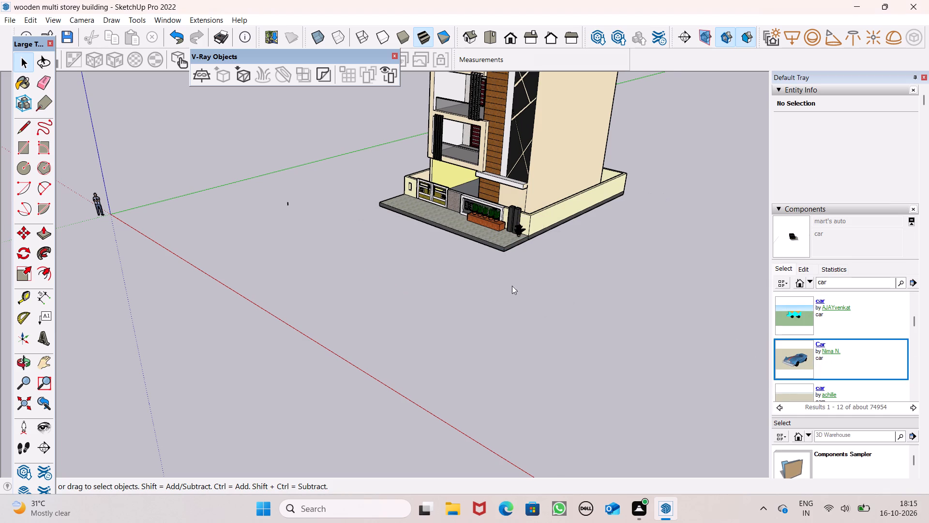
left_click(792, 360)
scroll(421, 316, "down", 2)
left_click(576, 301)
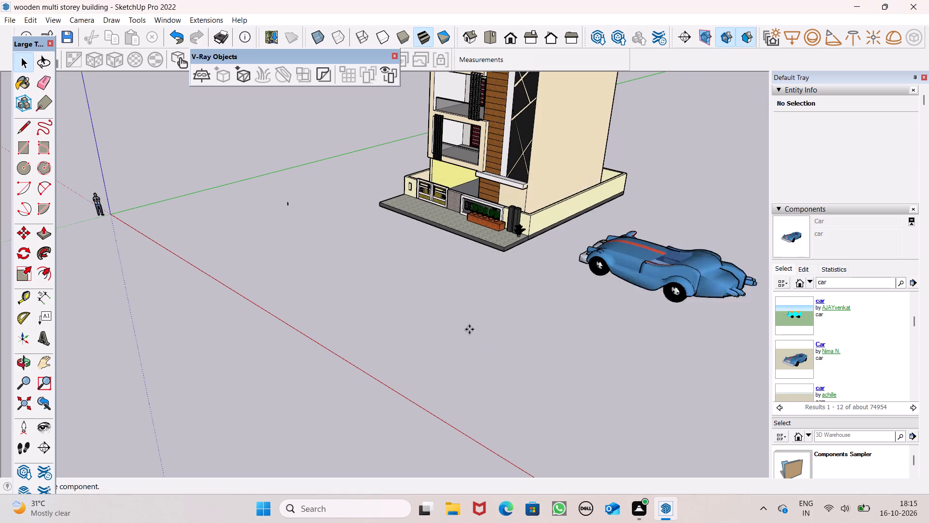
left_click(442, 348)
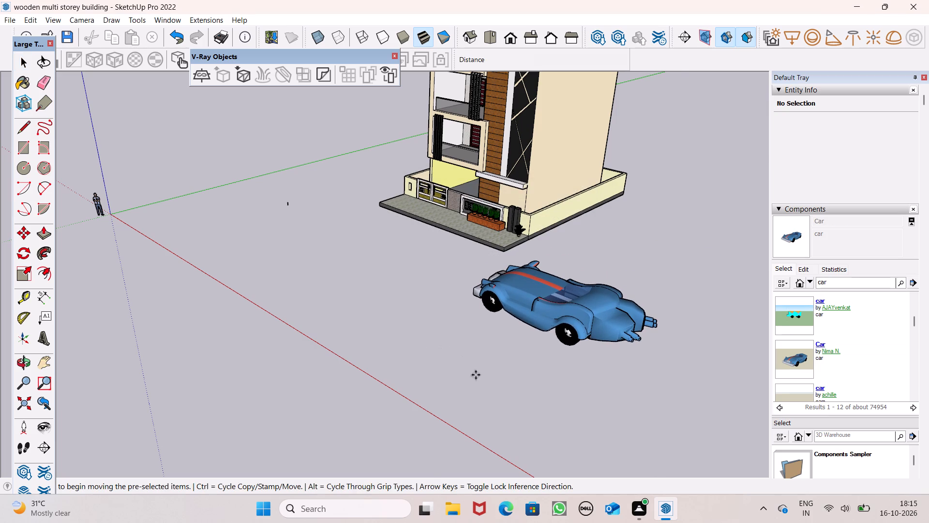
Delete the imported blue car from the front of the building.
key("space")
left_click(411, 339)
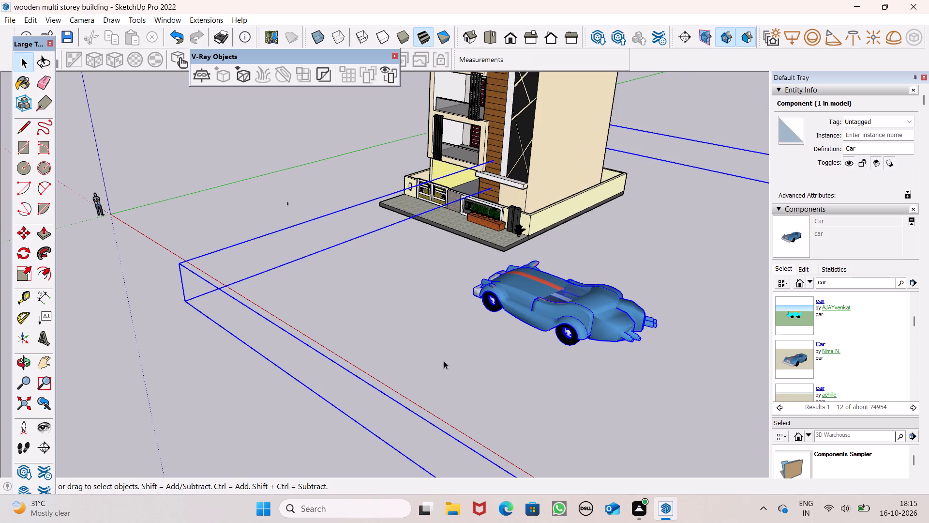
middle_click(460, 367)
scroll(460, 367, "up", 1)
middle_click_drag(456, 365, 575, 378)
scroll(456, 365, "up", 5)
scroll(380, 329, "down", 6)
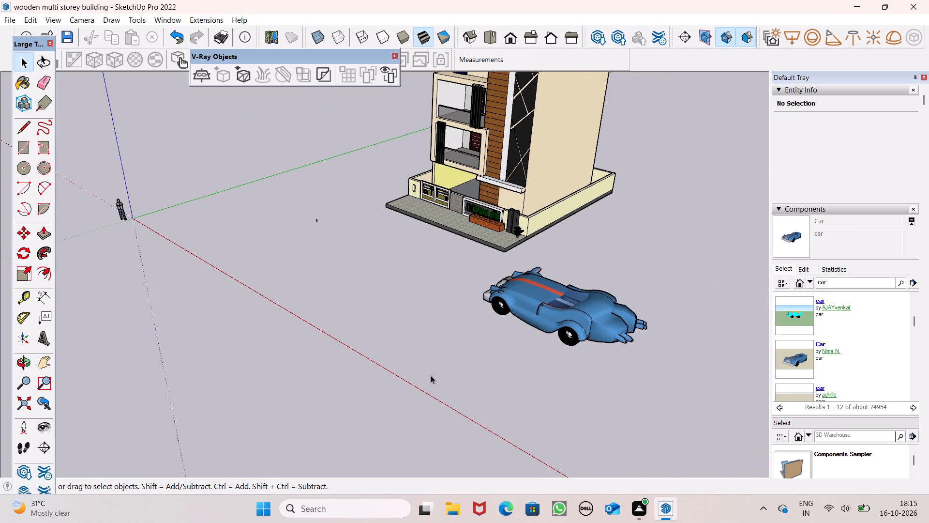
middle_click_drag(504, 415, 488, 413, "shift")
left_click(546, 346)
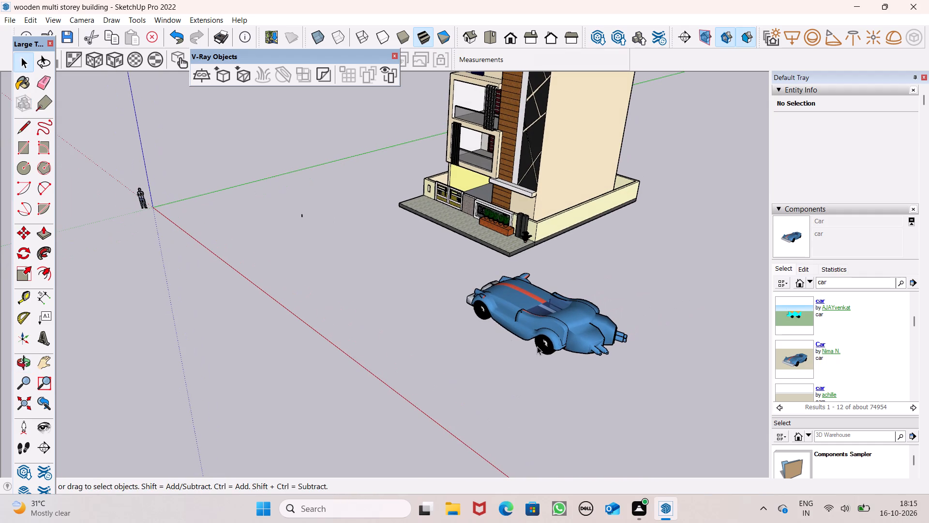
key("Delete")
scroll(831, 389, "up", 3)
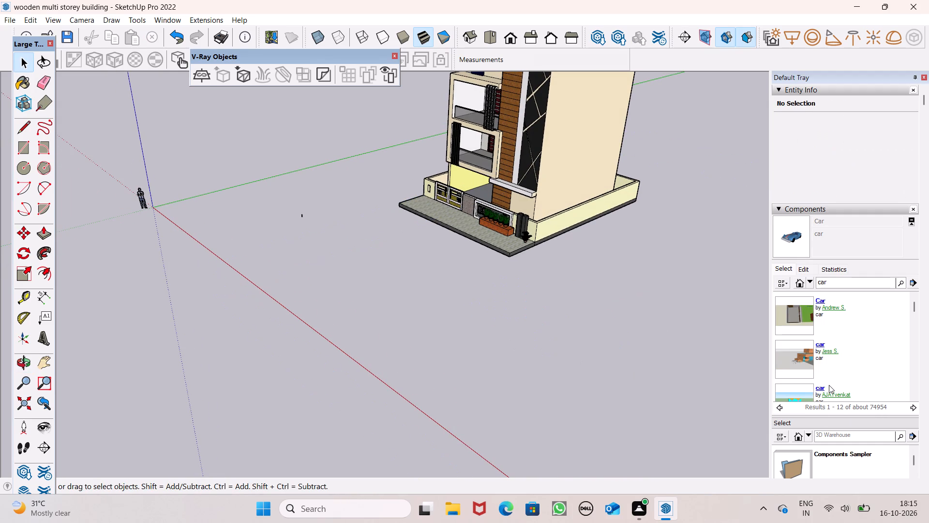
scroll(829, 385, "up", 9)
scroll(799, 367, "down", 2)
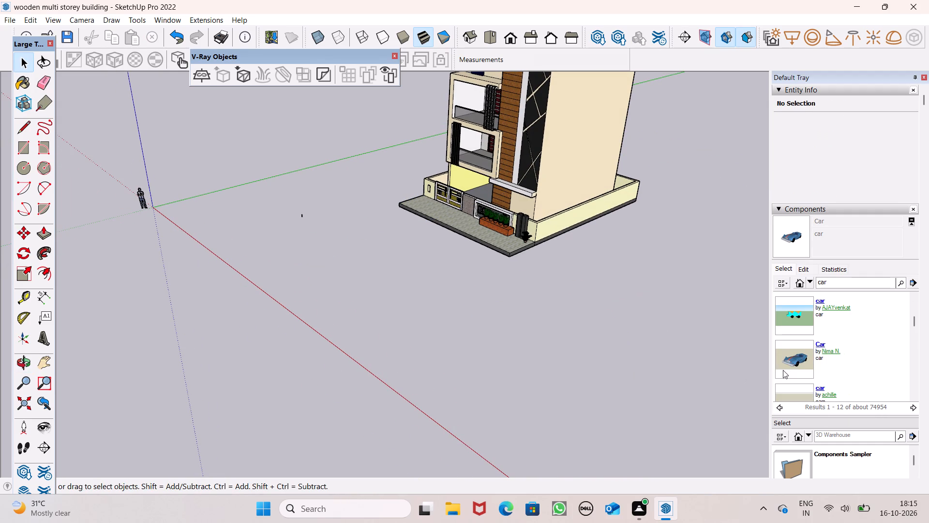
scroll(774, 373, "down", 2)
left_click(791, 362)
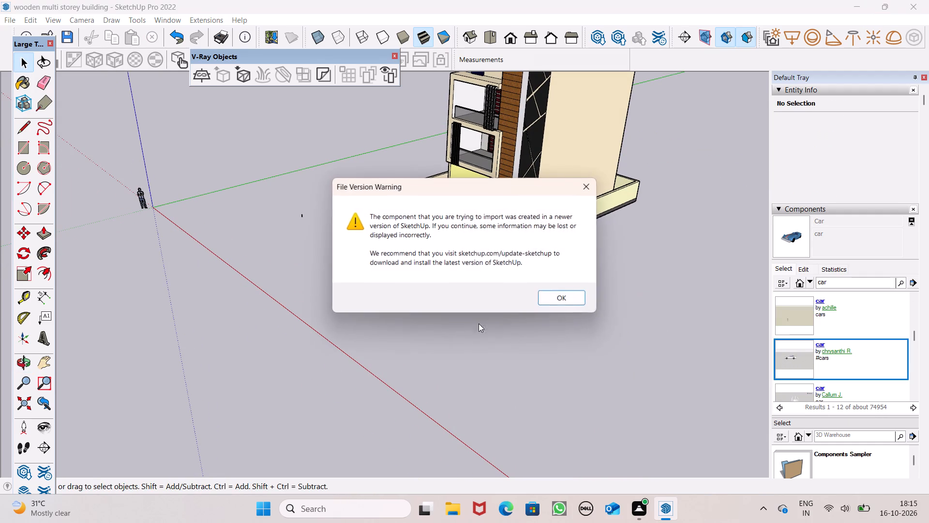
left_click(567, 302)
scroll(350, 290, "up", 3)
scroll(320, 290, "down", 4)
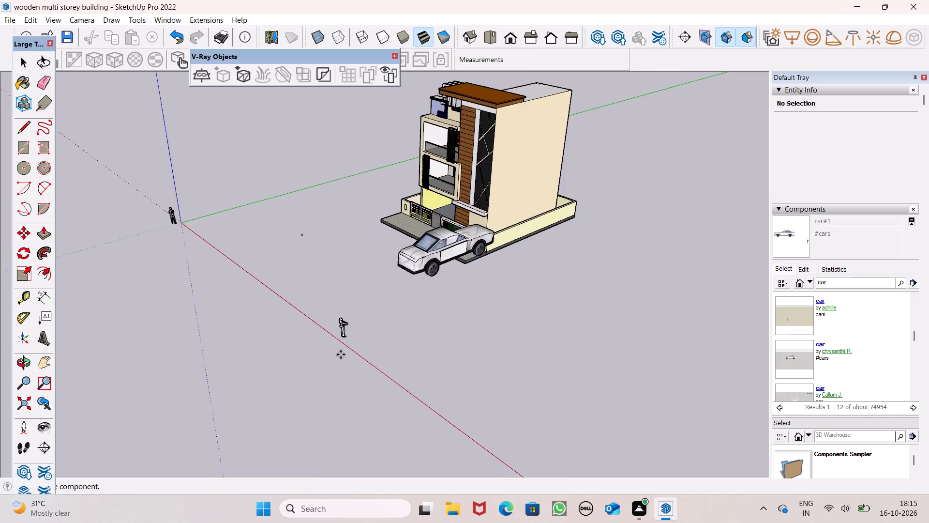
middle_click_drag(346, 365, 514, 410)
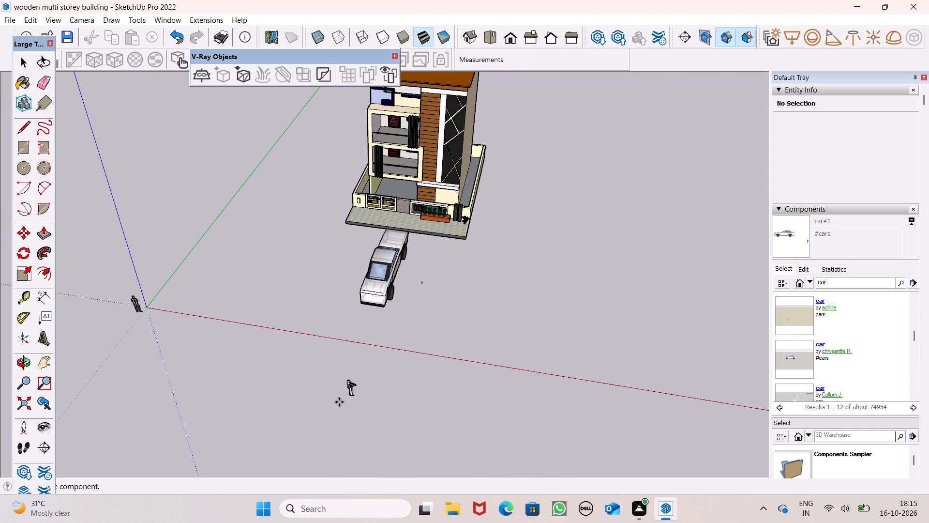
left_click(338, 405)
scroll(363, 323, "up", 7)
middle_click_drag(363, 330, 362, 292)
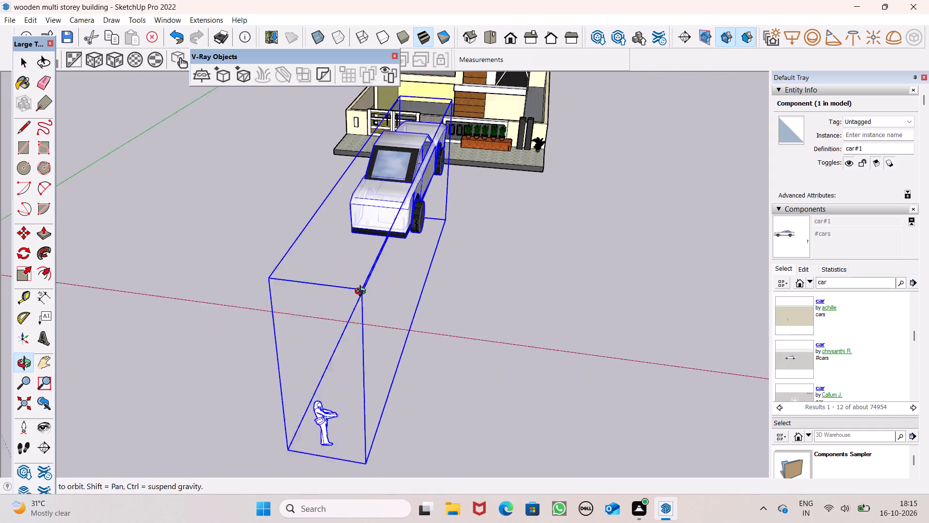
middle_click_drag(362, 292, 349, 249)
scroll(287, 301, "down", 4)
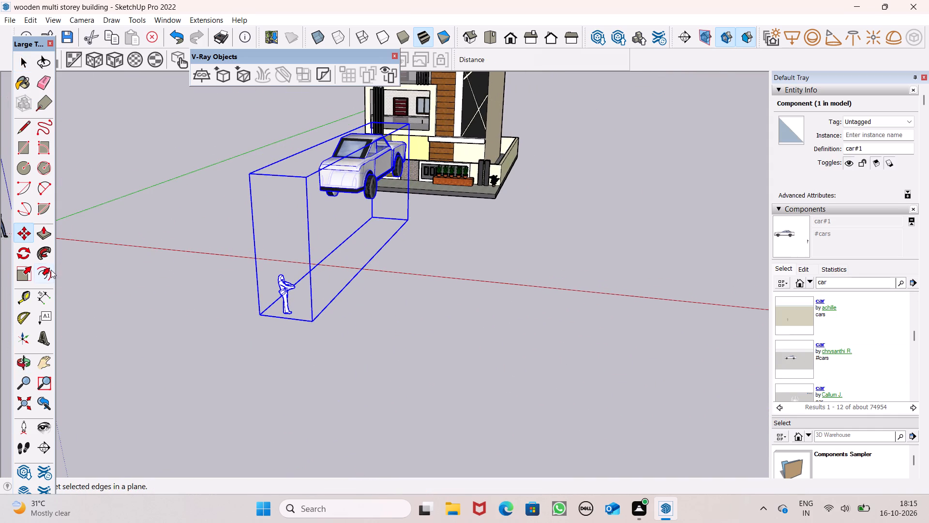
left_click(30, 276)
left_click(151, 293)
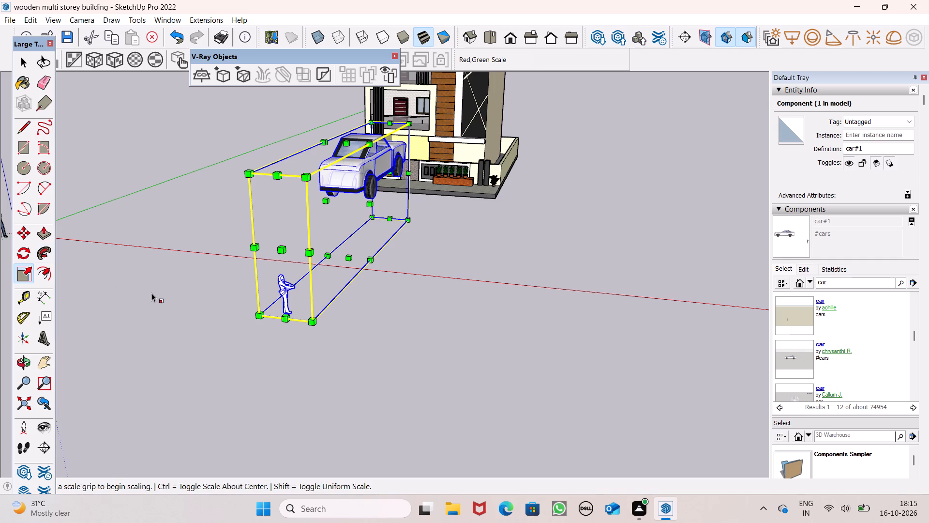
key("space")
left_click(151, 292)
Explode the imported white car component to separate the car from the standing woman figure.
left_click(283, 289)
right_click(284, 295)
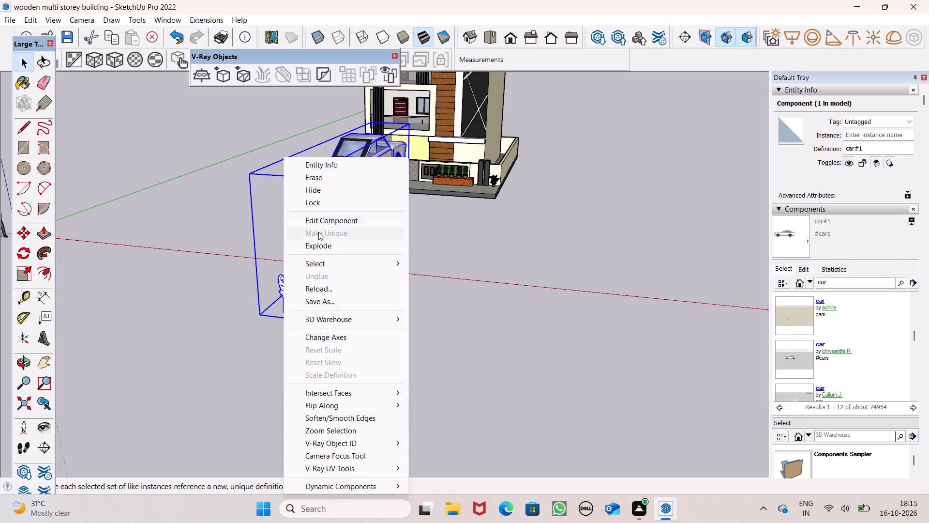
left_click(325, 250)
left_click(371, 344)
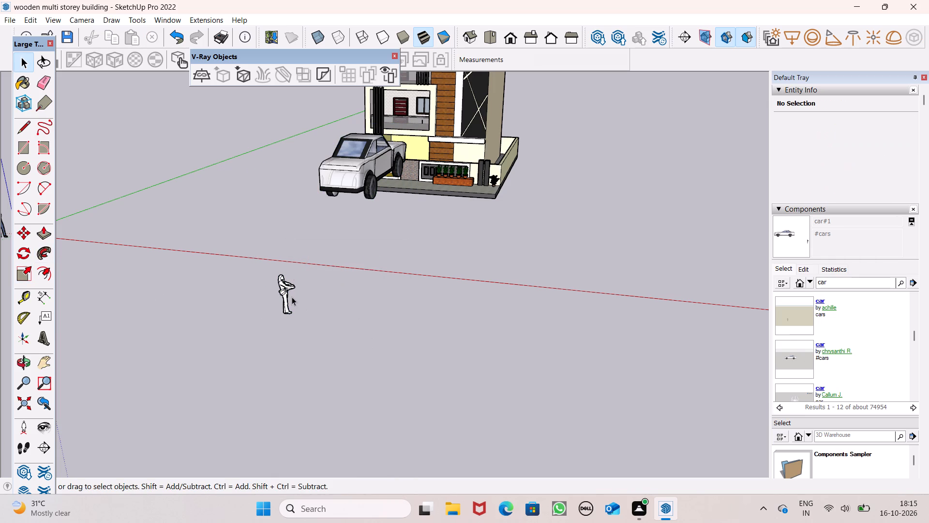
Delete the standing woman figure that came with the white car.
left_click(291, 296)
left_click(285, 295)
key("Delete")
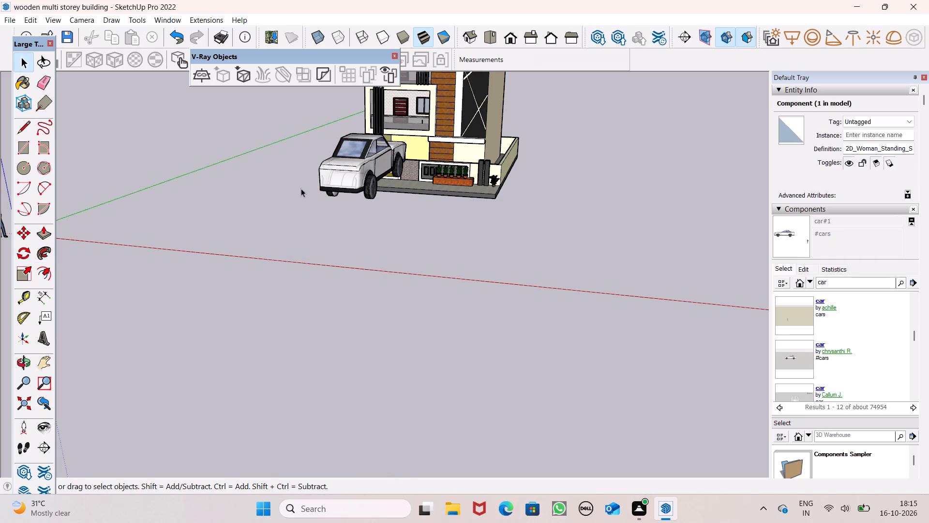
Select all of the white car's connected geometry and make it a group.
left_click(345, 169)
scroll(376, 145, "up", 5)
left_click(379, 290)
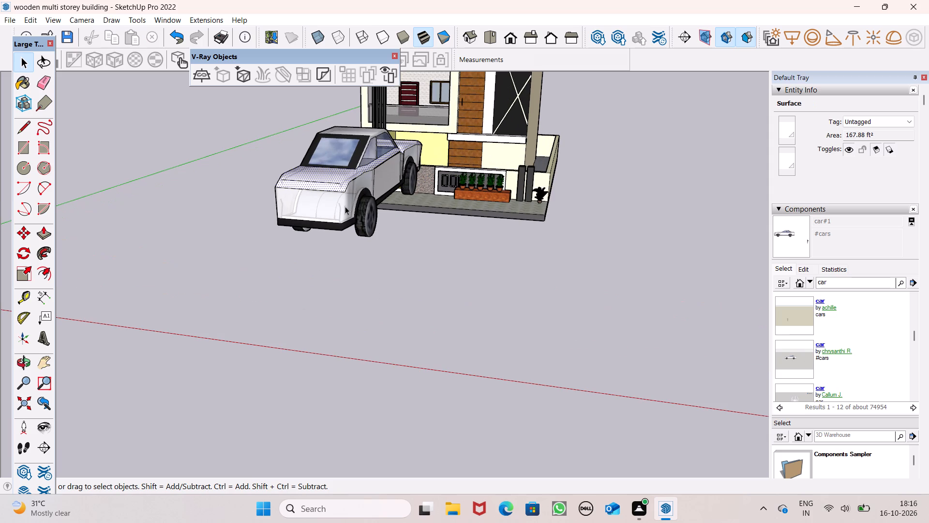
triple_click(345, 206)
double_click(345, 206)
scroll(356, 246, "up", 1)
middle_click_drag(356, 246, 281, 242)
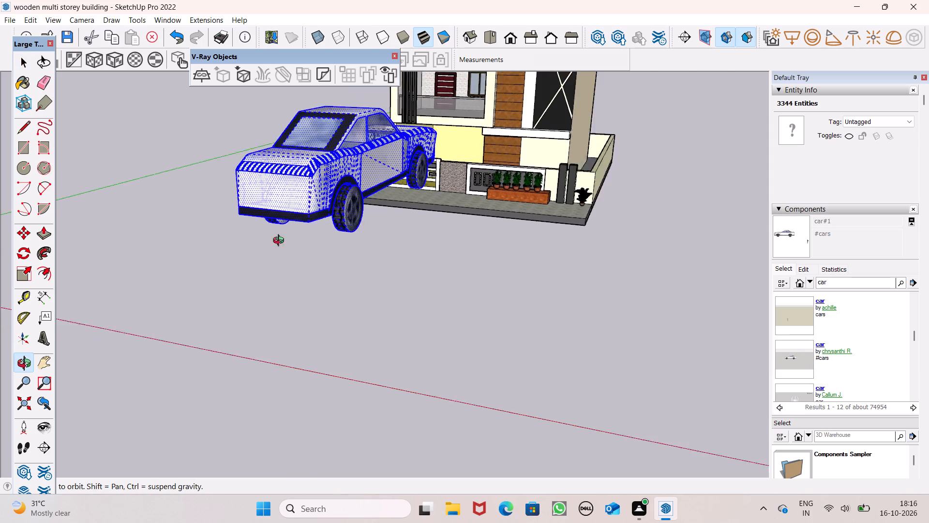
middle_click_drag(281, 242, 300, 205)
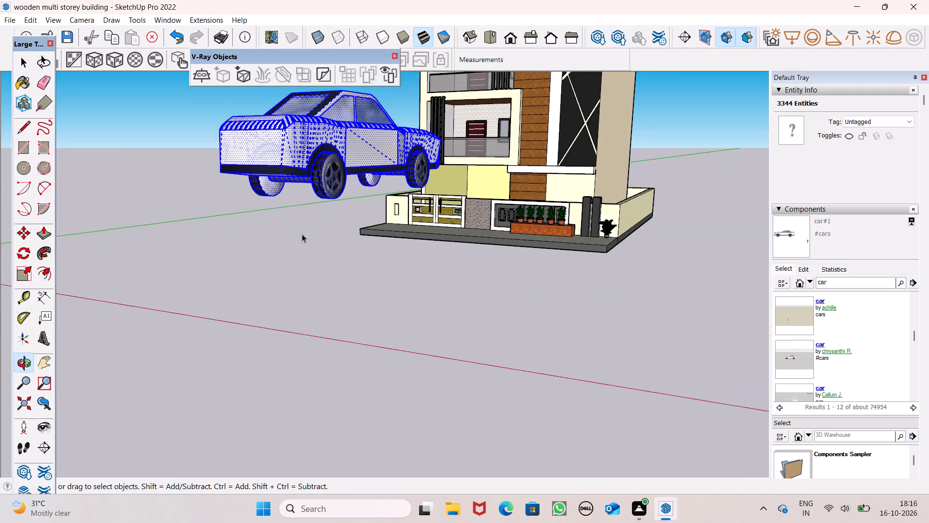
right_click(302, 246)
triple_click(298, 140)
double_click(298, 140)
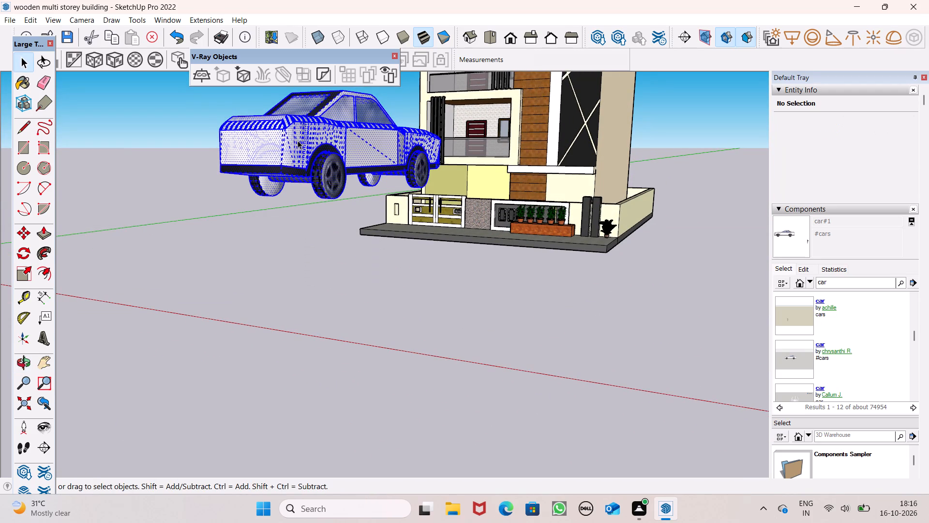
right_click(298, 140, "ctrl")
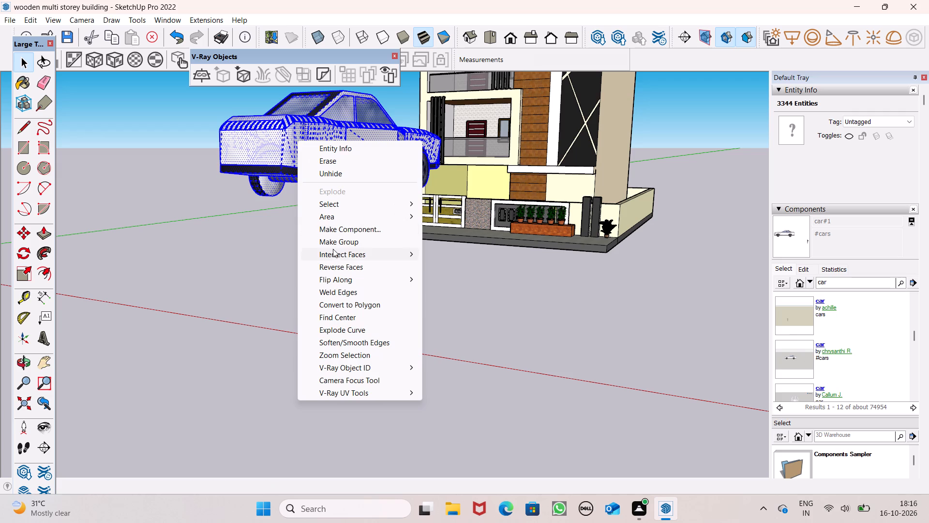
left_click(333, 239, "ctrl")
Scale the car group's length to about 0.56 along the green axis, and shrink the whole group from a corner.
scroll(315, 227, "down", 2)
middle_click_drag(315, 270, 294, 371)
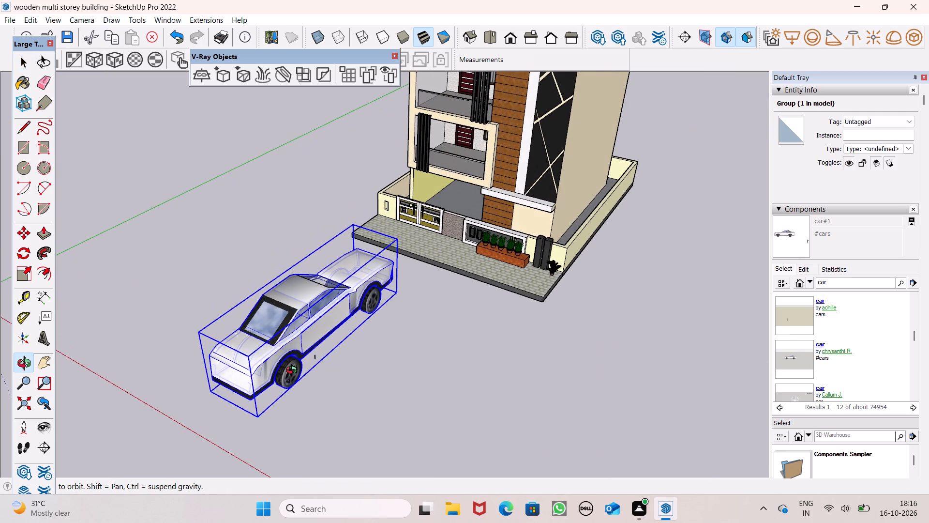
middle_click_drag(294, 371, 0, 410)
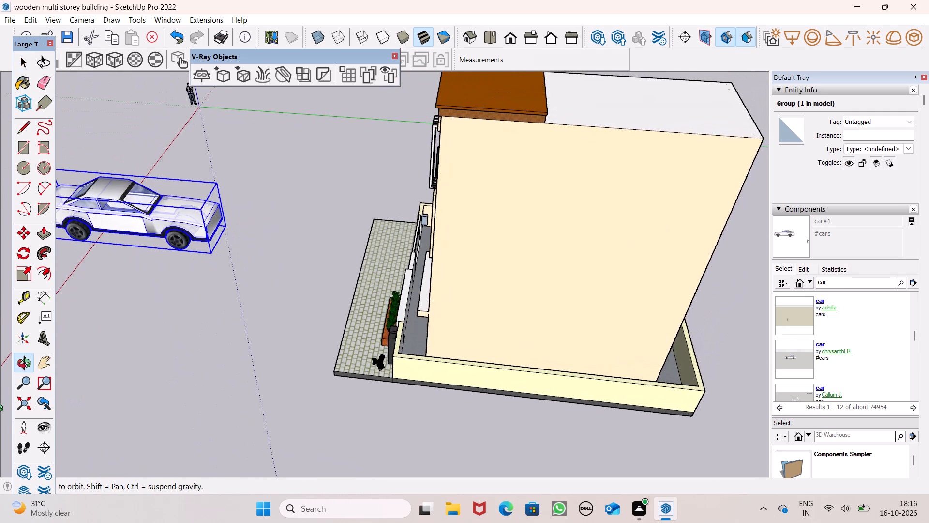
middle_click_drag(0, 410, 261, 384)
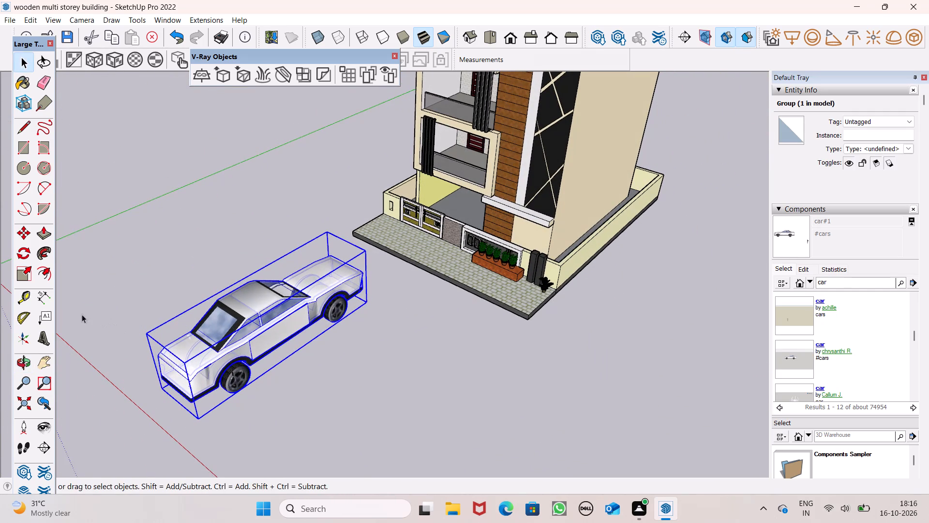
left_click(18, 272)
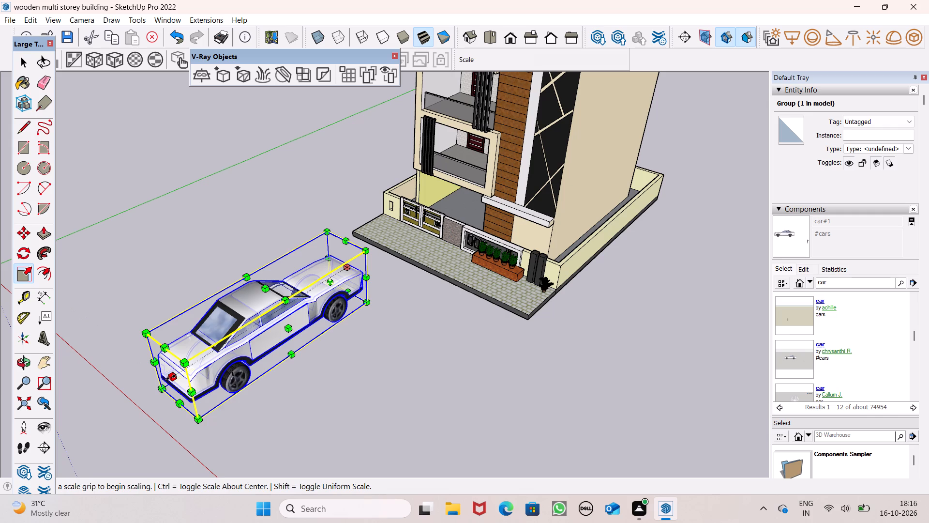
left_click_drag(171, 377, 275, 346)
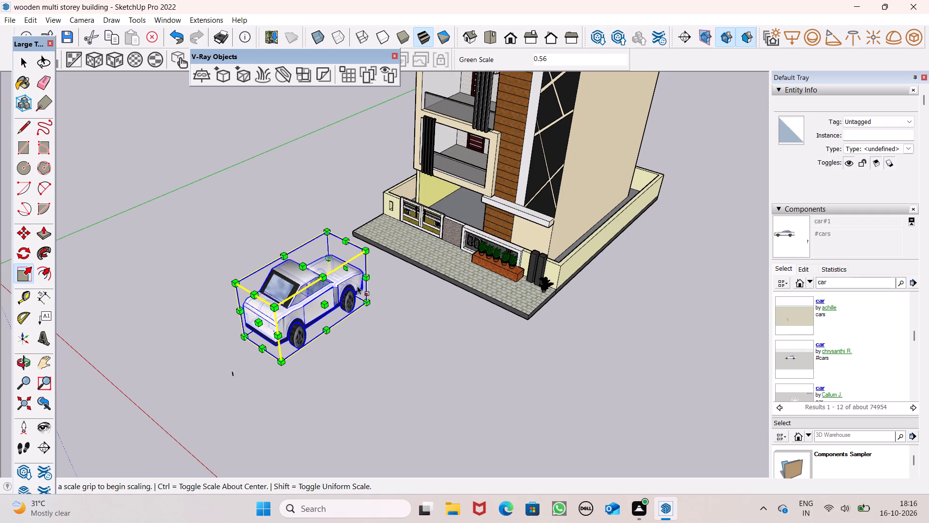
left_click_drag(367, 254, 356, 280)
key("space")
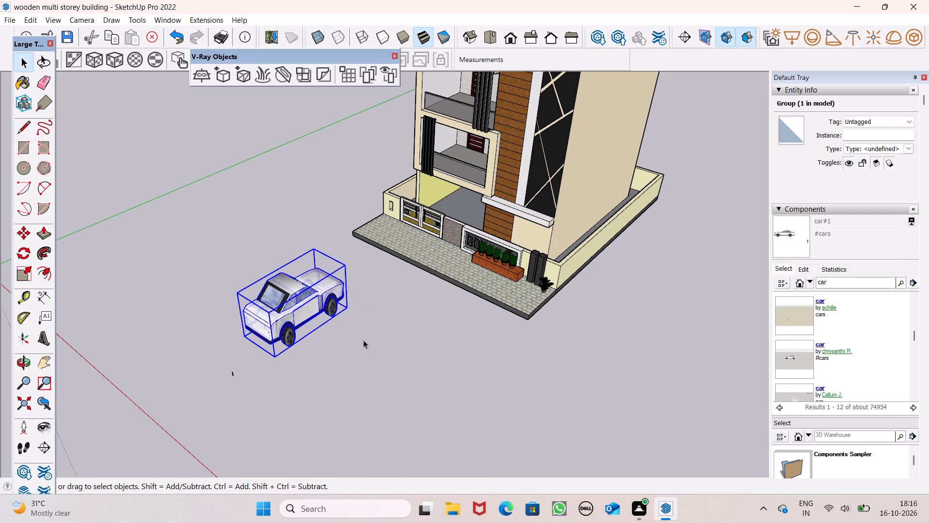
Rotate the car group roughly half a turn on the ground plane about a point just beside its corner.
left_click(361, 338)
left_click(266, 292)
middle_click_drag(278, 314, 379, 268)
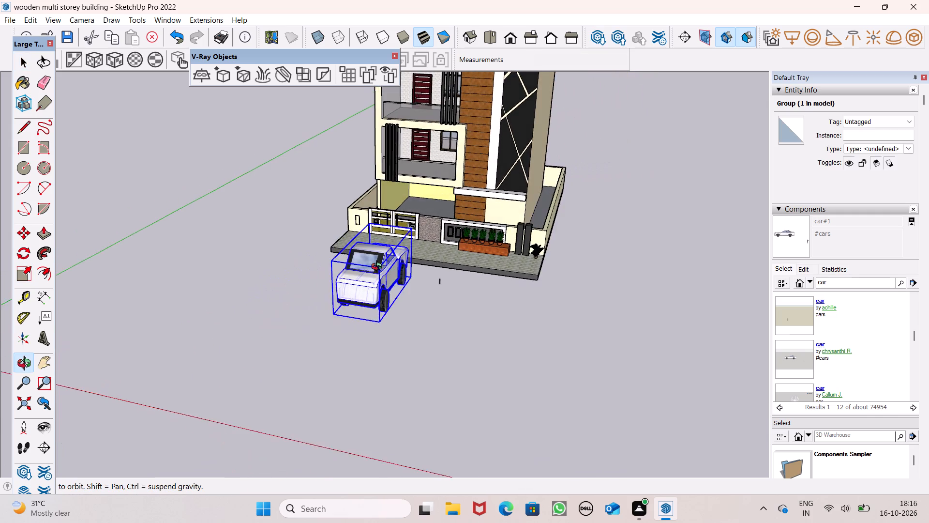
middle_click_drag(379, 268, 409, 264)
middle_click_drag(383, 315, 135, 394)
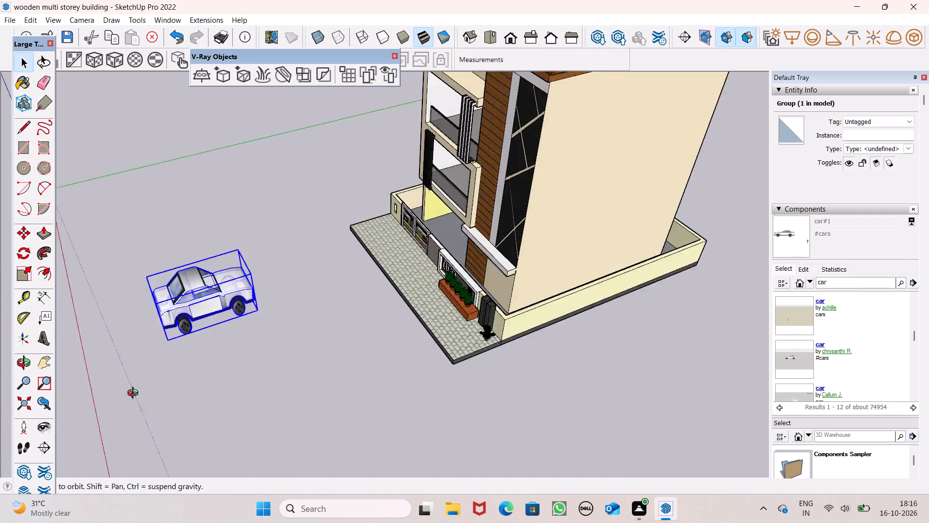
middle_click_drag(135, 394, 77, 376)
scroll(247, 284, "up", 1)
middle_click_drag(261, 300, 424, 274)
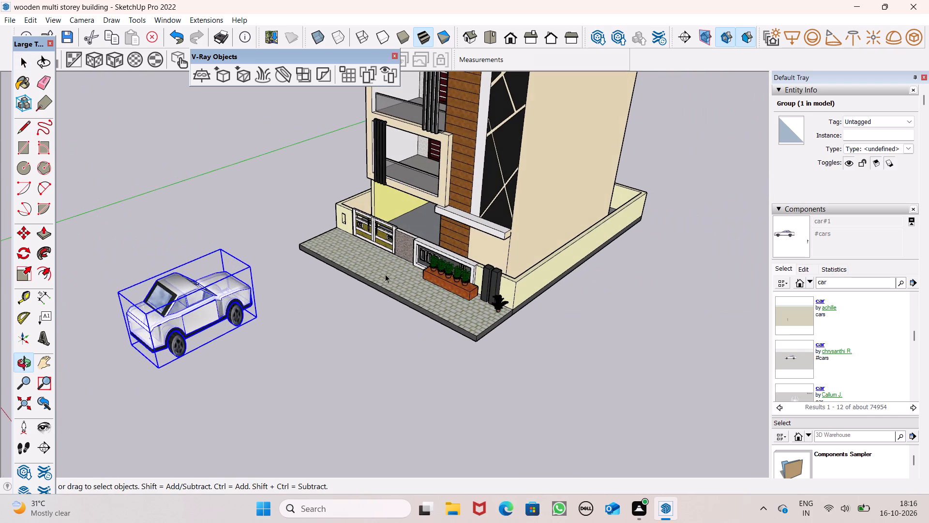
left_click(30, 254)
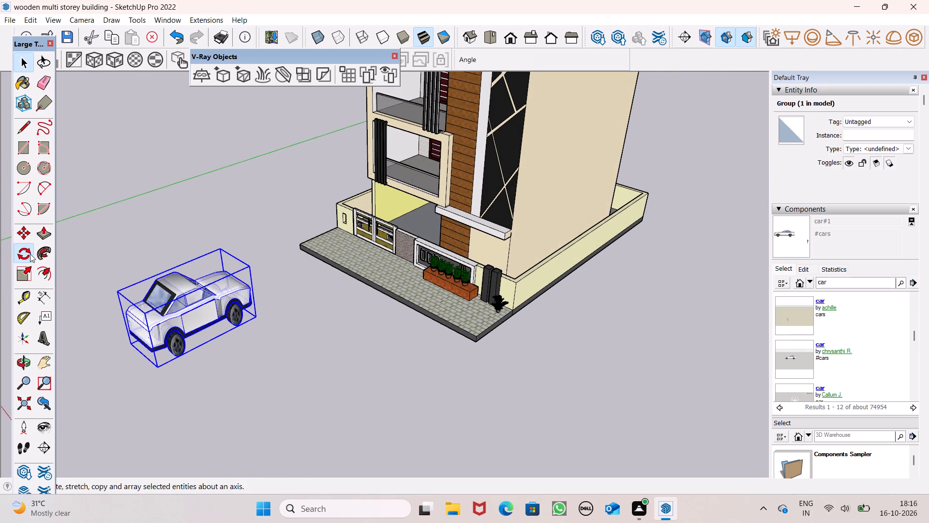
left_click(161, 377)
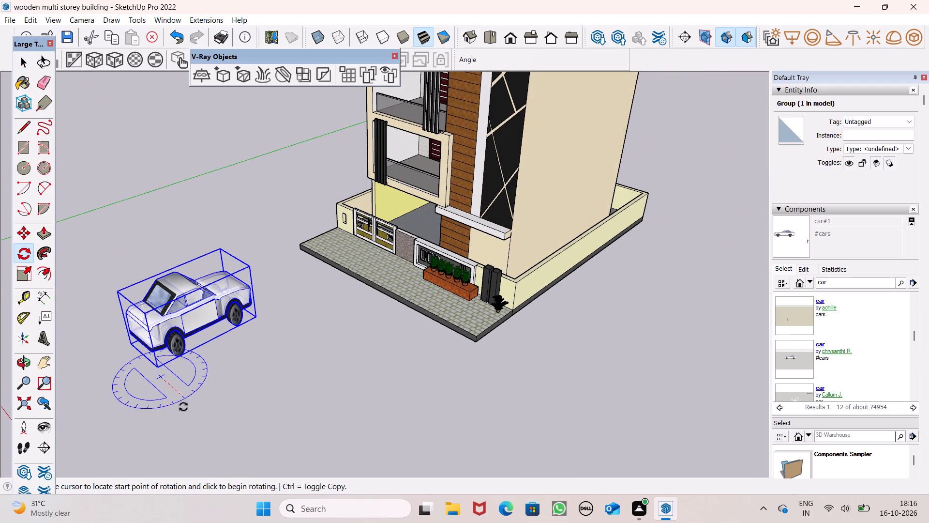
left_click(186, 410)
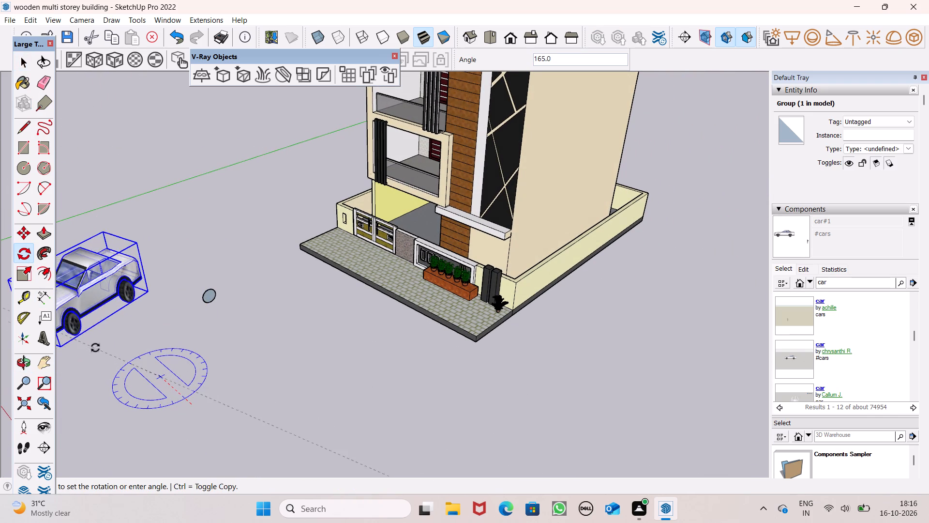
left_click(95, 311)
key("space")
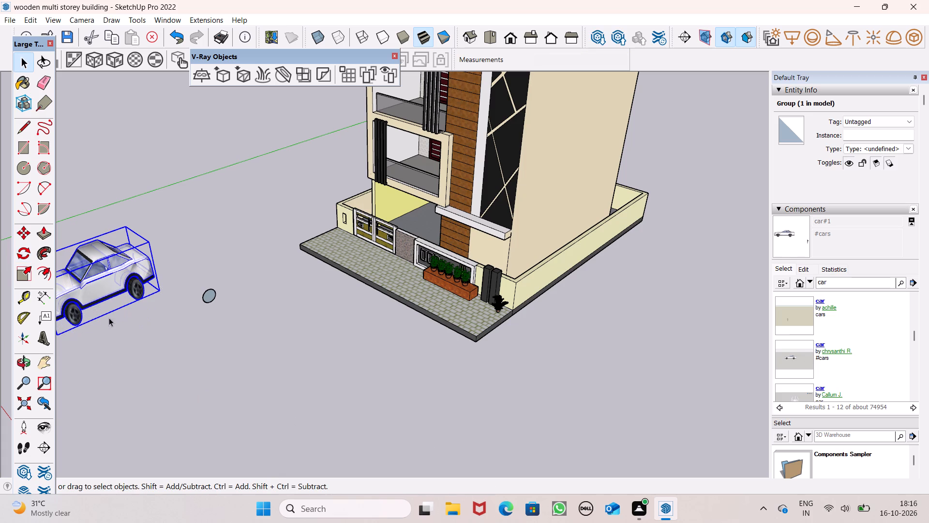
Delete the stray circle, both face and edge, lying on the ground between the car and the building.
scroll(190, 335, "down", 3)
left_click(204, 306)
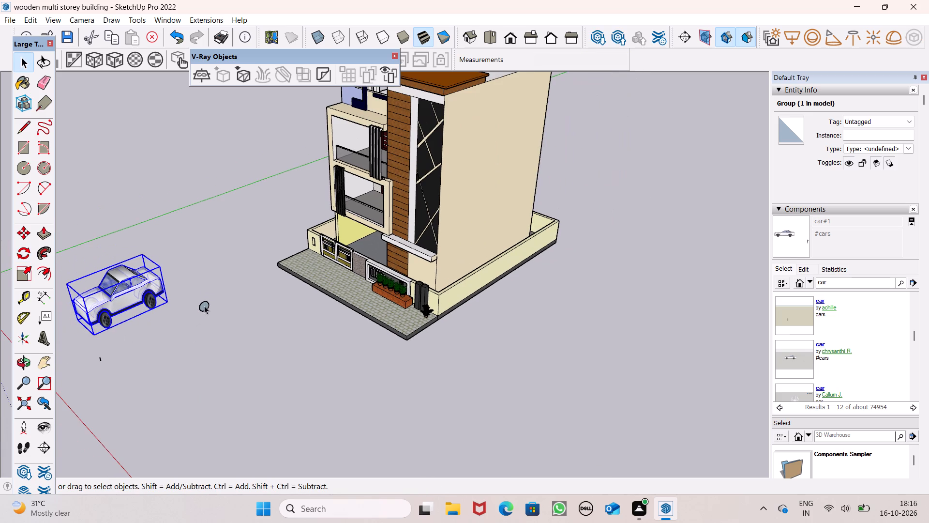
left_click(204, 306)
key("Delete")
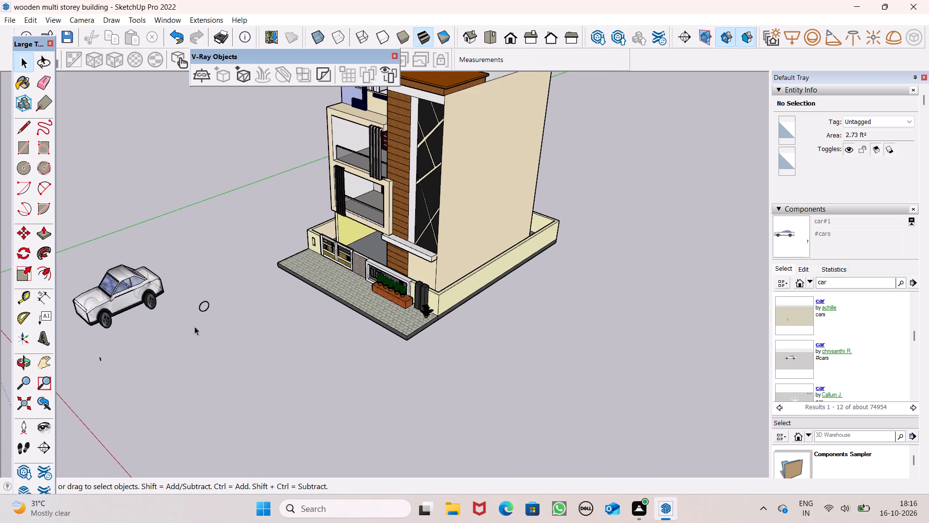
double_click(204, 307)
triple_click(204, 307)
triple_click(204, 307)
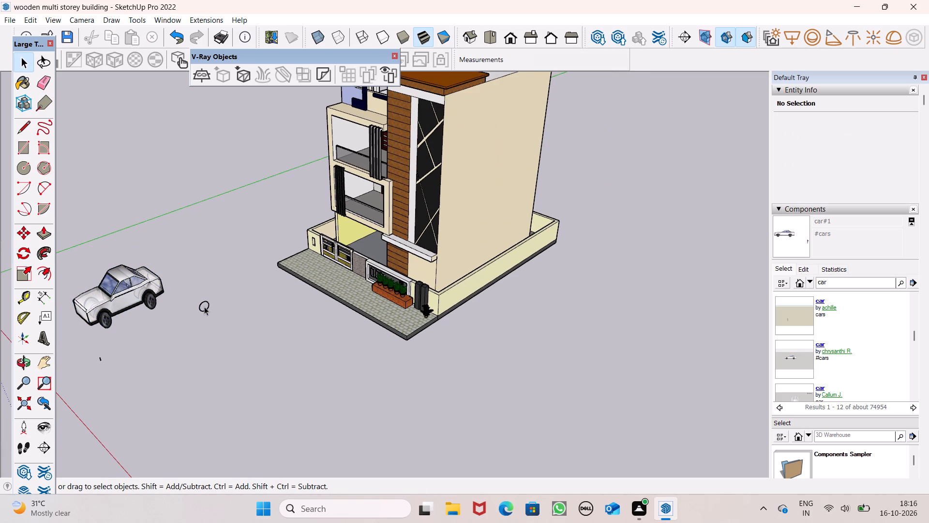
left_click(204, 307)
left_click_drag(185, 293, 220, 343)
key("Delete")
Move the car group from the open ground into the carport behind the front gate.
left_click(116, 284)
key("m")
key("Return")
scroll(145, 289, "up", 2)
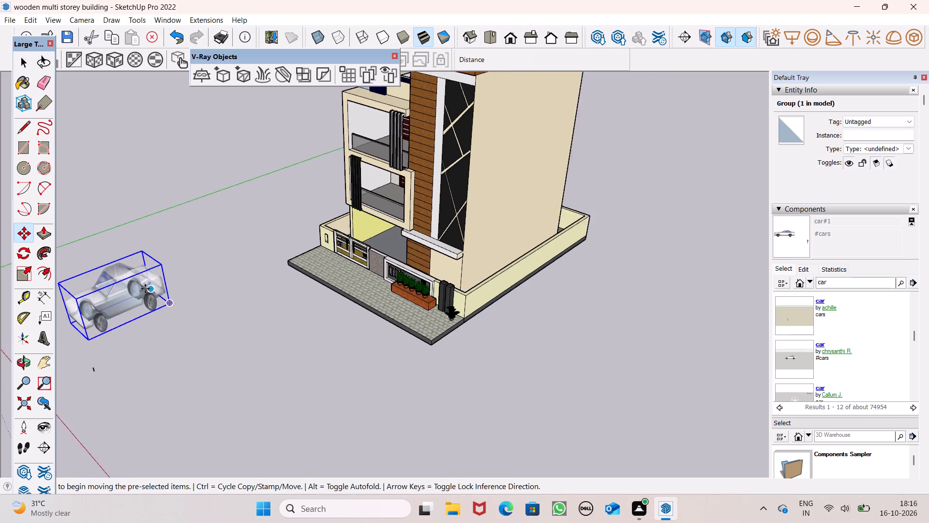
scroll(145, 289, "up", 1)
left_click_drag(78, 354, 402, 285)
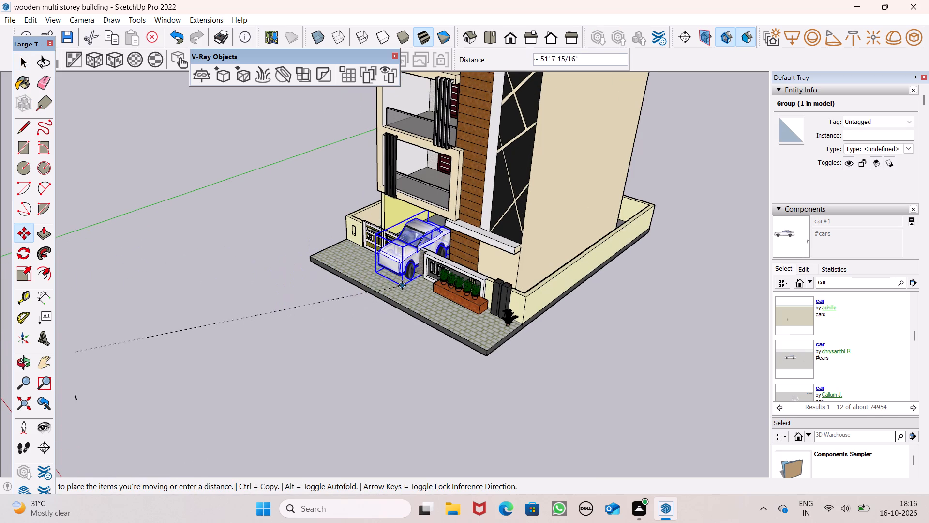
left_click_drag(402, 285, 416, 265)
left_click(418, 258)
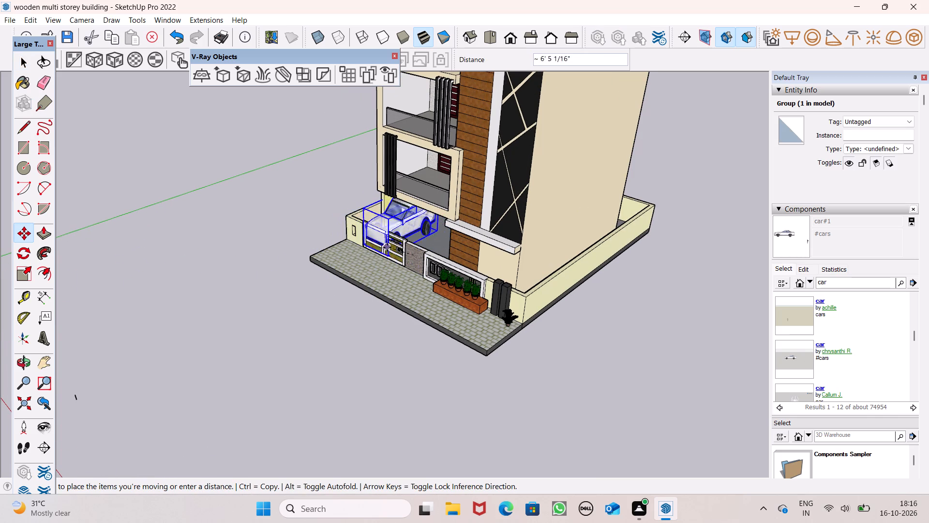
left_click(424, 243)
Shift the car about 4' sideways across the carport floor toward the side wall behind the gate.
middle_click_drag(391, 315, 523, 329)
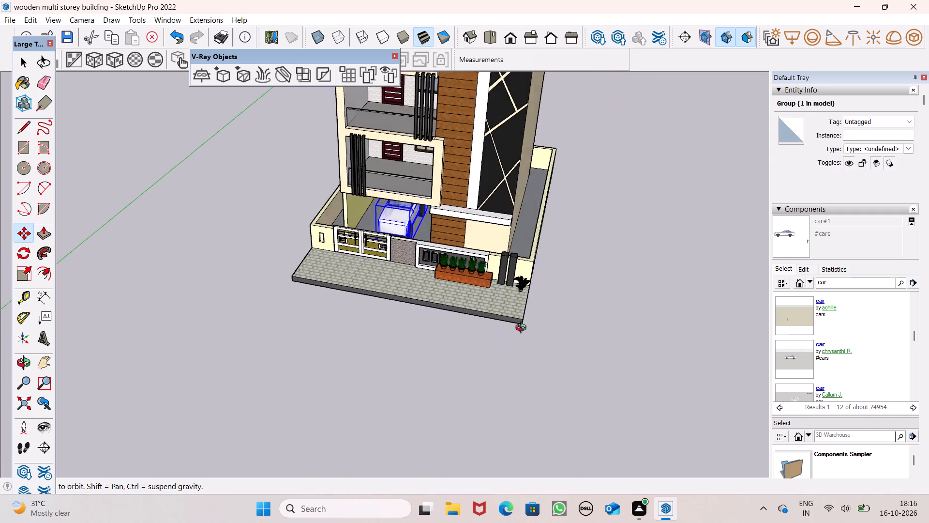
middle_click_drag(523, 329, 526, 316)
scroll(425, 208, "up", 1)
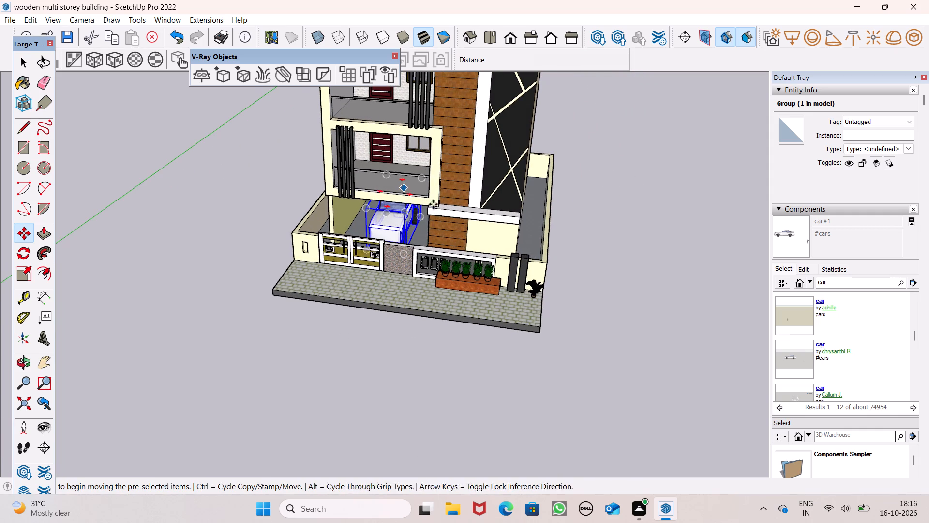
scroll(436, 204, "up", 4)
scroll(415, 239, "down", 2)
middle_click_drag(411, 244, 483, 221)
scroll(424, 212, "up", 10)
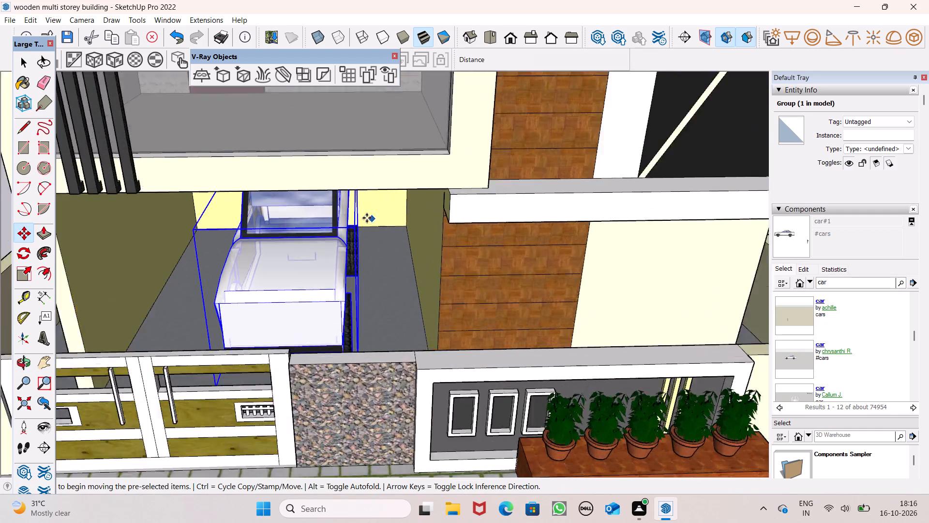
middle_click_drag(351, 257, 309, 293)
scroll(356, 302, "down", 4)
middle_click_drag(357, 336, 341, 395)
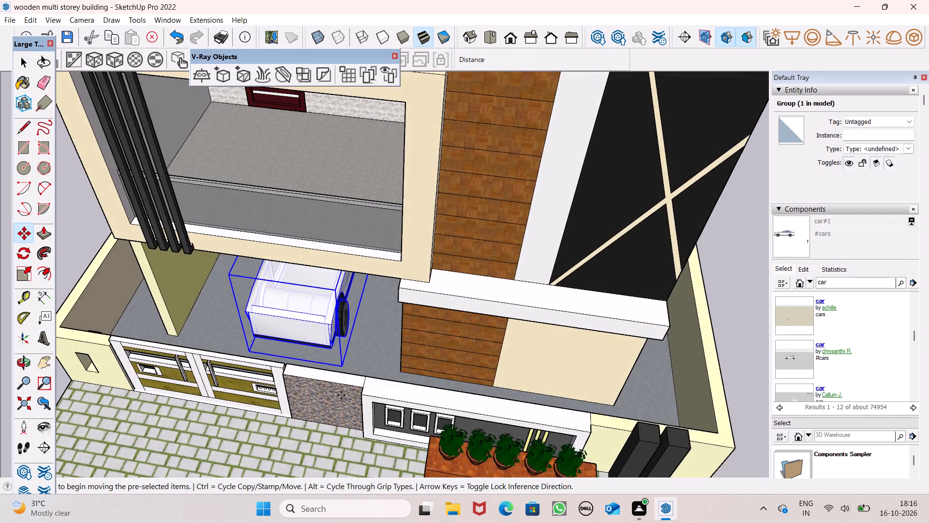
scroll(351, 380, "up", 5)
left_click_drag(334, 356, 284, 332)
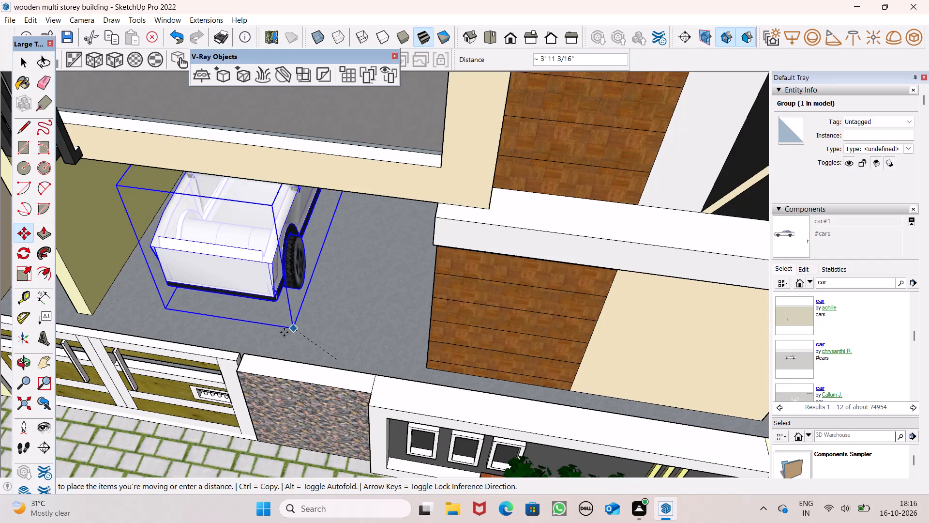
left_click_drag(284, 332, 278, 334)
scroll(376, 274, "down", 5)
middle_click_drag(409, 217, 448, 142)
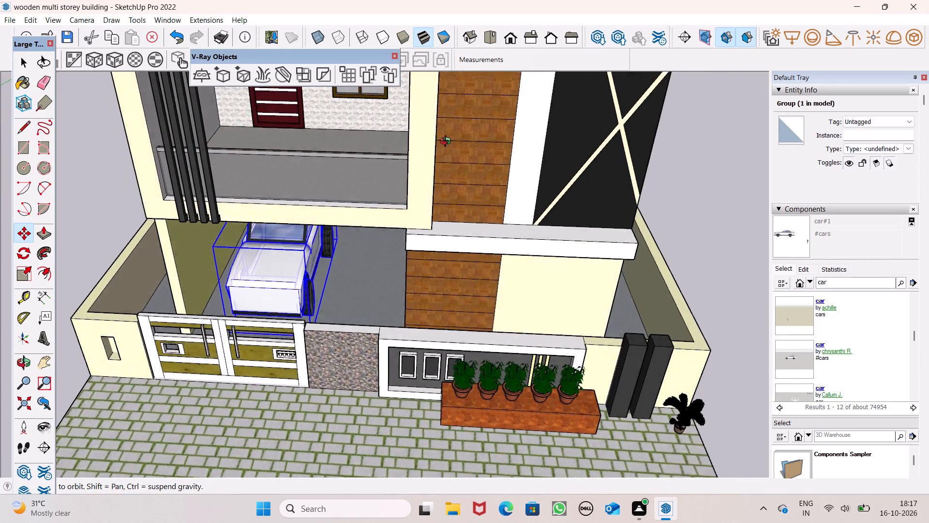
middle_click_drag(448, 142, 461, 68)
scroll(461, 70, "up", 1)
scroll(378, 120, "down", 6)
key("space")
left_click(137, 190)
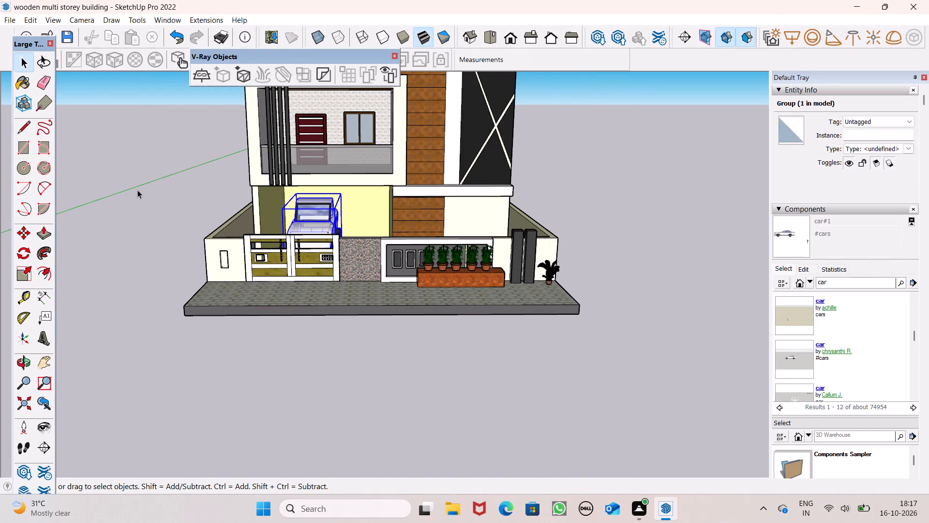
Examine the whole front elevation and how the car sits in the carport behind the gate.
scroll(136, 197, "down", 3)
middle_click_drag(346, 310, 380, 299)
scroll(372, 357, "down", 10)
scroll(339, 126, "up", 2)
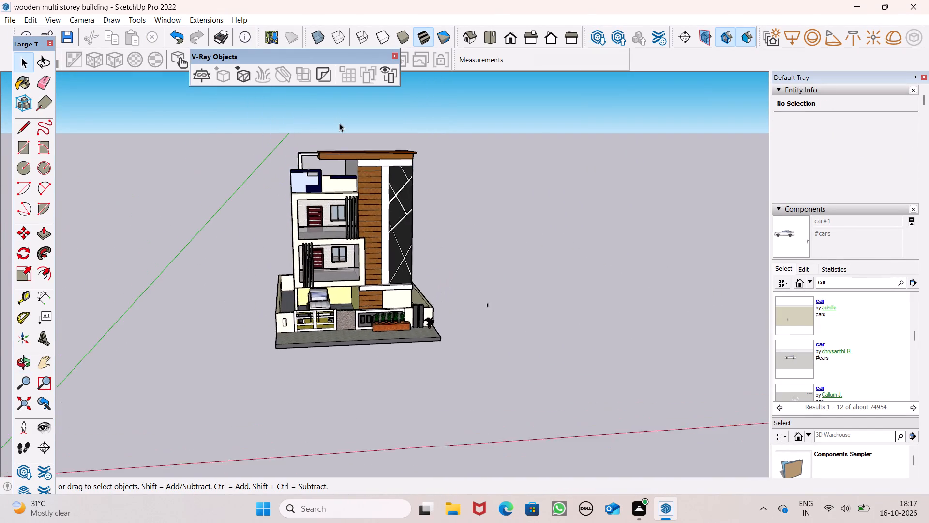
scroll(339, 123, "up", 4)
middle_click_drag(424, 357, 444, 337)
scroll(416, 263, "down", 2)
middle_click_drag(455, 380, 458, 378)
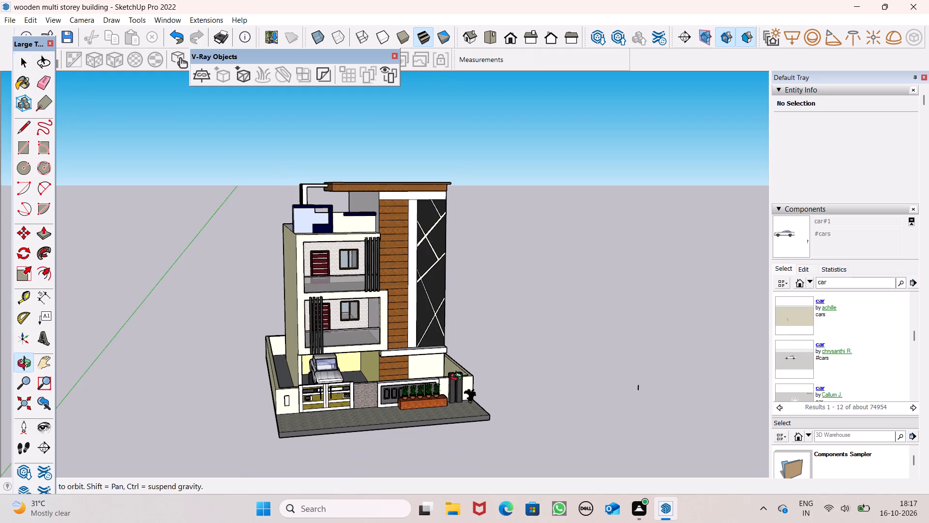
middle_click_drag(458, 378, 425, 357)
scroll(421, 359, "up", 4)
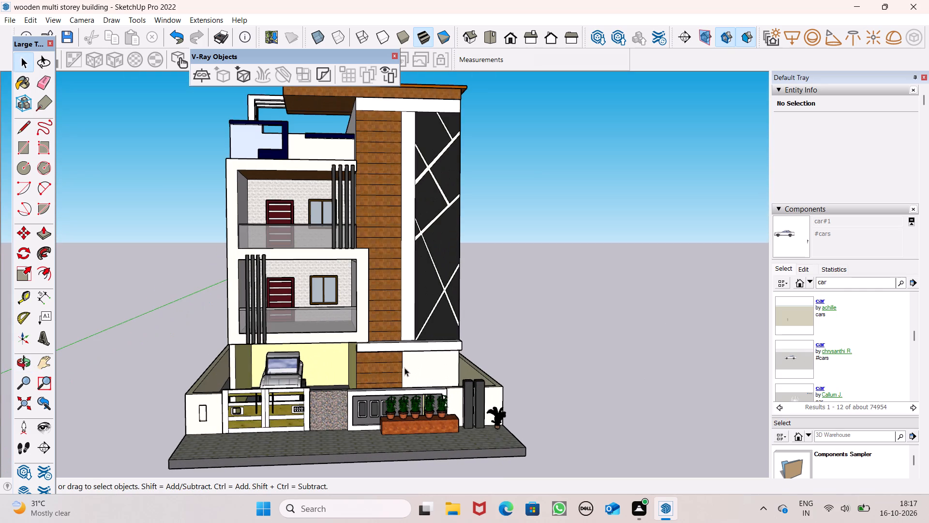
scroll(399, 381, "down", 1)
middle_click_drag(471, 400, 463, 404)
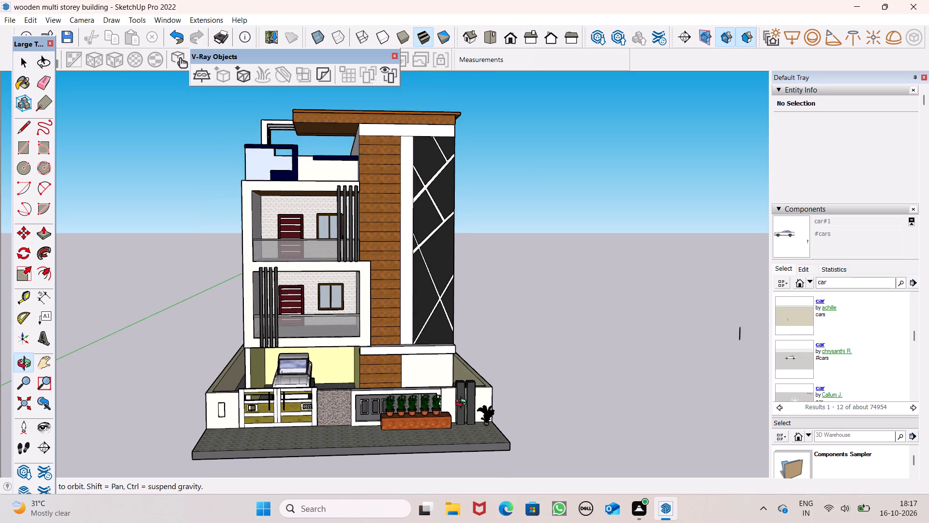
middle_click_drag(463, 404, 461, 404)
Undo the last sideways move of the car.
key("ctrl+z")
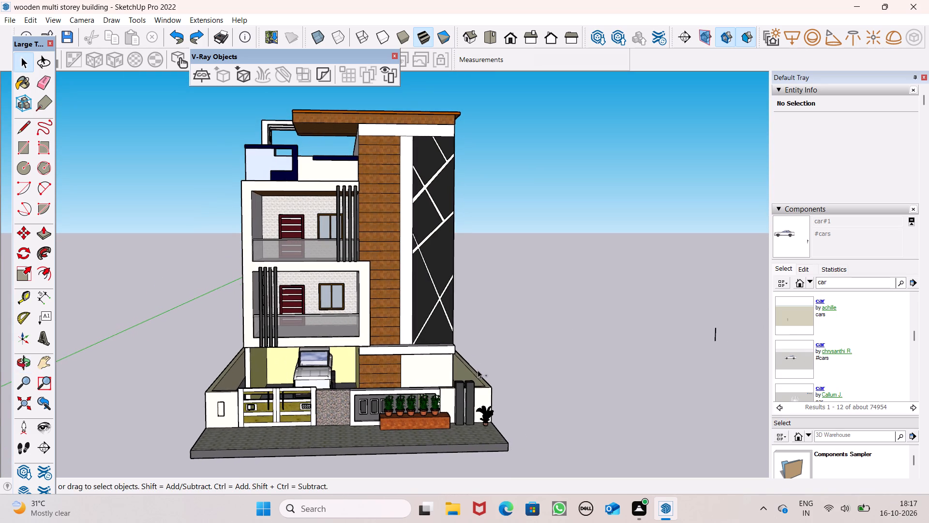
Save the building model.
key("ctrl+s")
Move the car group a little over 2' along the red axis toward the carport's side wall, behind the gate.
scroll(302, 331, "up", 1)
scroll(325, 370, "up", 4)
middle_click(325, 370)
left_click(320, 384)
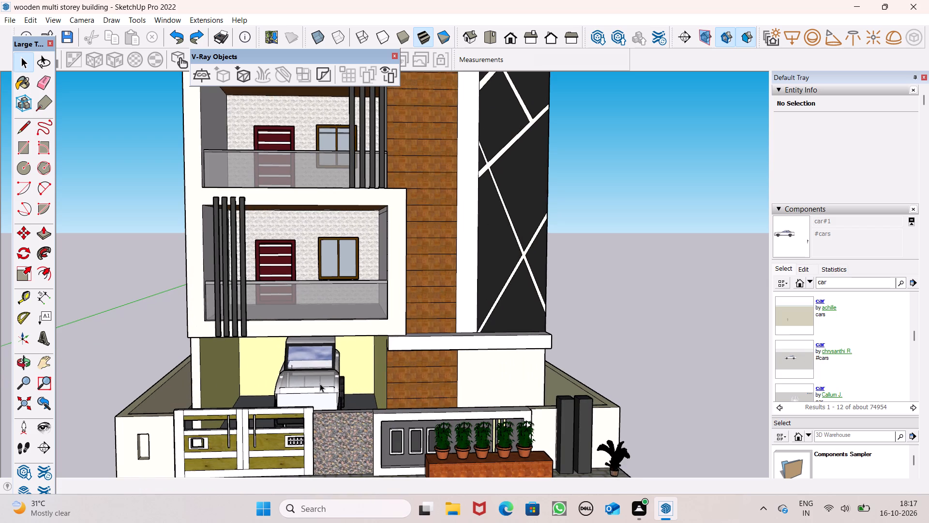
middle_click_drag(334, 377, 339, 433)
scroll(339, 432, "up", 1)
key("m")
key("Return")
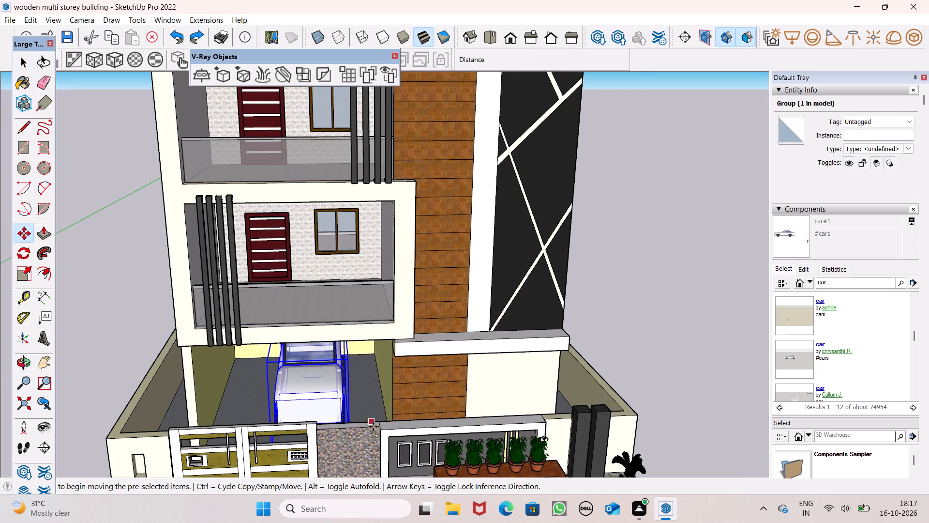
scroll(373, 427, "down", 1)
middle_click_drag(368, 414, 332, 477)
scroll(342, 404, "up", 1)
scroll(345, 405, "down", 2)
middle_click_drag(348, 408, 345, 440)
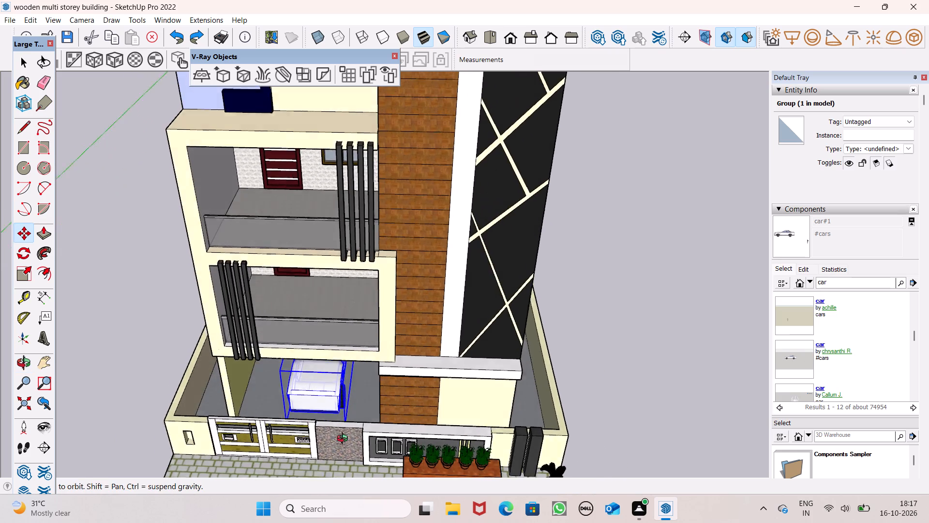
middle_click_drag(345, 440, 339, 453)
scroll(352, 423, "up", 2)
scroll(364, 390, "down", 2)
middle_click_drag(362, 402, 345, 446)
scroll(358, 403, "up", 4)
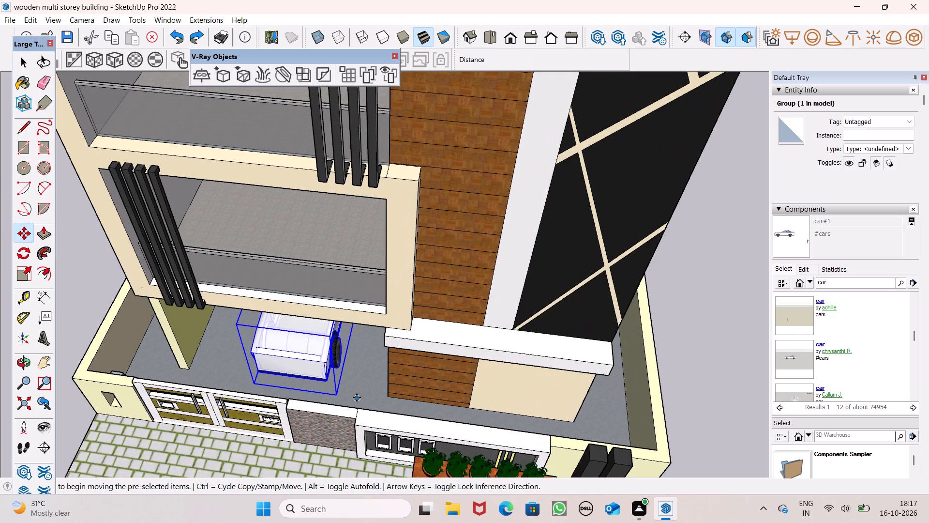
left_click_drag(338, 394, 310, 392)
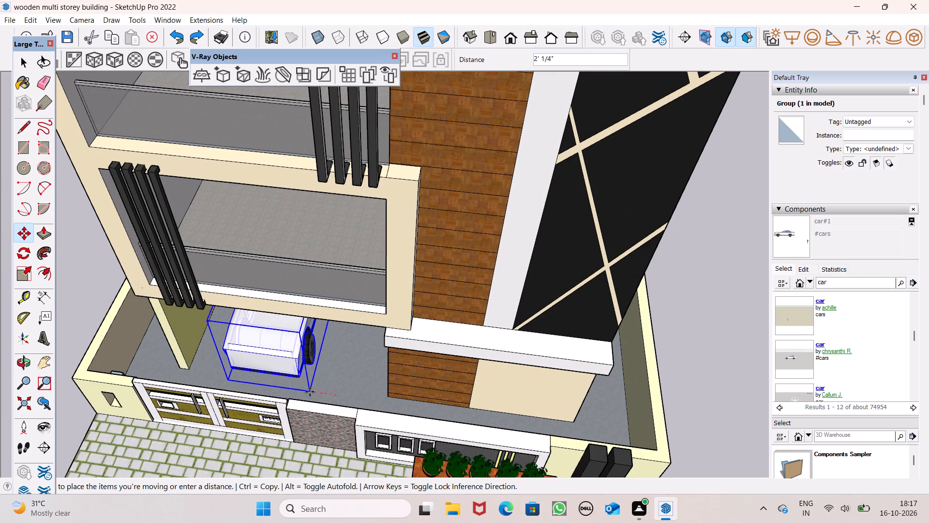
left_click_drag(310, 392, 301, 390)
scroll(315, 384, "down", 1)
key("space")
scroll(363, 364, "down", 4)
middle_click_drag(382, 378, 439, 192)
left_click(158, 308)
Lower the car group vertically and adjust its position so its wheels rest on the carport floor.
scroll(213, 306, "down", 3)
middle_click_drag(386, 370, 300, 464)
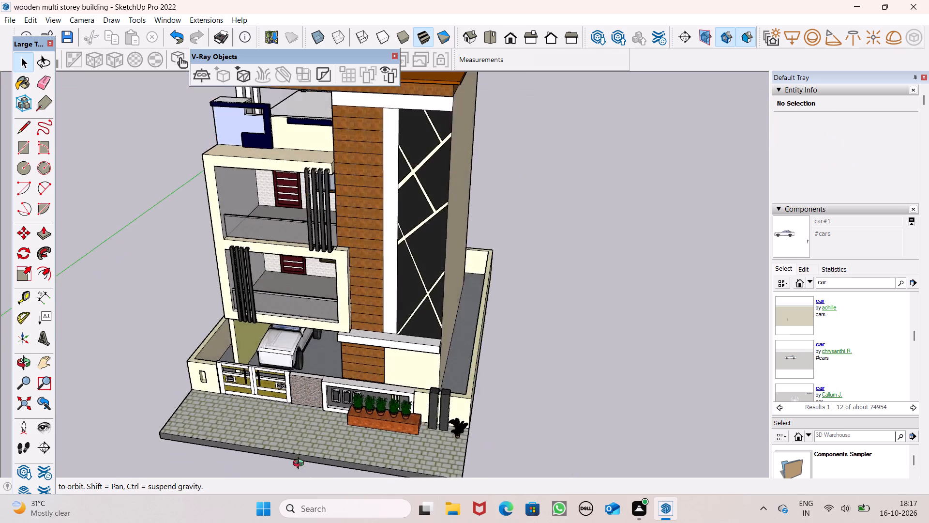
middle_click_drag(300, 464, 208, 444)
scroll(281, 347, "up", 6)
scroll(414, 301, "up", 6)
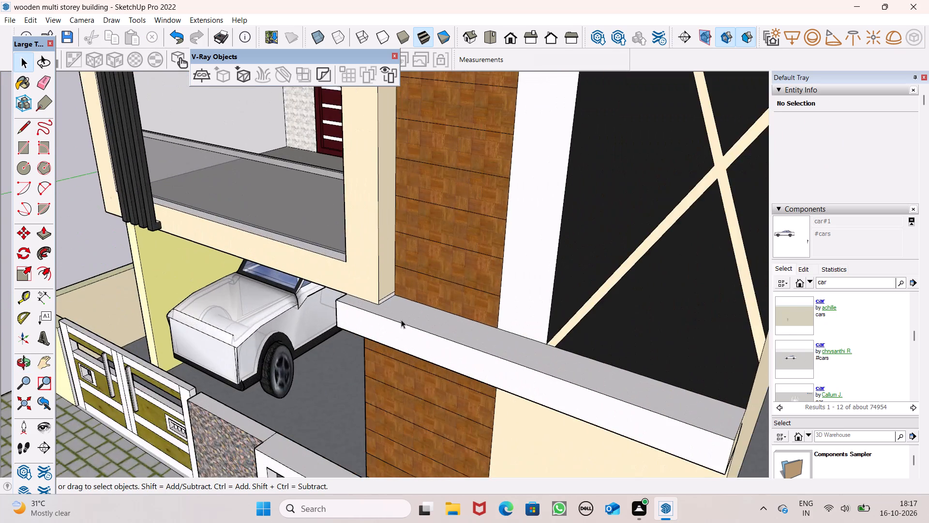
scroll(363, 366, "up", 8)
middle_click_drag(293, 383, 282, 326)
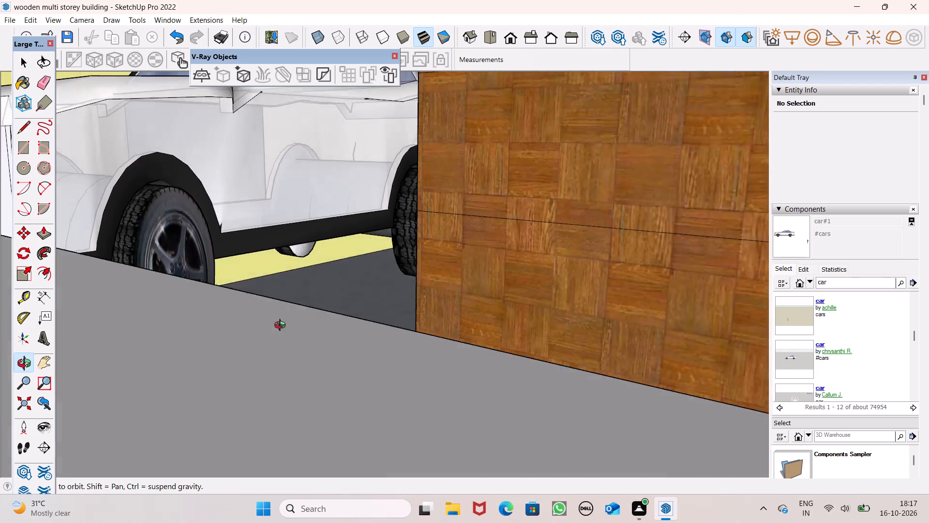
middle_click_drag(282, 326, 265, 337)
left_click(159, 326)
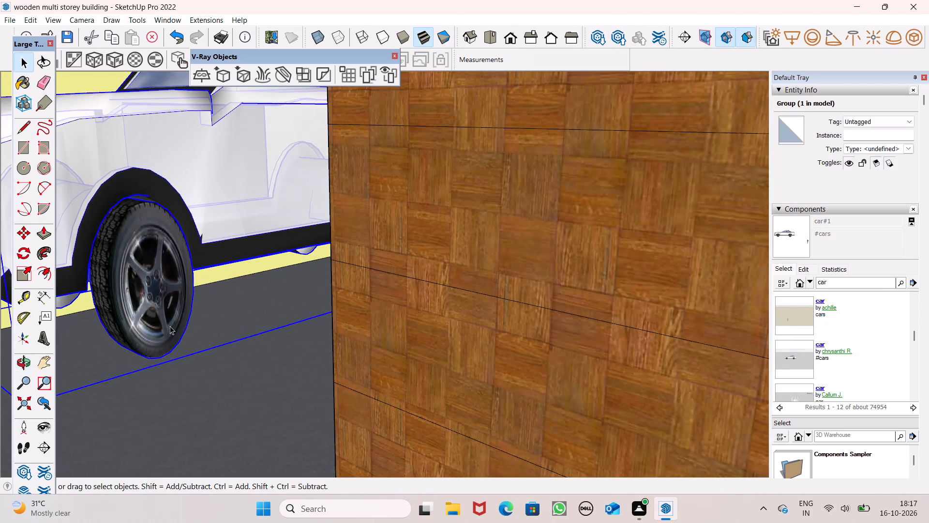
key("m")
key("Return")
left_click_drag(188, 358, 195, 379)
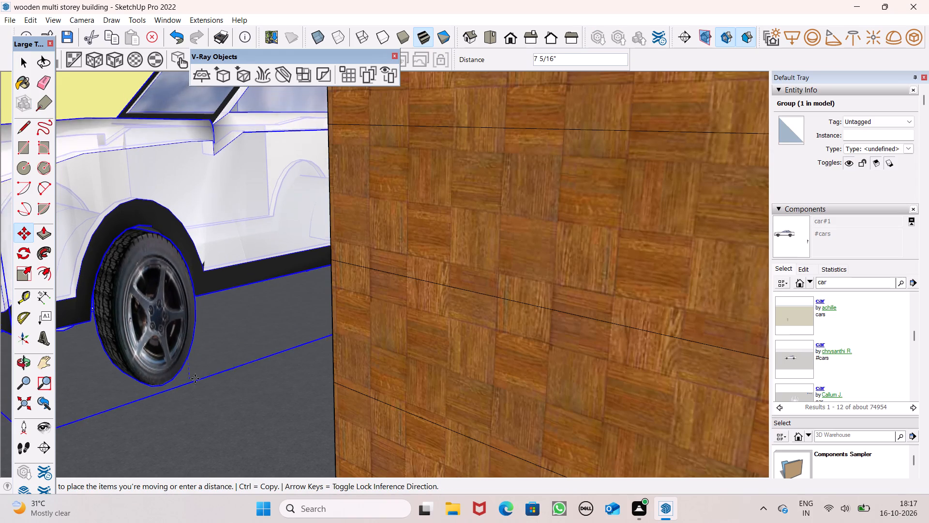
left_click_drag(195, 379, 198, 406)
scroll(251, 312, "down", 2)
middle_click_drag(255, 354, 249, 407)
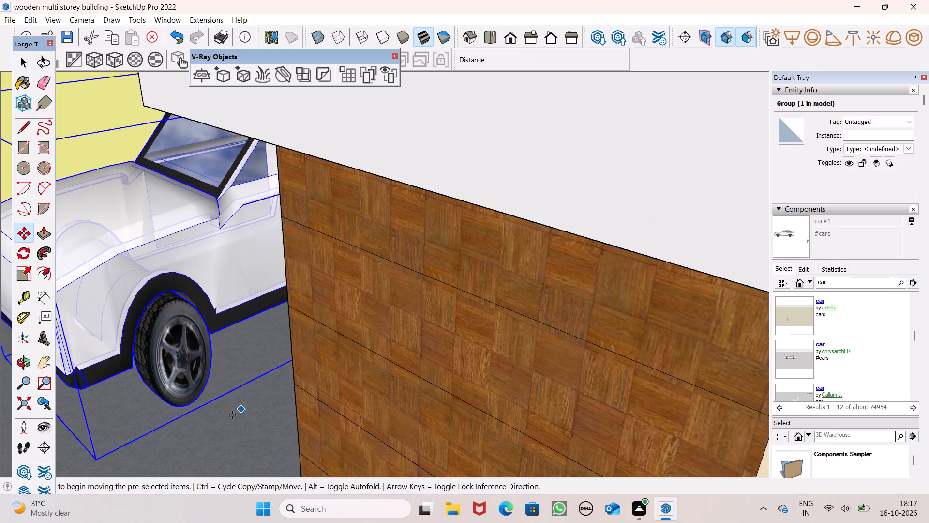
left_click_drag(102, 459, 95, 443)
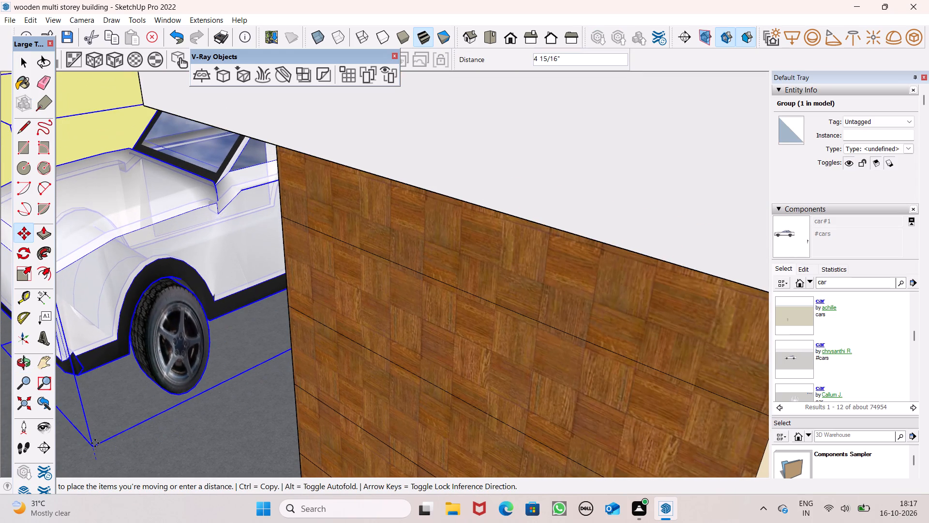
left_click_drag(95, 443, 90, 462)
Move the car group a little over 3' deeper into the carport, away from the gate, and deselect it.
scroll(195, 408, "down", 3)
middle_click_drag(209, 414, 379, 328)
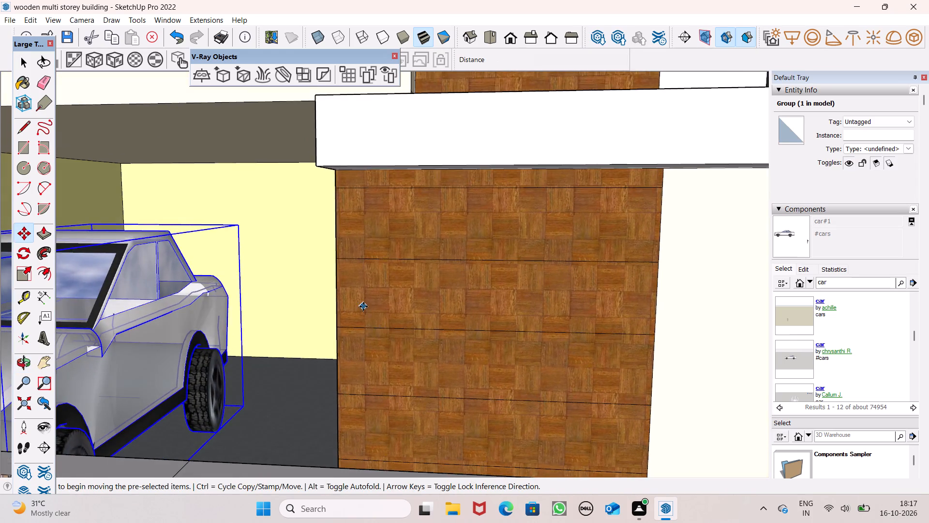
scroll(363, 307, "down", 7)
scroll(294, 307, "down", 4)
middle_click_drag(308, 309, 308, 392)
scroll(309, 389, "up", 5)
middle_click_drag(308, 392, 302, 400)
left_click_drag(289, 297, 297, 270)
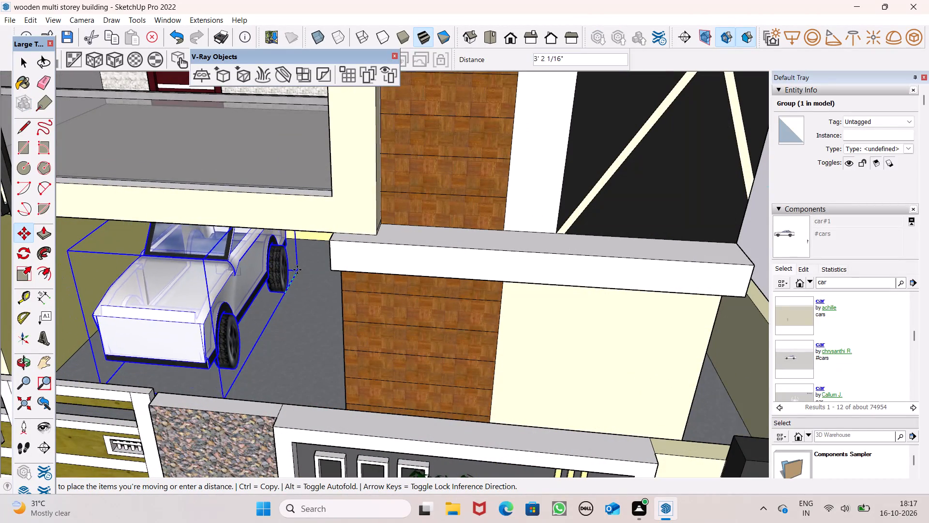
left_click_drag(297, 270, 307, 268)
scroll(307, 268, "down", 6)
middle_click_drag(309, 335, 367, 249)
key("space")
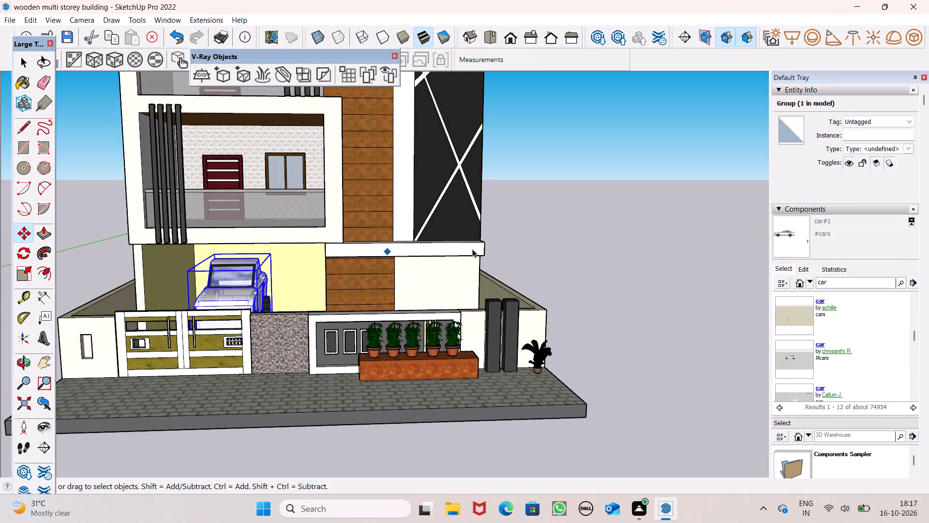
left_click(604, 249)
Save the model with the car parked in the carport.
scroll(587, 264, "down", 3)
middle_click(560, 286)
scroll(527, 304, "down", 5)
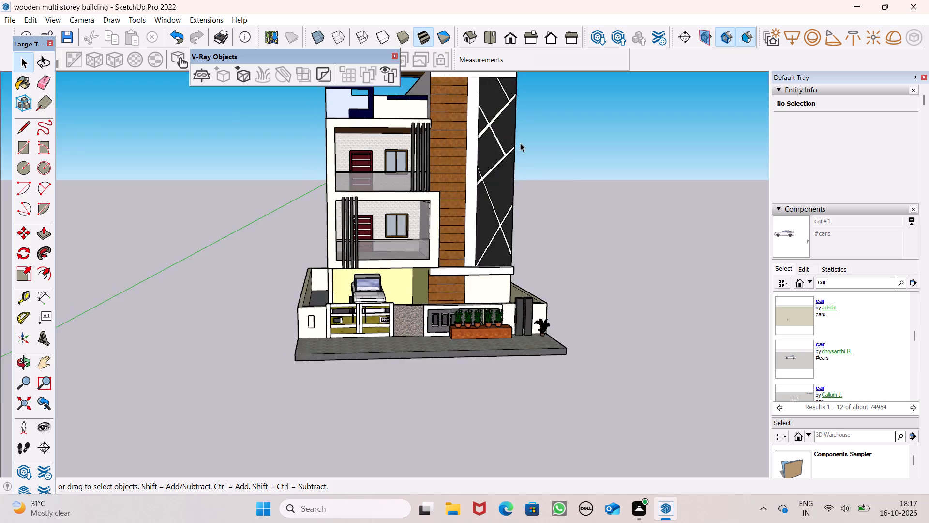
scroll(537, 209, "down", 3)
scroll(584, 112, "up", 7)
scroll(588, 140, "down", 2)
middle_click(607, 188)
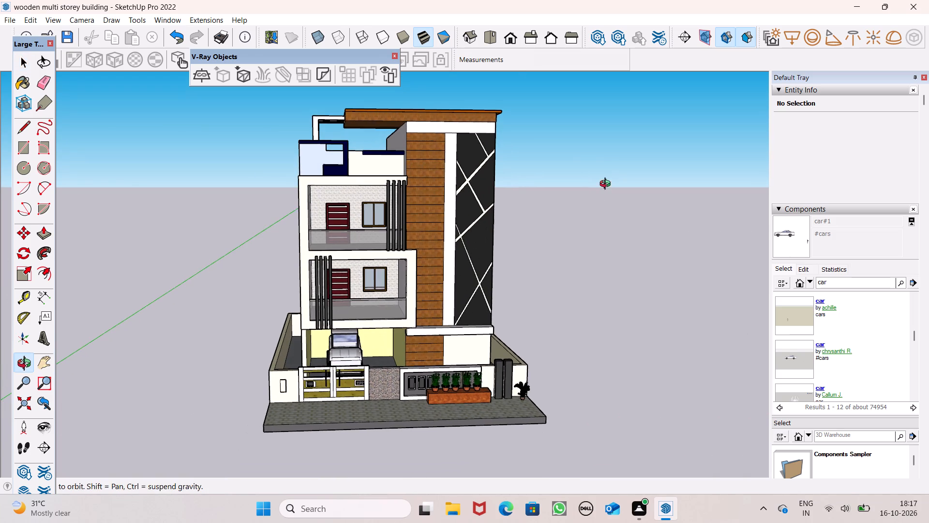
key("ctrl+s")
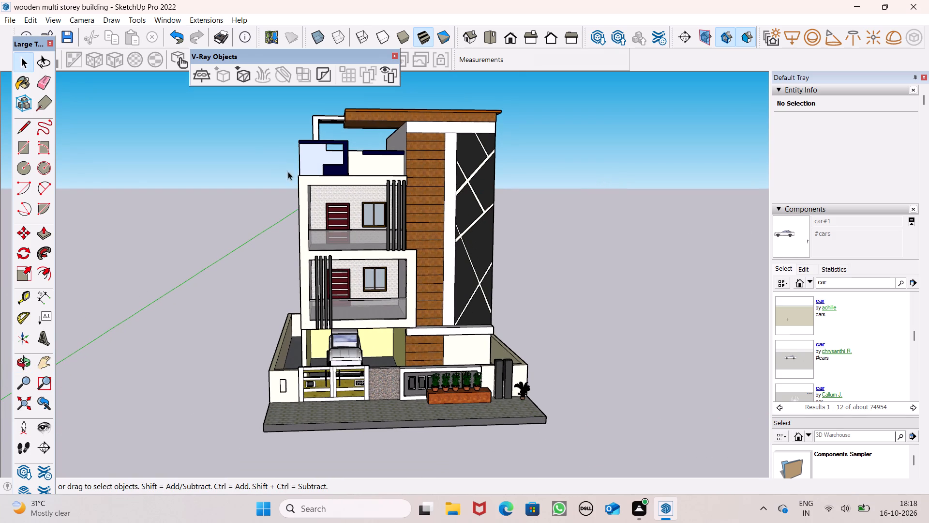
Export the front view as a 2D JPEG image named "wooden multi storey building" in the Documents folder.
left_click(11, 21)
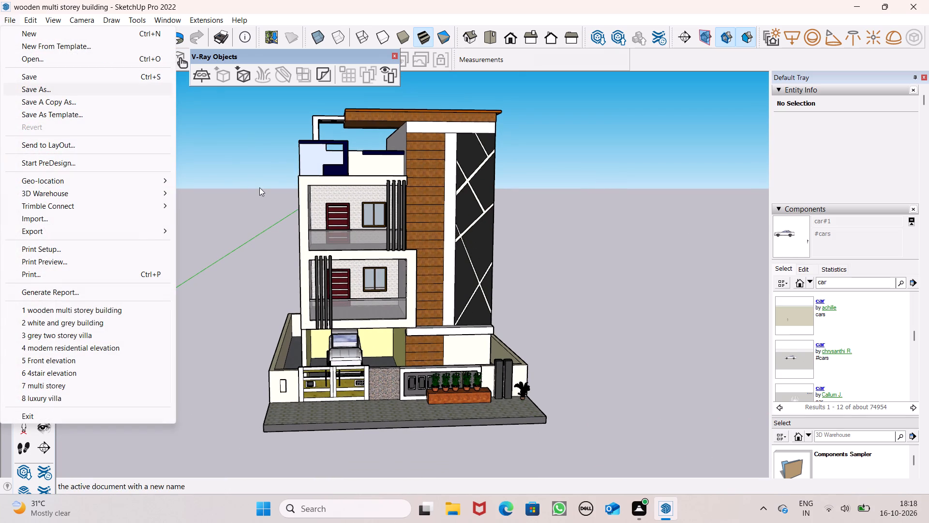
left_click(131, 233)
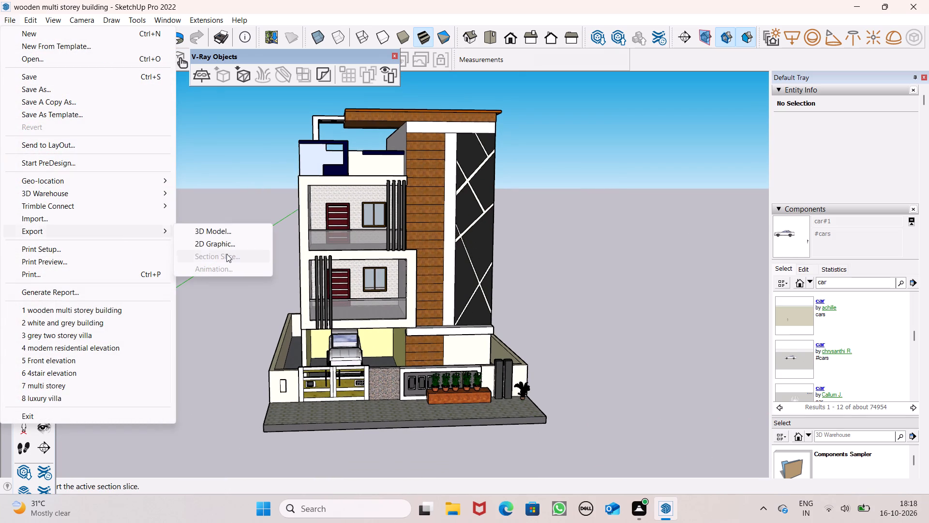
left_click(227, 246)
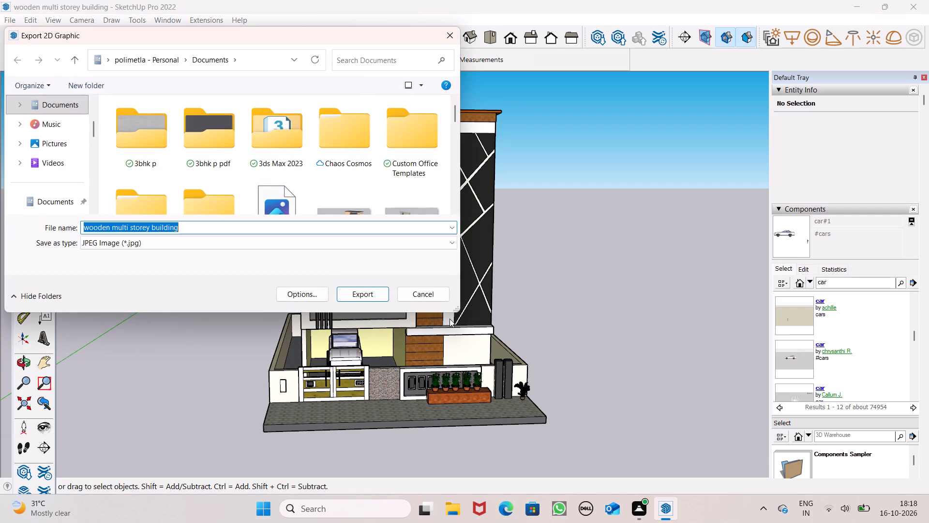
left_click(370, 292)
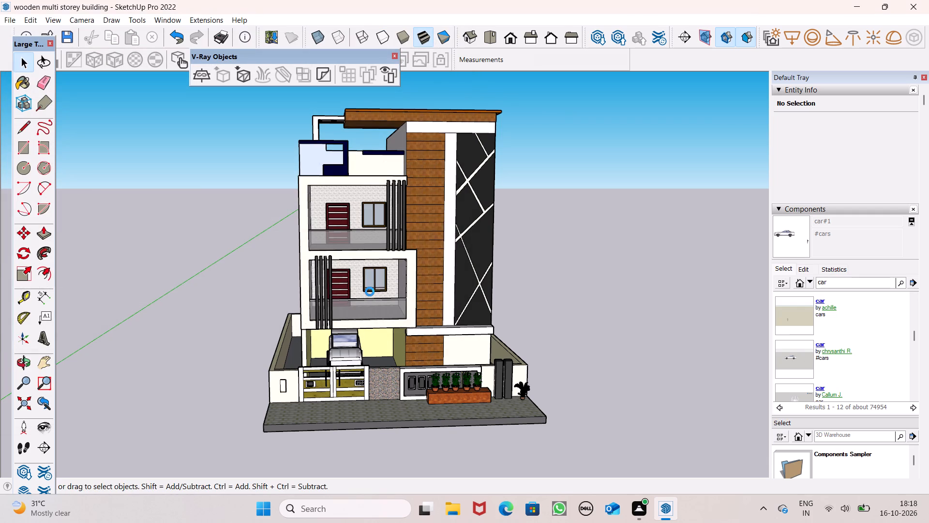